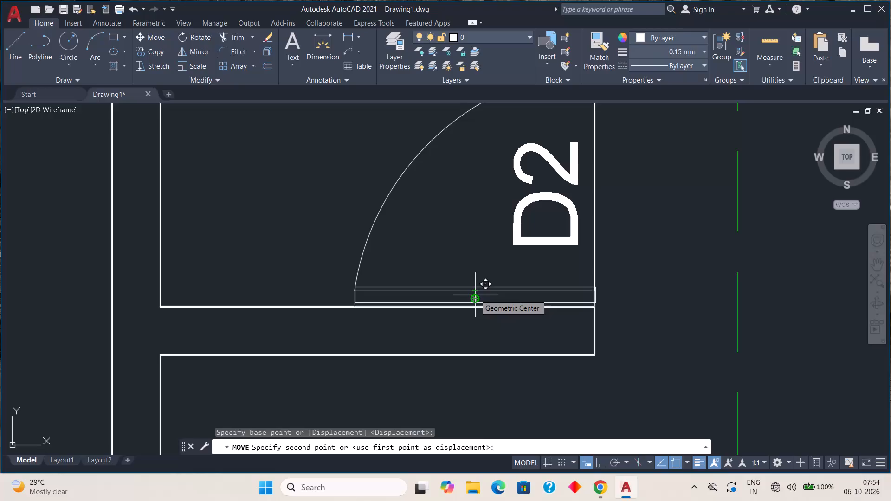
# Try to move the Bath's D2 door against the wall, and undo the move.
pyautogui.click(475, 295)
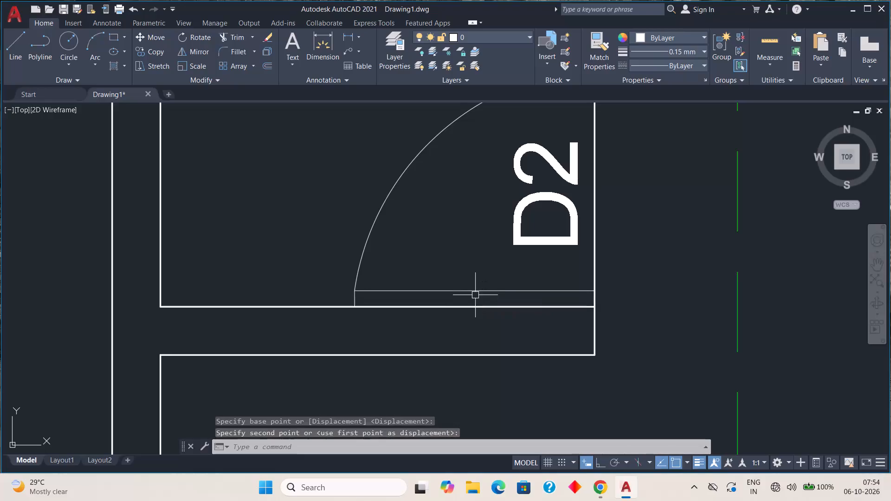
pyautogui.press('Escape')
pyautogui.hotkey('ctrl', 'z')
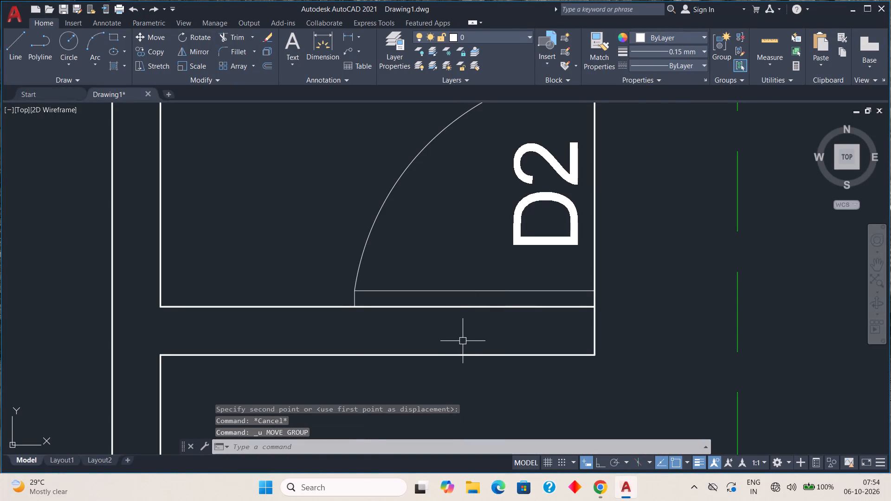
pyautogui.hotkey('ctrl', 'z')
# Set the lineweight of the W/.C D2 door's swing arc and leaf to 0.25 mm.
pyautogui.scroll(-2, 473, 330)
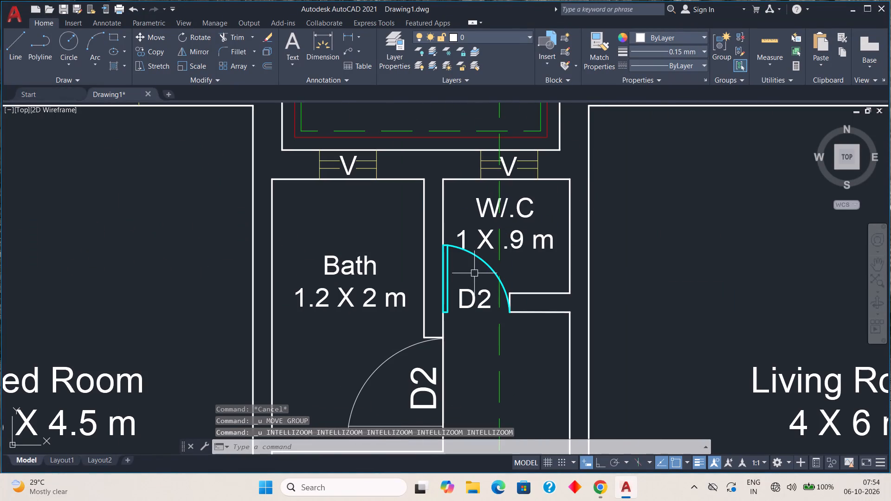
pyautogui.scroll(2, 475, 271)
pyautogui.click(494, 243)
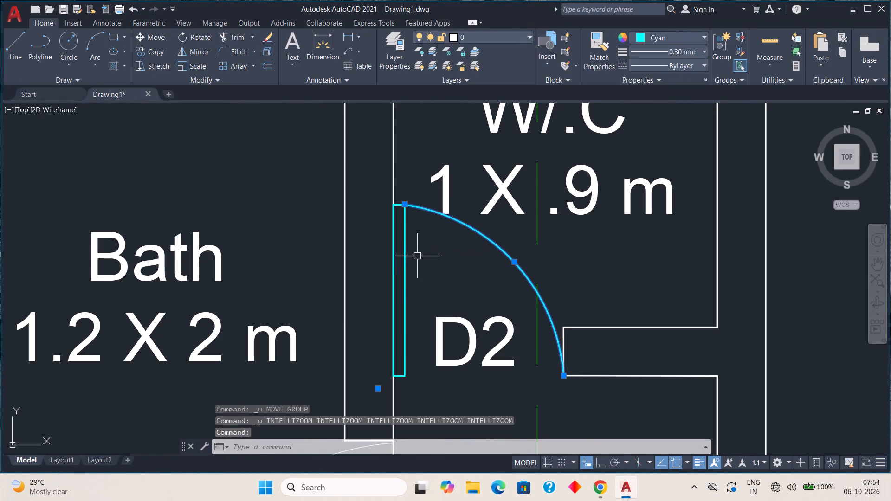
pyautogui.click(403, 267)
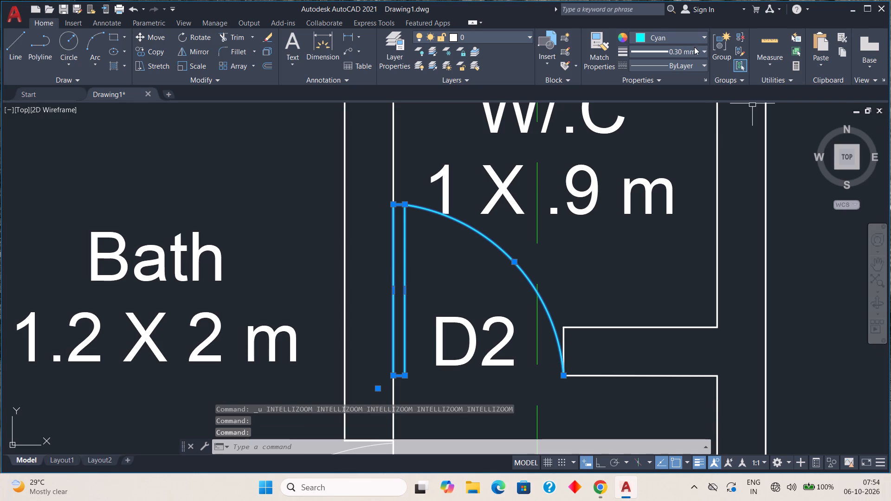
pyautogui.click(700, 50)
pyautogui.scroll(3, 667, 107)
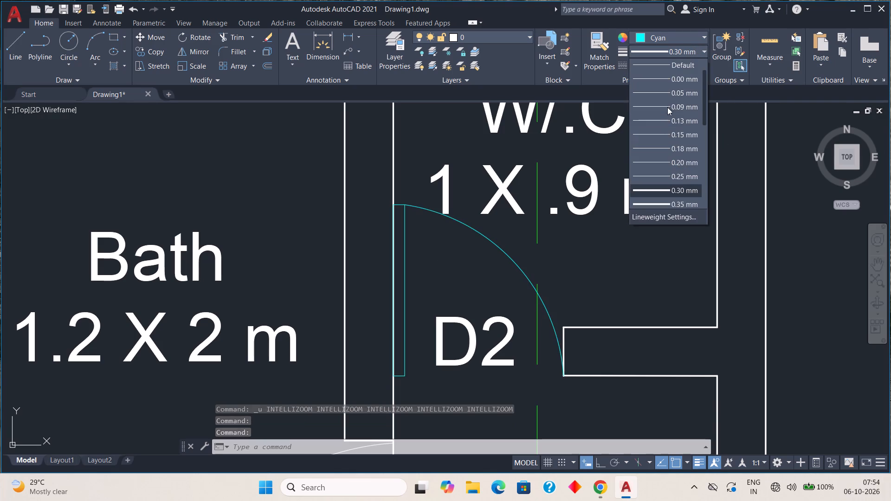
pyautogui.click(654, 172)
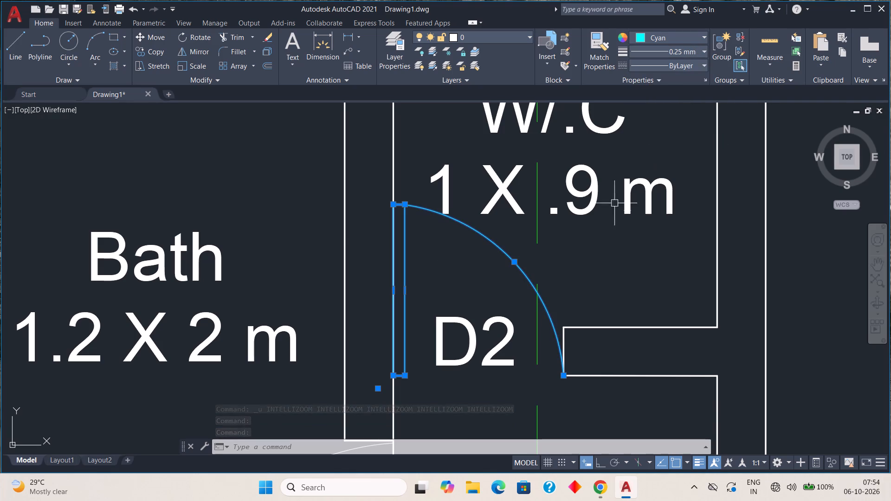
pyautogui.scroll(-1, 607, 249)
pyautogui.press('Escape')
# Change the Bath's D2 door and the Bed Room and Kitchen D1 doors to cyan, including their arcs and leaves.
pyautogui.scroll(-2, 604, 251)
pyautogui.scroll(-1, 586, 286)
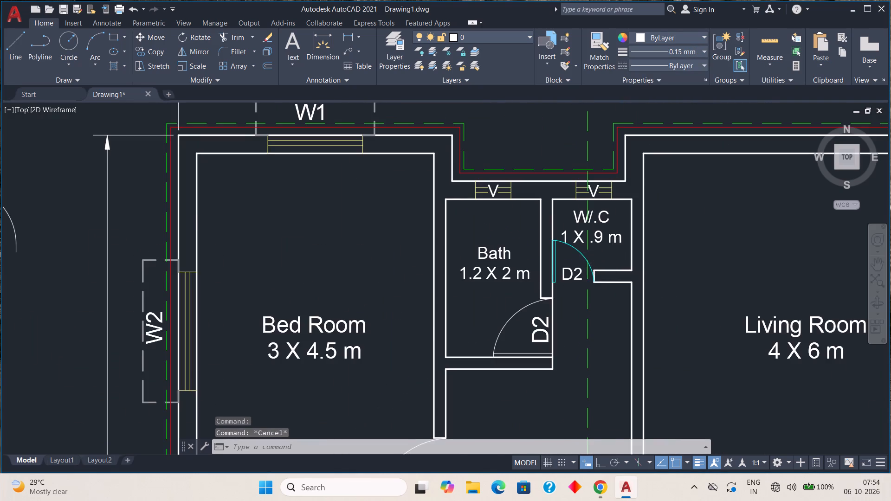
pyautogui.moveTo(583, 322); pyautogui.dragTo(604, 190, button='middle')
pyautogui.moveTo(591, 271); pyautogui.dragTo(592, 259, button='middle')
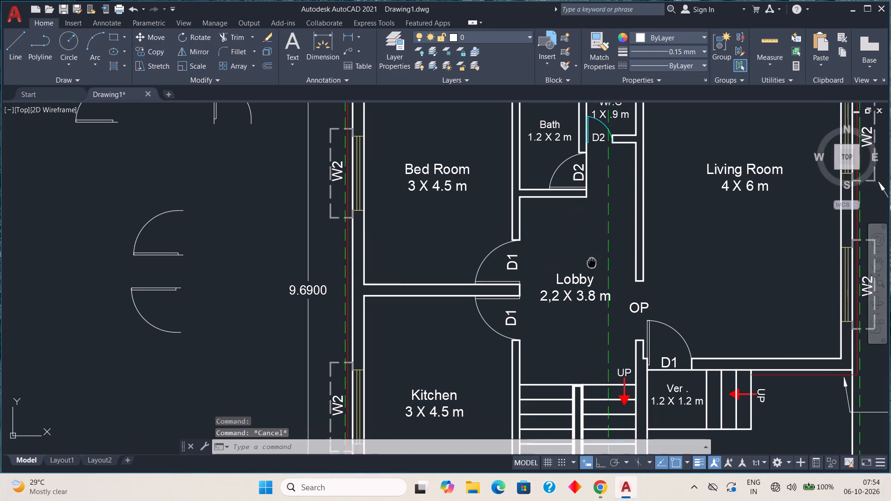
pyautogui.moveTo(592, 259); pyautogui.dragTo(576, 173, button='middle')
pyautogui.moveTo(569, 187); pyautogui.dragTo(410, 313, button='middle')
pyautogui.click(392, 200)
pyautogui.scroll(4, 379, 212)
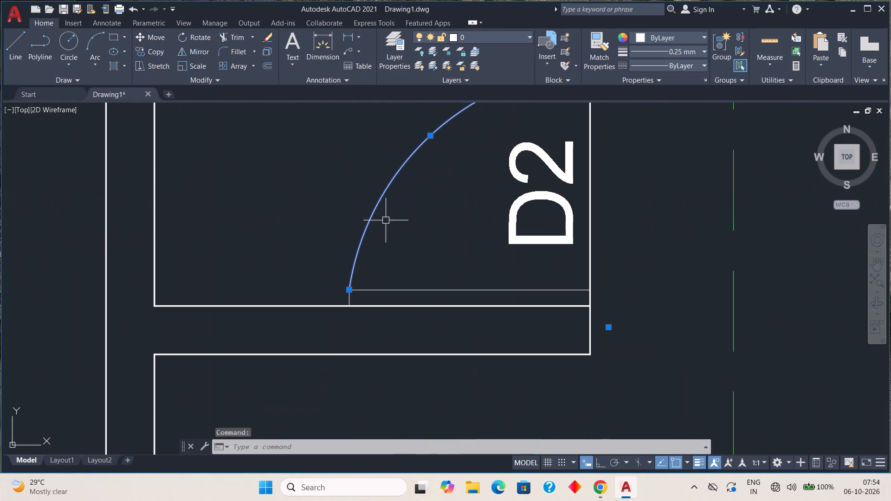
pyautogui.click(406, 290)
pyautogui.scroll(-2, 393, 302)
pyautogui.moveTo(380, 320); pyautogui.dragTo(488, 194, button='middle')
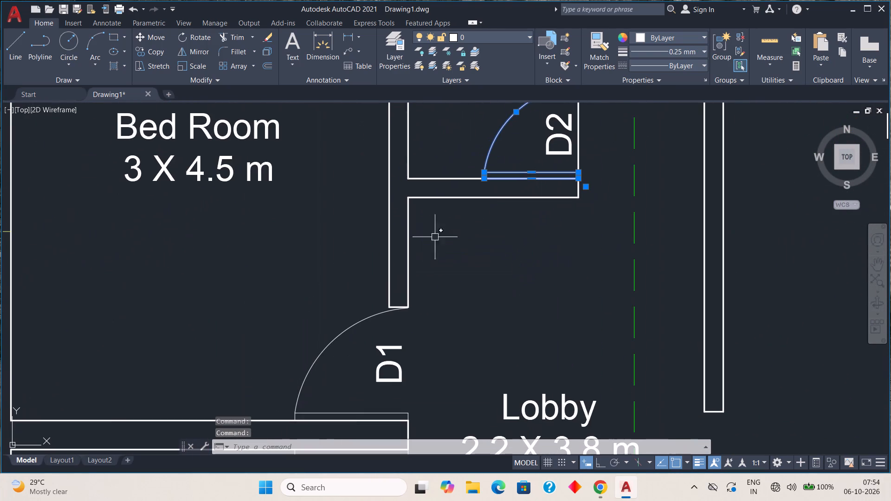
pyautogui.click(352, 326)
pyautogui.moveTo(352, 357); pyautogui.dragTo(412, 260, button='middle')
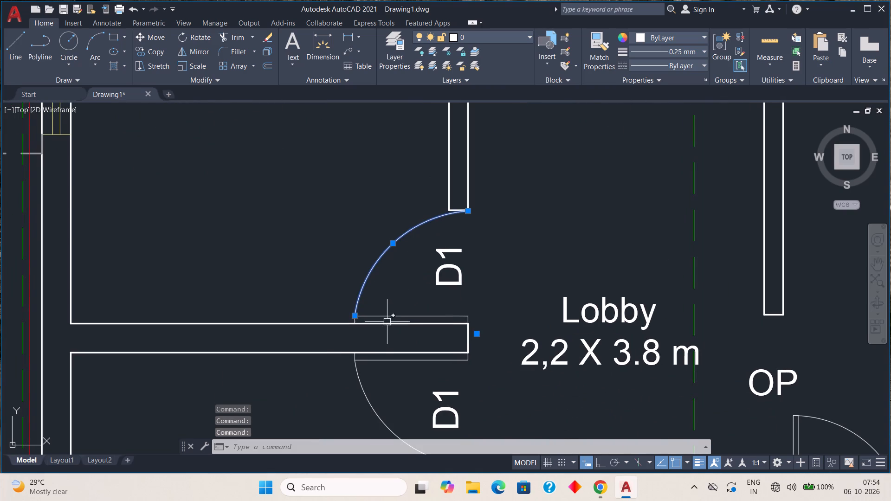
pyautogui.click(390, 315)
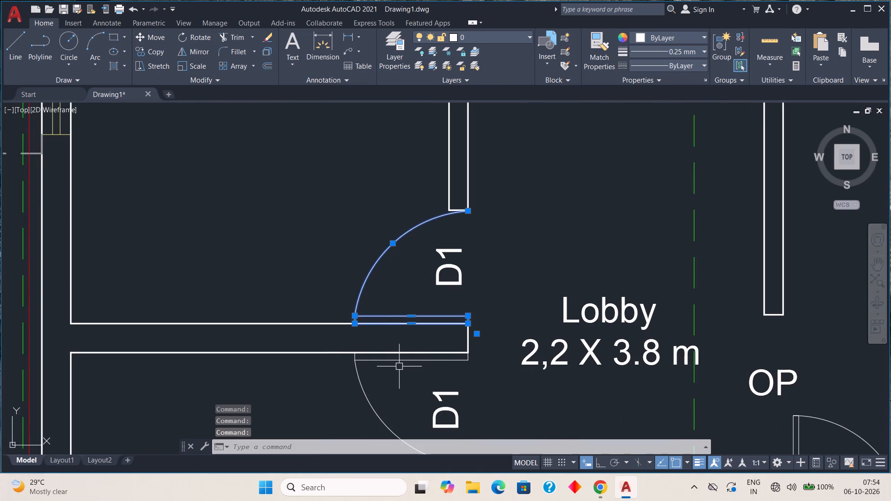
pyautogui.click(399, 361)
pyautogui.click(359, 381)
pyautogui.scroll(-3, 526, 340)
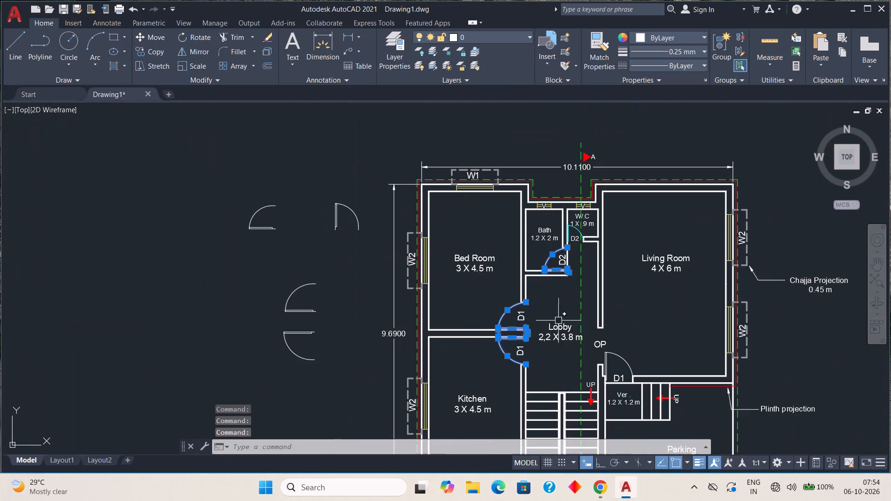
pyautogui.moveTo(573, 336); pyautogui.dragTo(527, 213, button='middle')
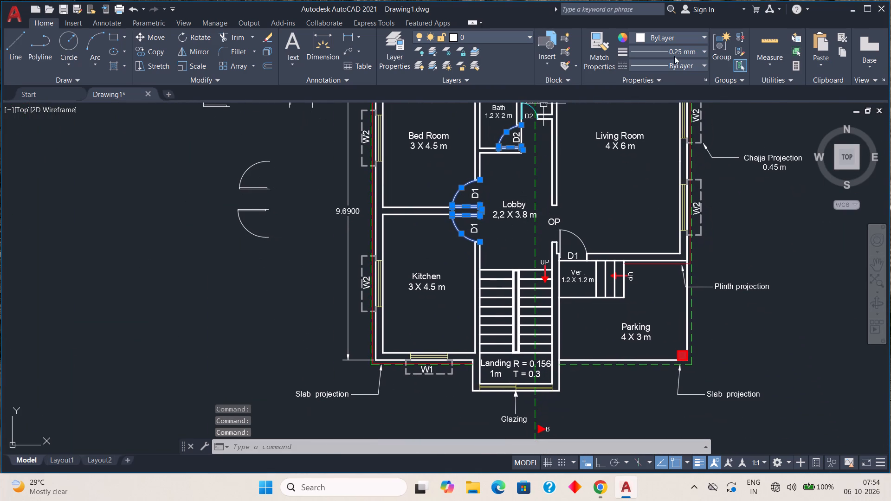
pyautogui.click(703, 36)
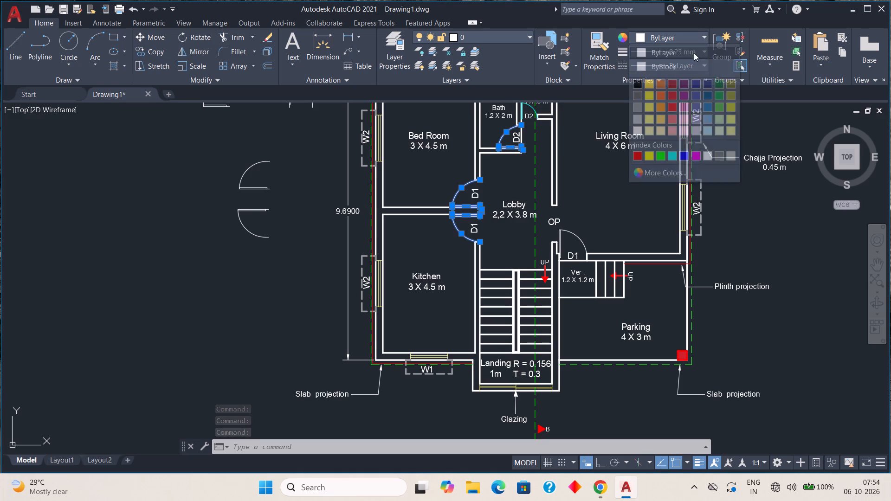
pyautogui.click(672, 157)
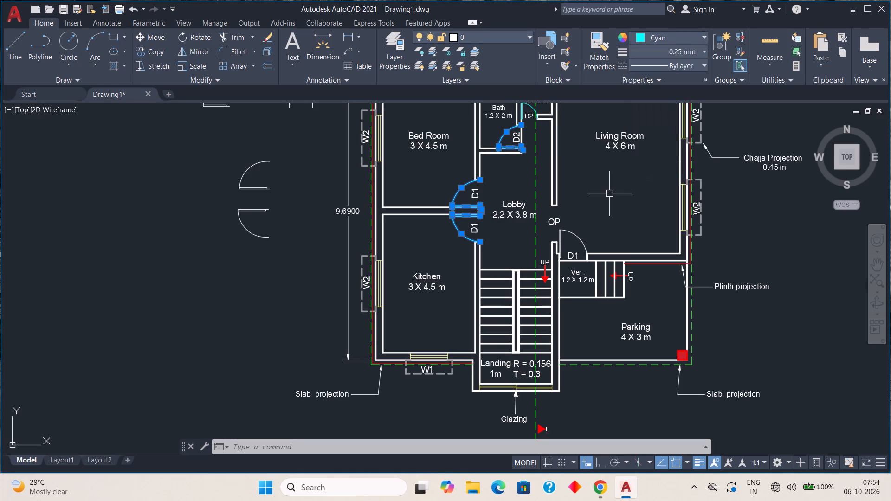
pyautogui.press('Escape')
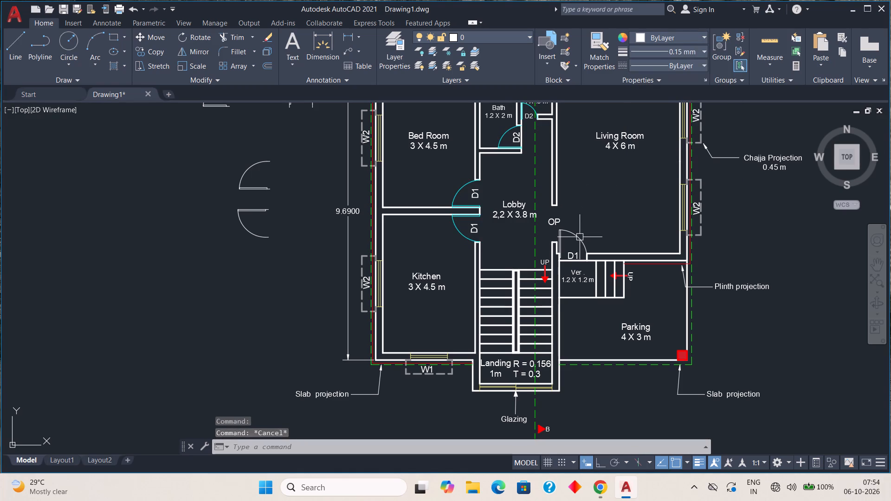
# Move the D1 door between the Living Room and Ver. out of the plan, beside the spare door symbols.
pyautogui.click(580, 237)
pyautogui.click(561, 257)
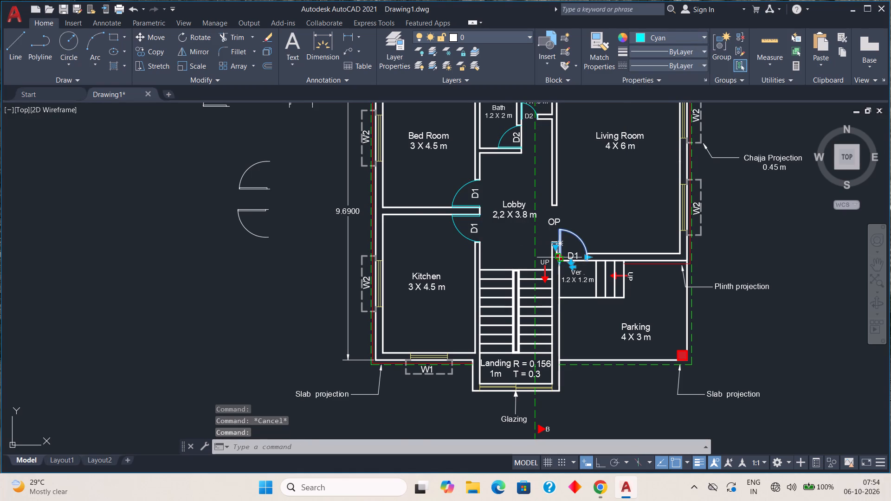
pyautogui.click(279, 236)
pyautogui.press('Escape')
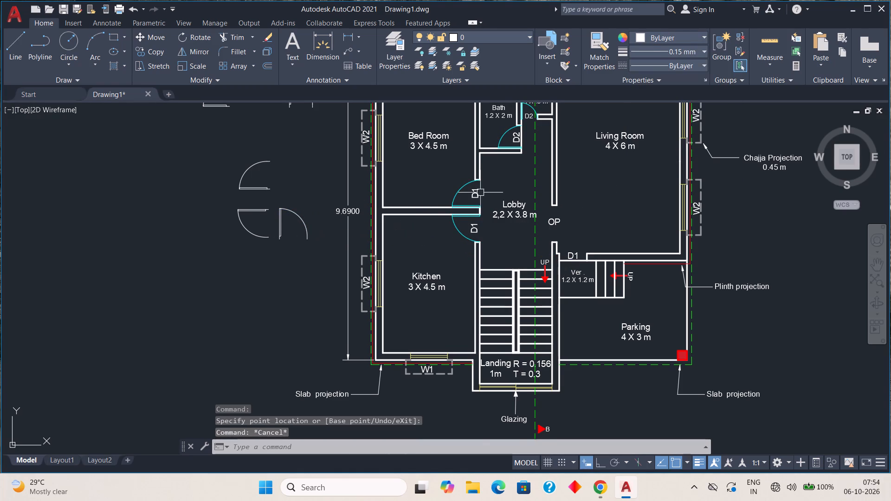
# Copy the W/.C D2 door from its lower hinge corner to the wall corner at the D1 opening above Ver.
pyautogui.moveTo(505, 179); pyautogui.dragTo(448, 241, button='middle')
pyautogui.scroll(2, 487, 175)
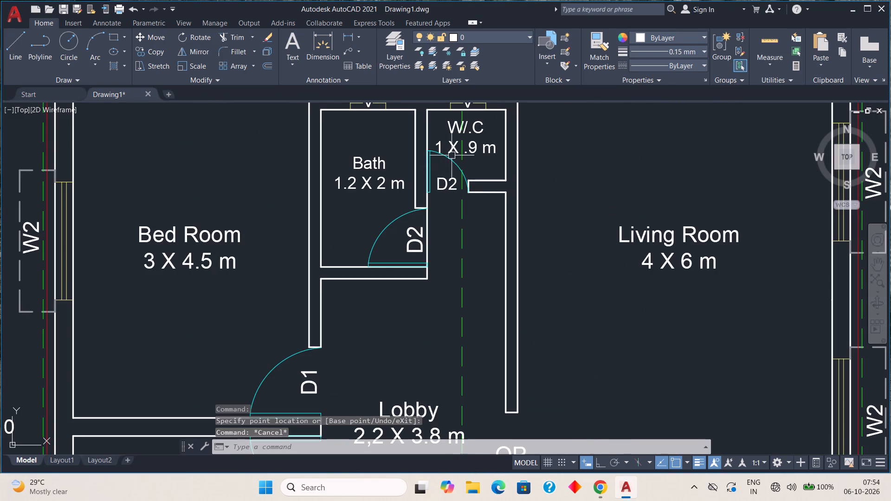
pyautogui.scroll(2, 445, 166)
pyautogui.click(460, 150)
pyautogui.click(407, 174)
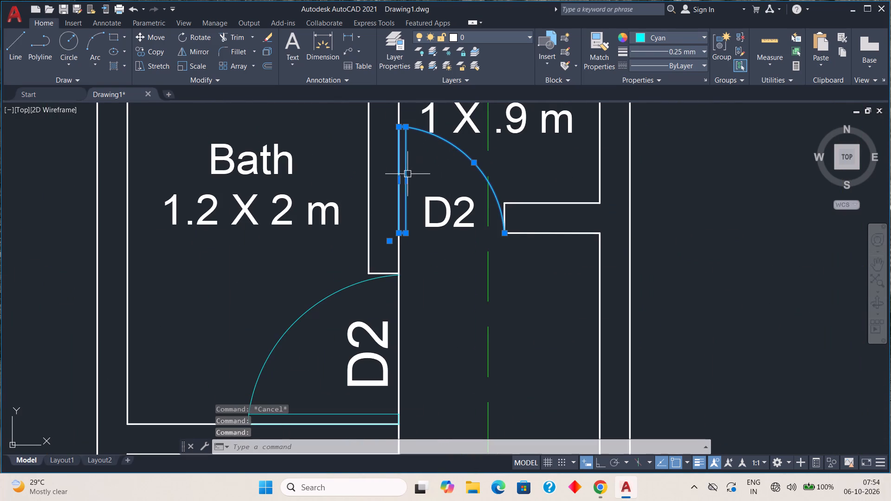
pyautogui.click(150, 46)
pyautogui.scroll(3, 402, 240)
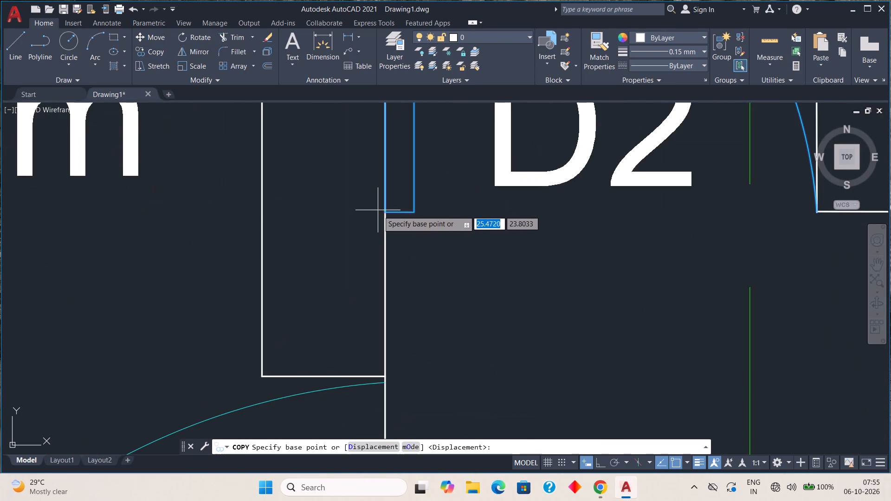
pyautogui.click(387, 213)
pyautogui.scroll(-3, 484, 316)
pyautogui.moveTo(541, 353); pyautogui.dragTo(540, 281, button='middle')
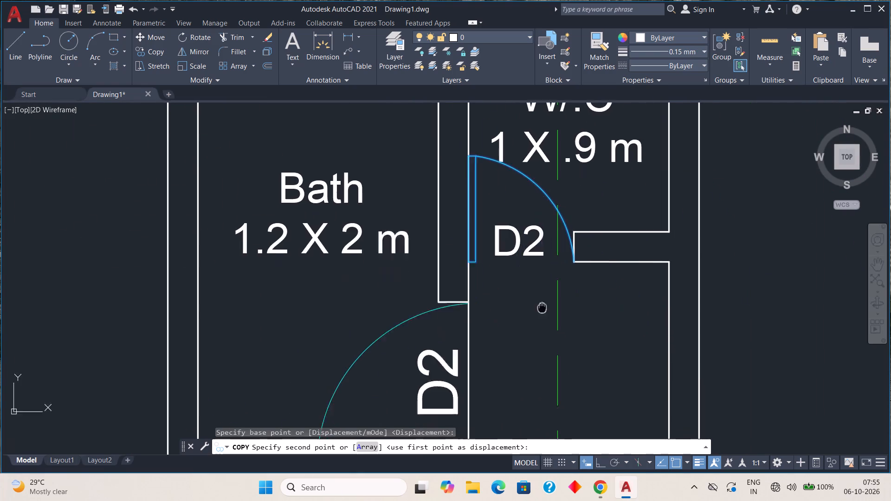
pyautogui.moveTo(540, 281); pyautogui.dragTo(523, 152, button='middle')
pyautogui.scroll(-2, 501, 193)
pyautogui.moveTo(578, 386); pyautogui.dragTo(512, 139, button='middle')
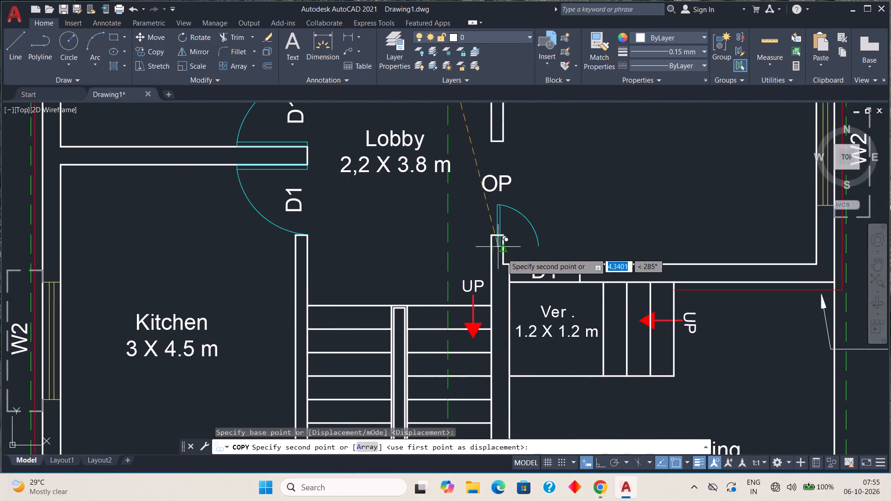
pyautogui.scroll(2, 518, 272)
pyautogui.scroll(-1, 514, 271)
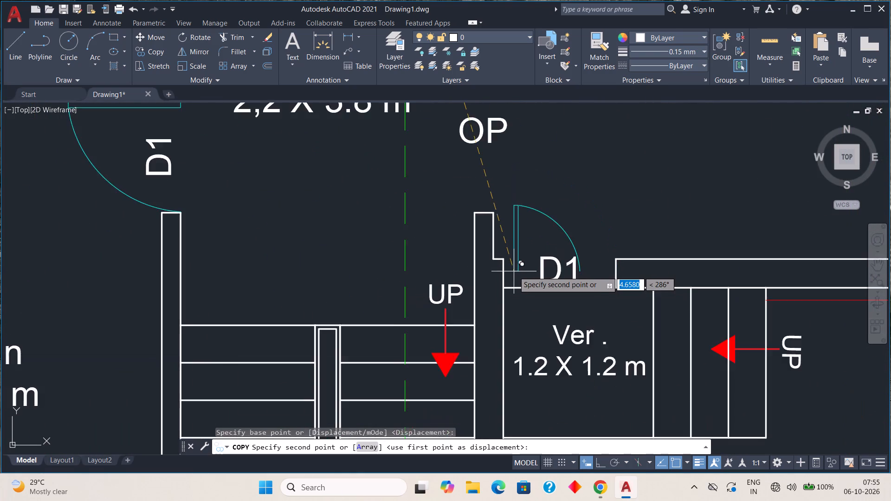
pyautogui.scroll(-3, 514, 271)
pyautogui.scroll(4, 513, 271)
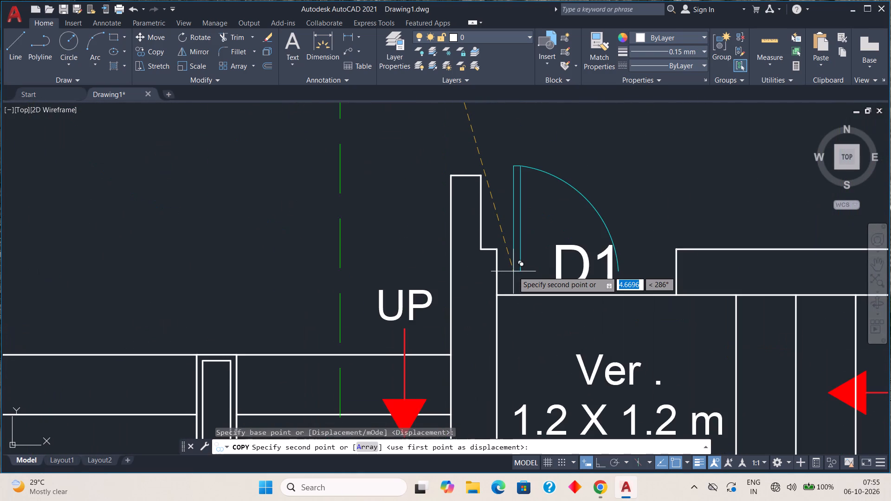
pyautogui.scroll(-1, 512, 271)
pyautogui.scroll(1, 511, 272)
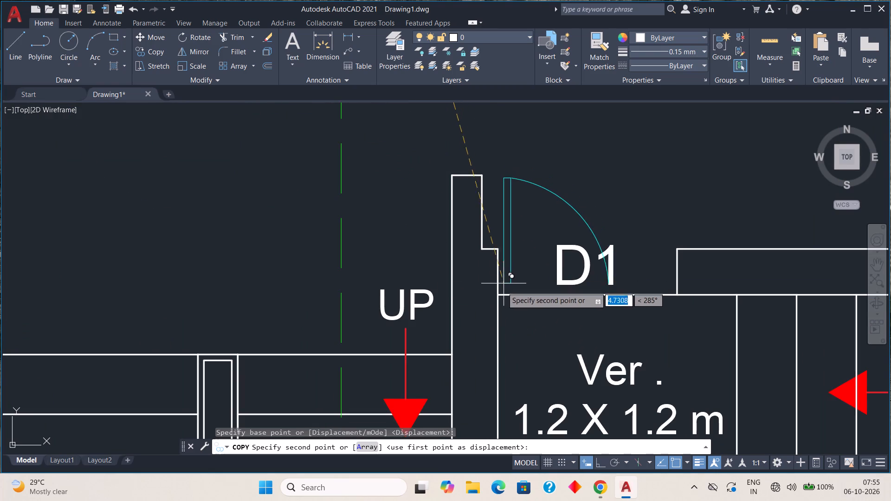
pyautogui.click(498, 293)
pyautogui.press('Escape')
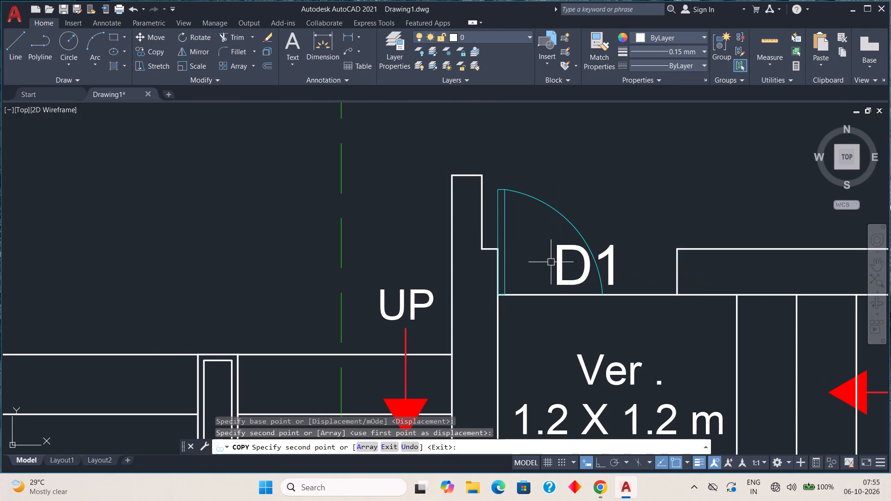
# Scale the copied door up by a factor of about 1.69 from its hinge corner to span the D1 opening.
pyautogui.click(529, 192)
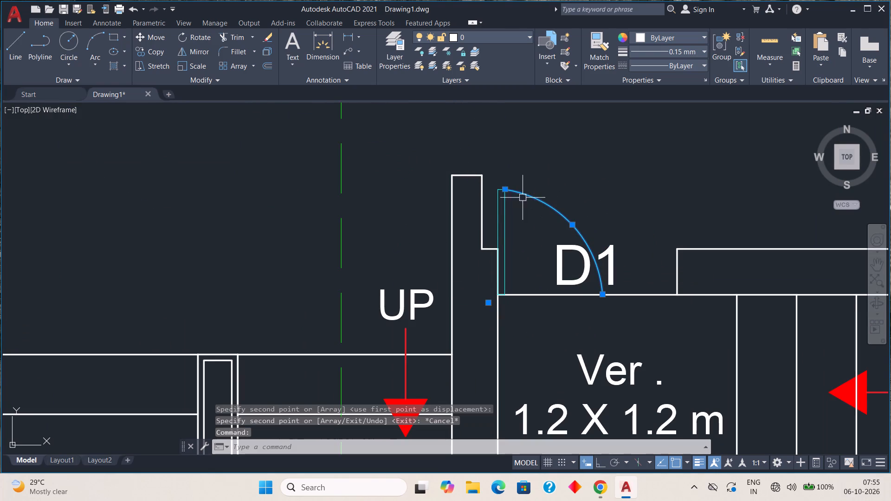
pyautogui.click(503, 214)
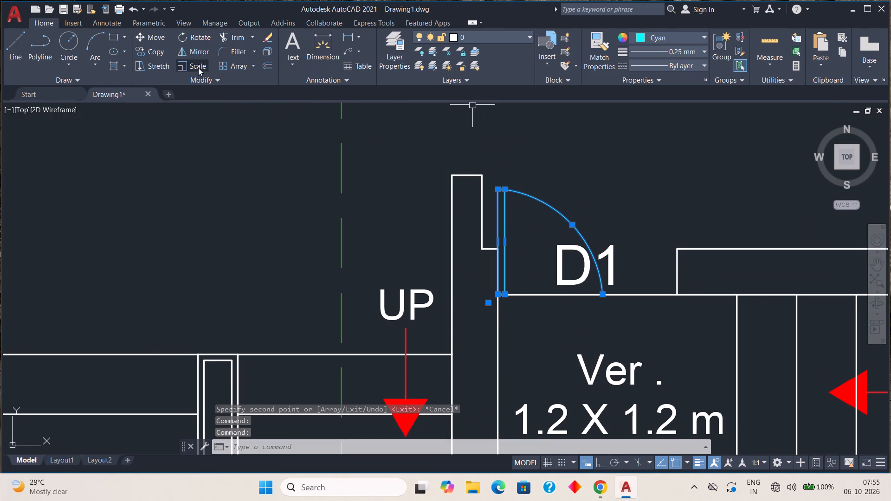
pyautogui.click(198, 68)
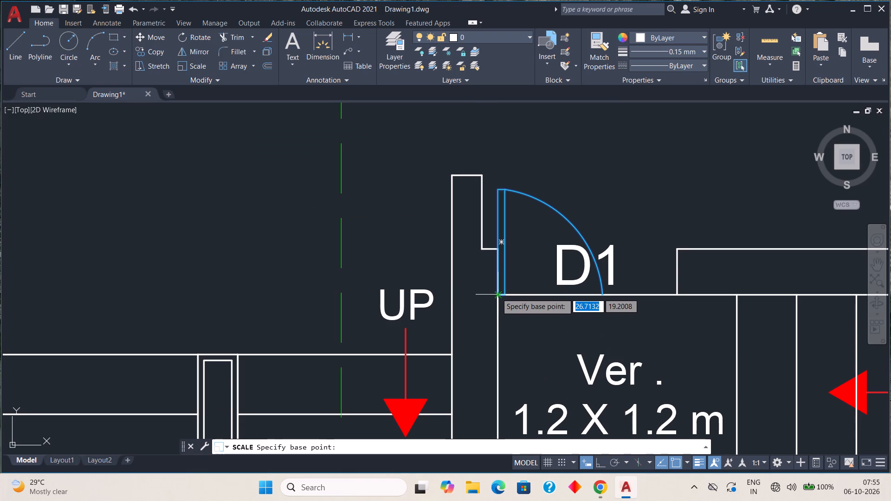
pyautogui.scroll(3, 497, 293)
pyautogui.click(506, 305)
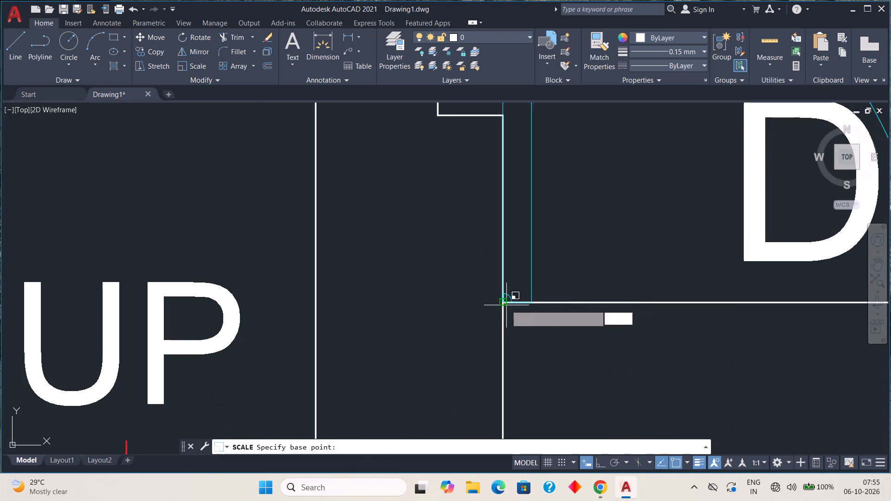
pyautogui.scroll(-3, 636, 323)
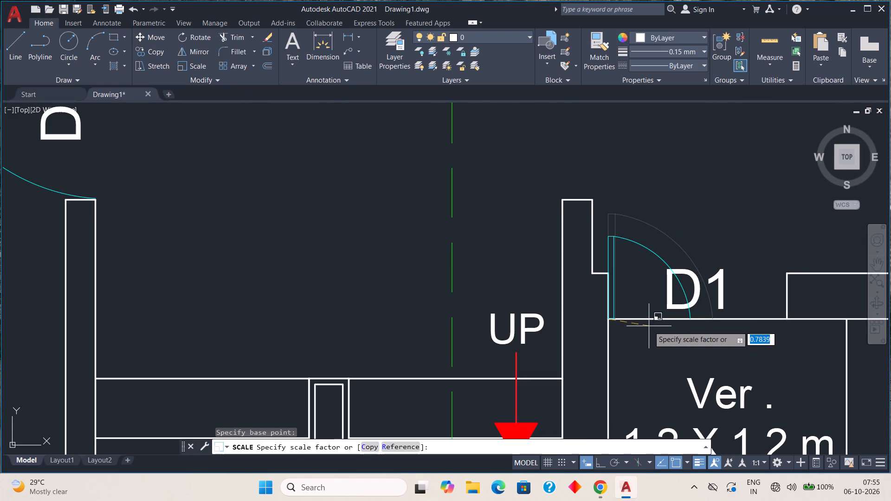
pyautogui.click(692, 347)
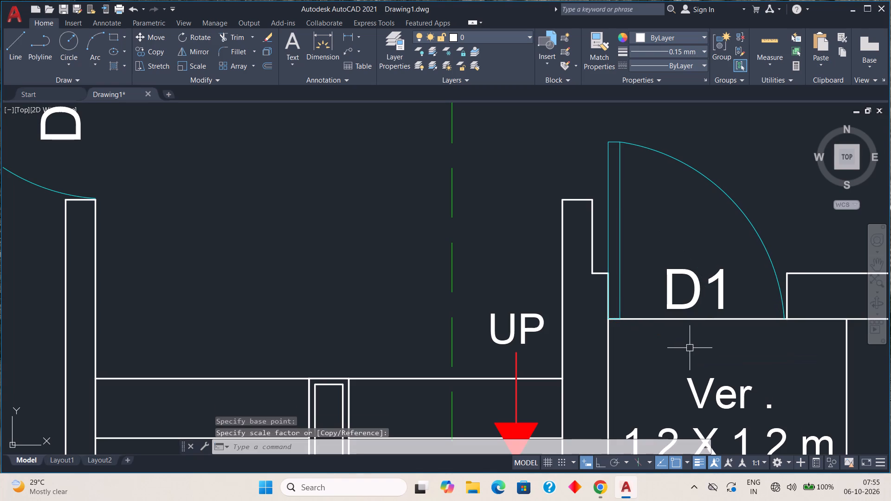
# Delete the five spare white door symbols lying outside the plan, beside the Bed Room and Kitchen.
pyautogui.press('Escape')
pyautogui.scroll(-4, 687, 348)
pyautogui.scroll(2, 693, 337)
pyautogui.scroll(-2, 693, 337)
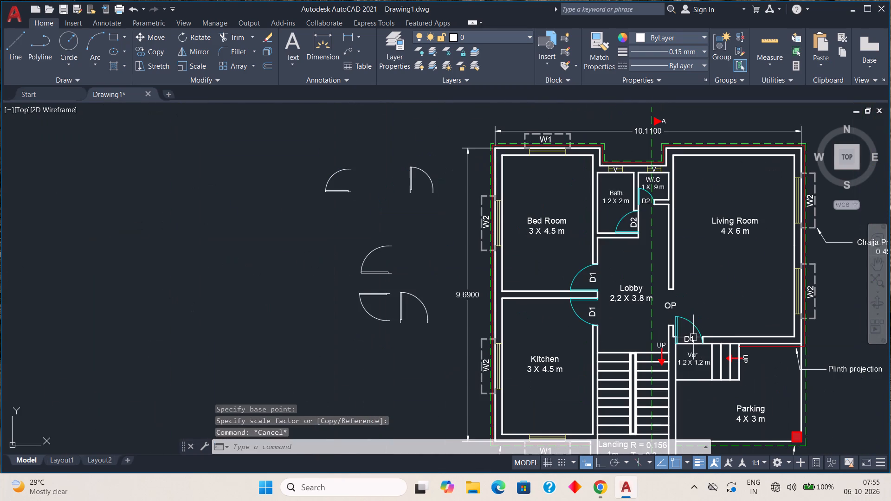
pyautogui.moveTo(617, 333); pyautogui.dragTo(543, 319, button='middle')
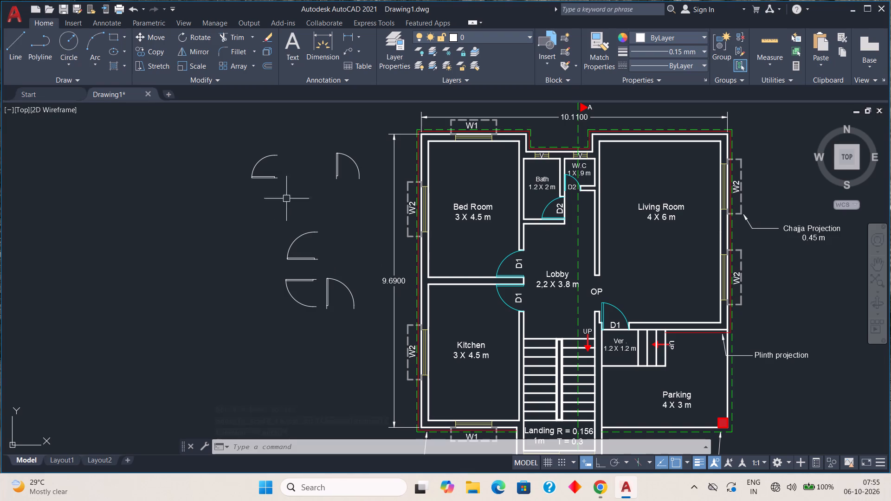
pyautogui.click(219, 121)
pyautogui.click(369, 347)
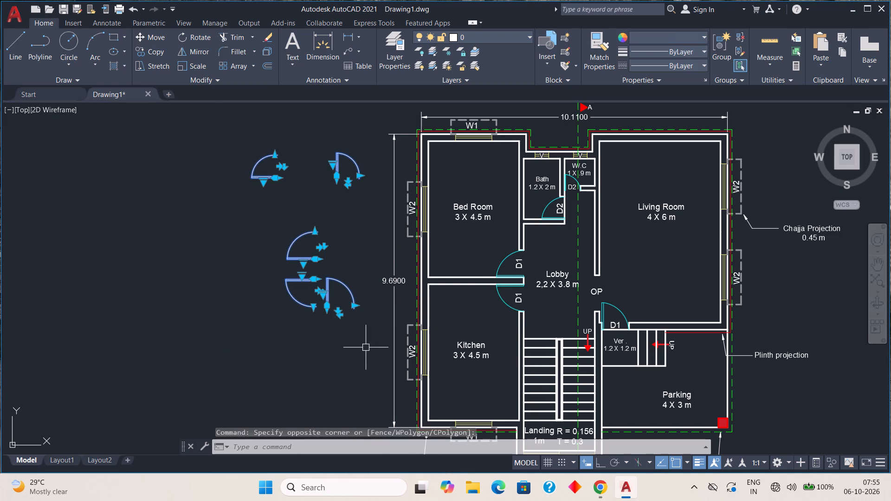
pyautogui.press('Delete')
# Examine the ground floor plan, checking the cyan doors around the Bath, Lobby, Living Room and entrance.
pyautogui.moveTo(600, 263); pyautogui.dragTo(595, 245, button='middle')
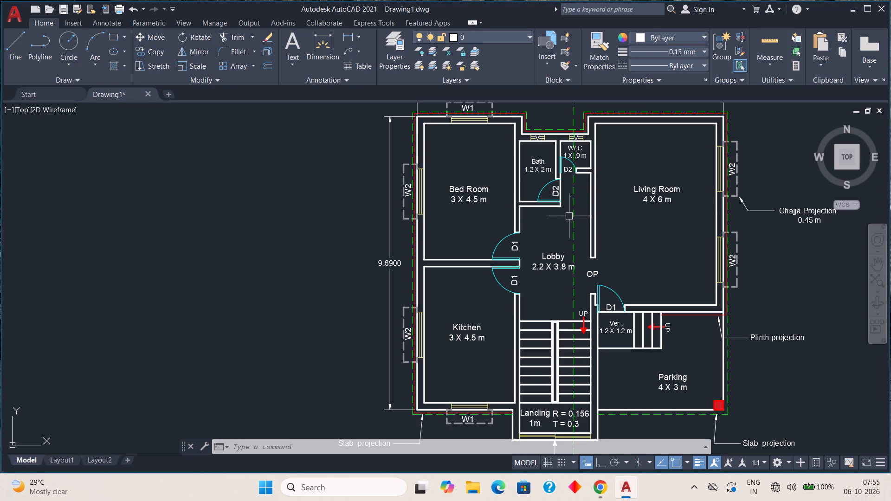
pyautogui.scroll(-1, 578, 220)
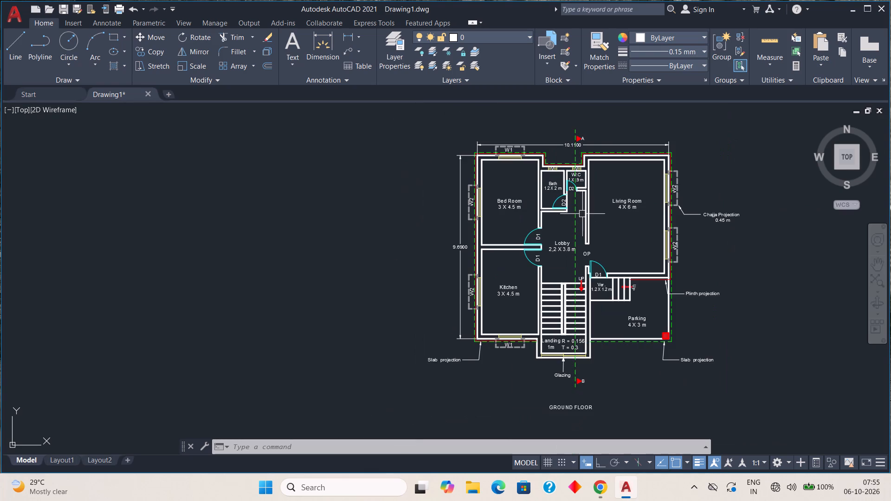
pyautogui.moveTo(581, 213); pyautogui.dragTo(556, 221, button='middle')
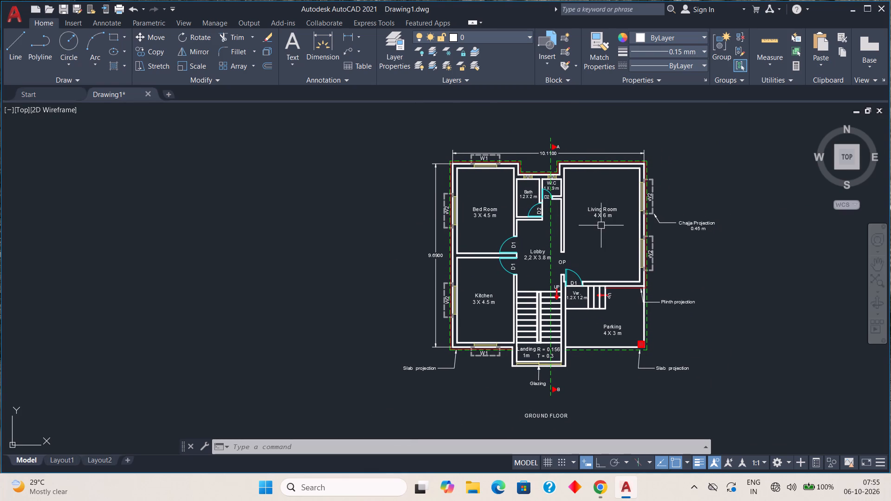
pyautogui.scroll(1, 601, 225)
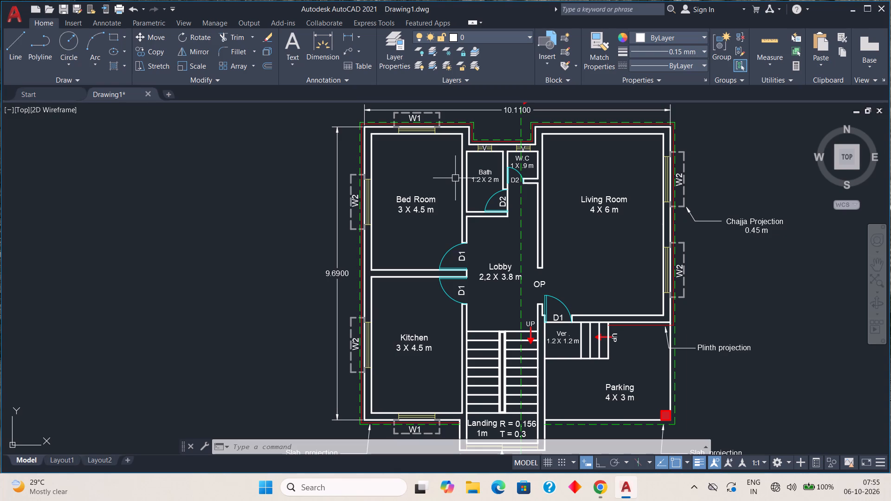
pyautogui.scroll(2, 371, 193)
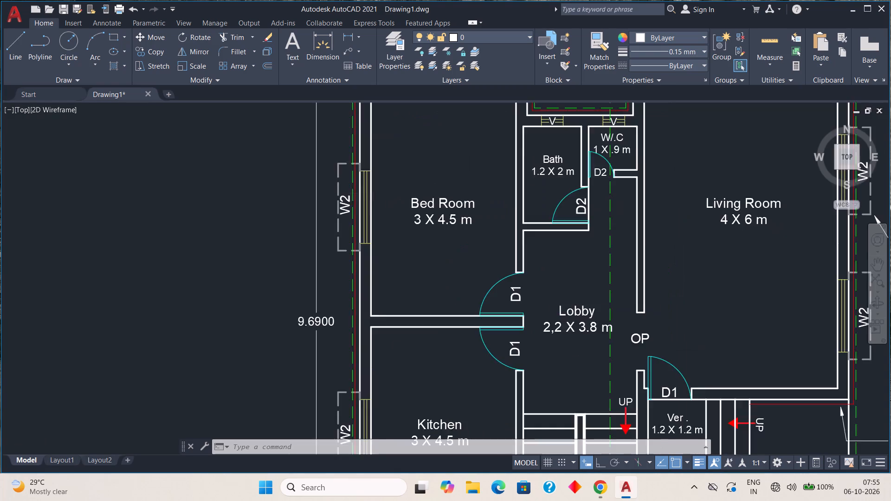
pyautogui.scroll(2, 370, 193)
pyautogui.scroll(-4, 370, 194)
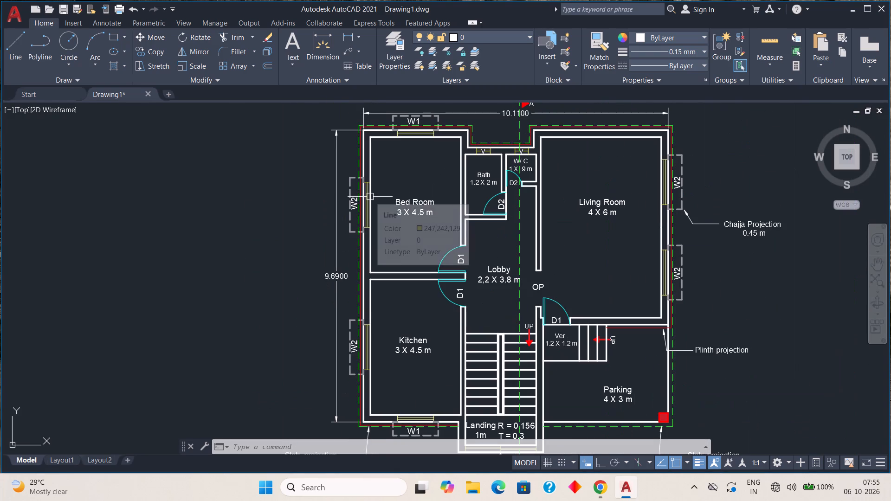
pyautogui.scroll(-1, 369, 200)
pyautogui.moveTo(479, 239); pyautogui.dragTo(470, 243, button='middle')
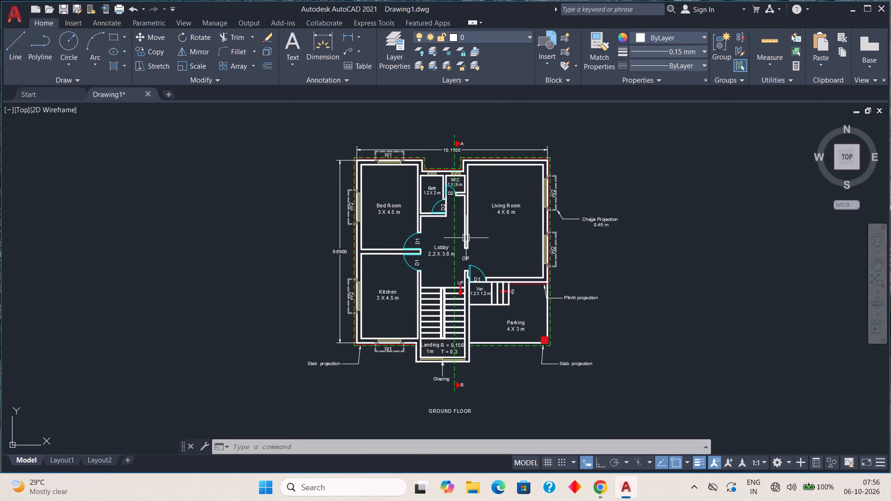
pyautogui.scroll(1, 467, 234)
pyautogui.scroll(-1, 466, 234)
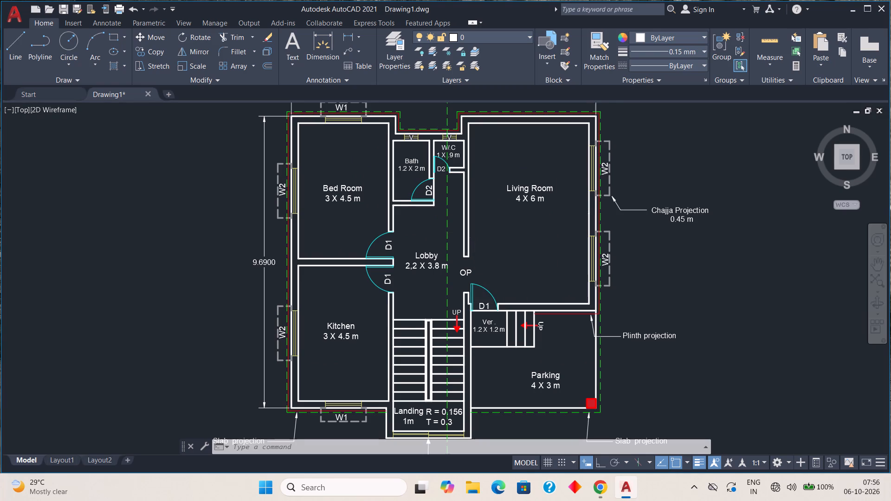
pyautogui.moveTo(465, 235); pyautogui.dragTo(458, 218, button='middle')
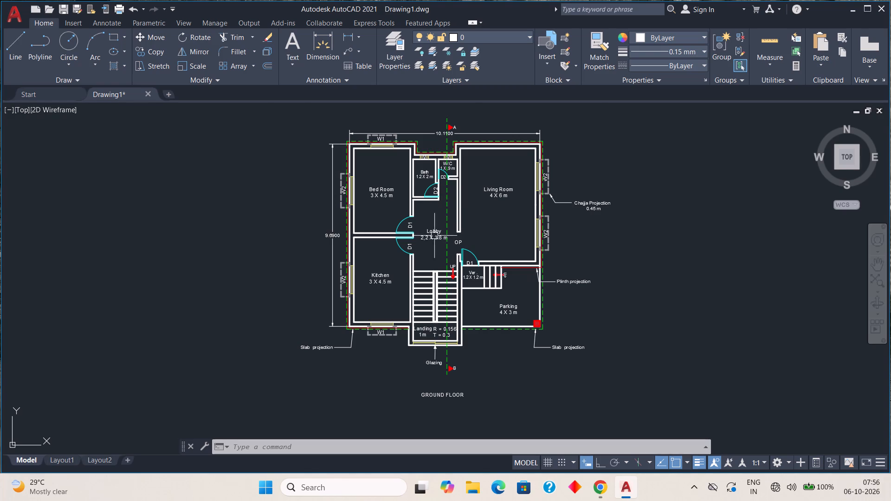
pyautogui.scroll(2, 449, 251)
pyautogui.scroll(-1, 445, 262)
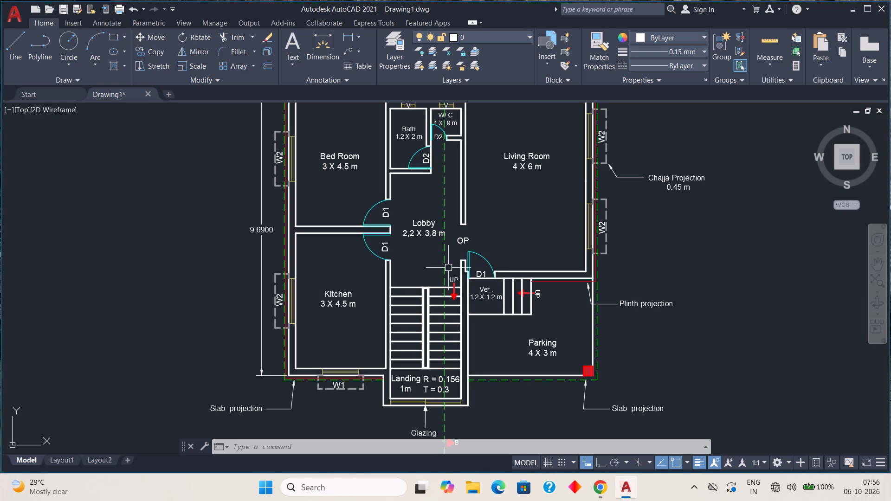
pyautogui.moveTo(427, 289); pyautogui.dragTo(402, 332, button='middle')
pyautogui.scroll(3, 408, 176)
pyautogui.scroll(-2, 408, 184)
pyautogui.scroll(-1, 400, 222)
pyautogui.moveTo(433, 328); pyautogui.dragTo(440, 259, button='middle')
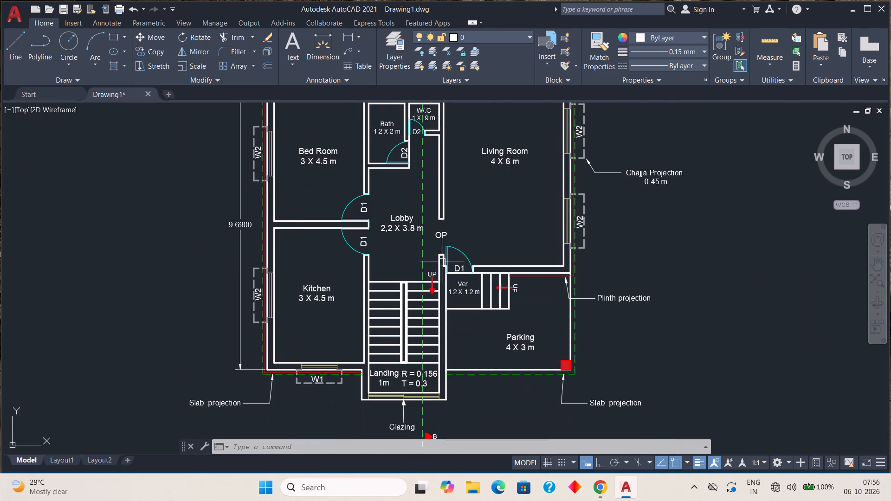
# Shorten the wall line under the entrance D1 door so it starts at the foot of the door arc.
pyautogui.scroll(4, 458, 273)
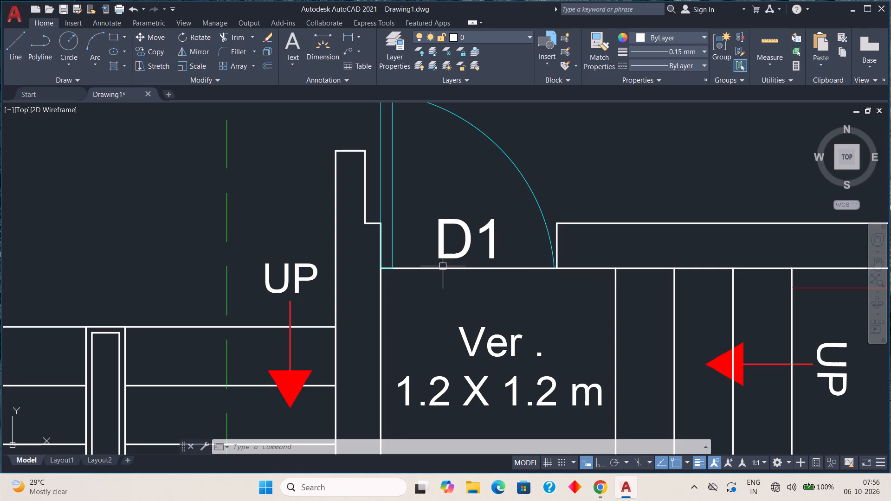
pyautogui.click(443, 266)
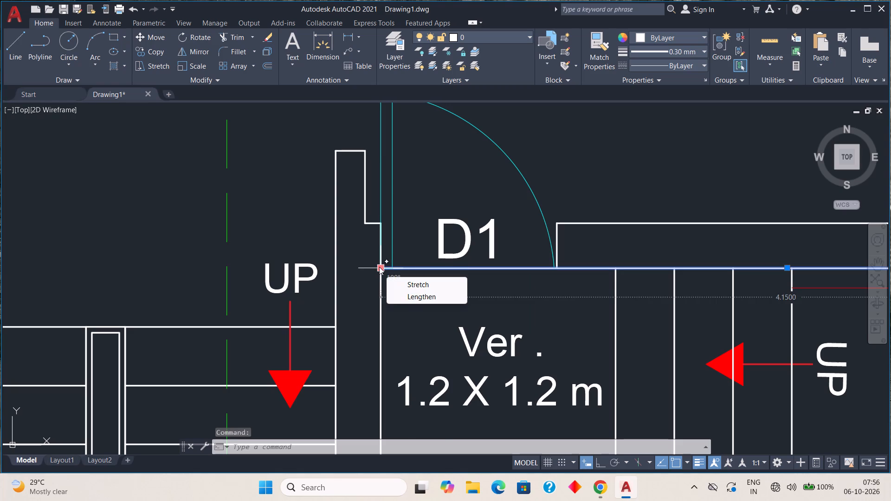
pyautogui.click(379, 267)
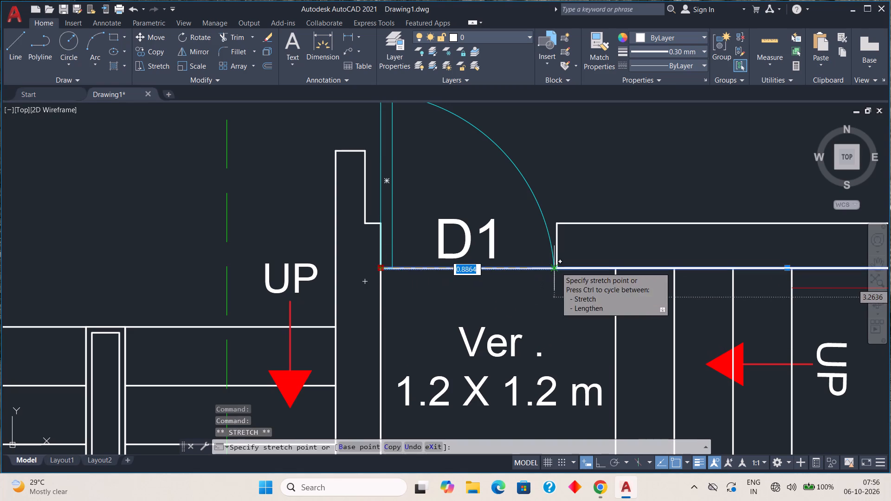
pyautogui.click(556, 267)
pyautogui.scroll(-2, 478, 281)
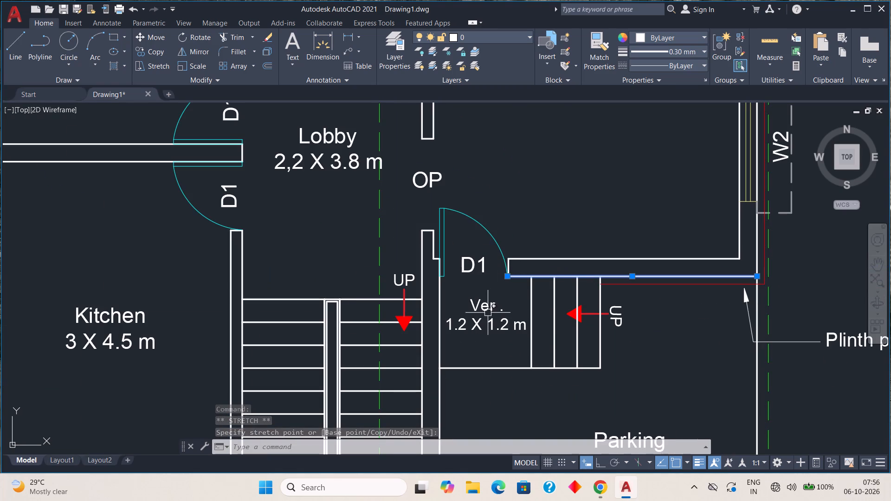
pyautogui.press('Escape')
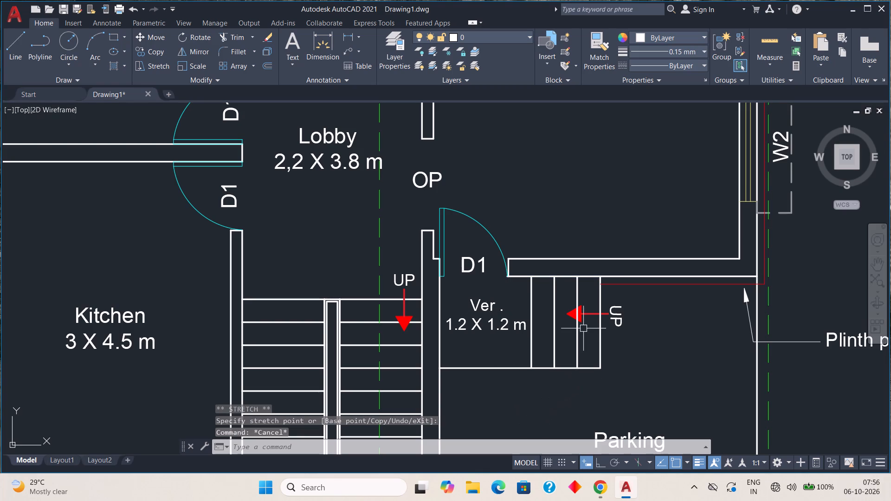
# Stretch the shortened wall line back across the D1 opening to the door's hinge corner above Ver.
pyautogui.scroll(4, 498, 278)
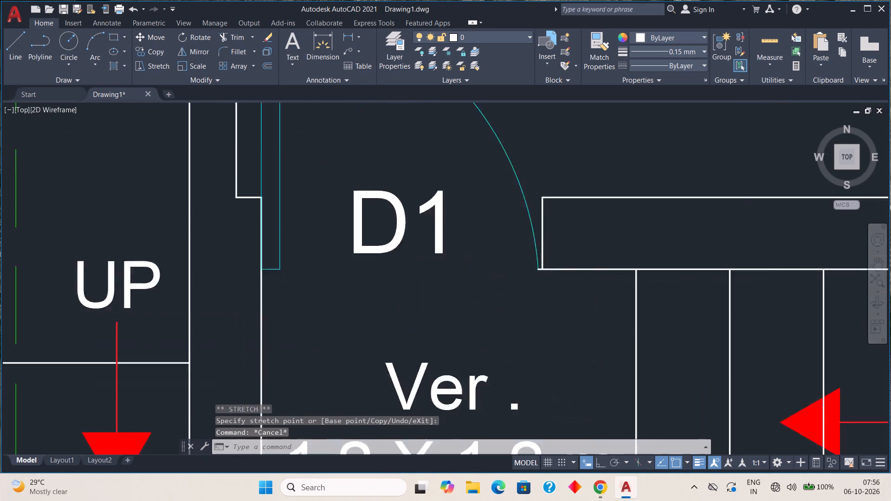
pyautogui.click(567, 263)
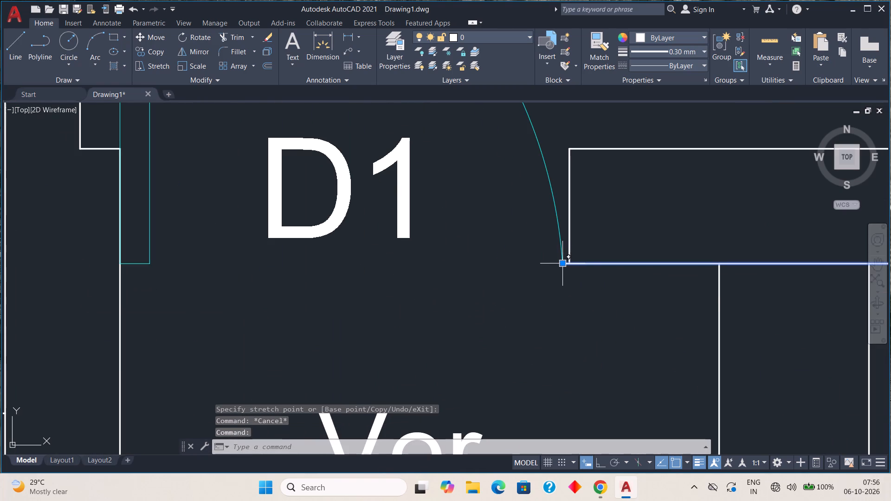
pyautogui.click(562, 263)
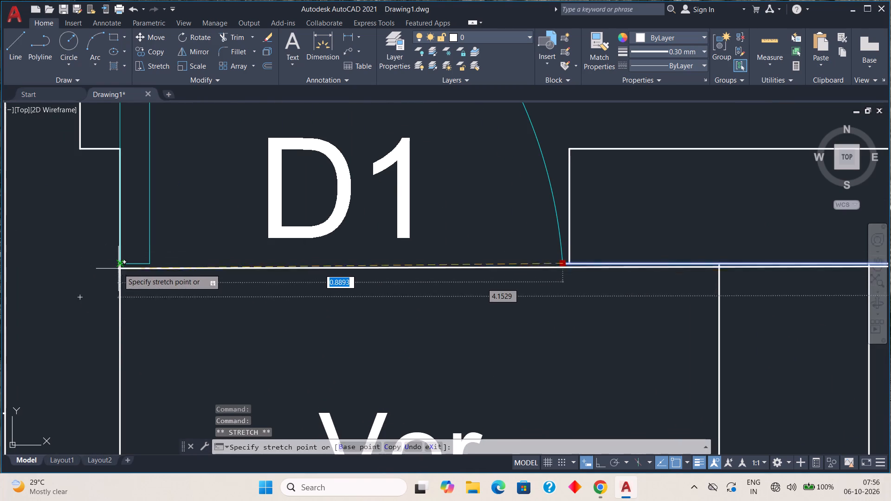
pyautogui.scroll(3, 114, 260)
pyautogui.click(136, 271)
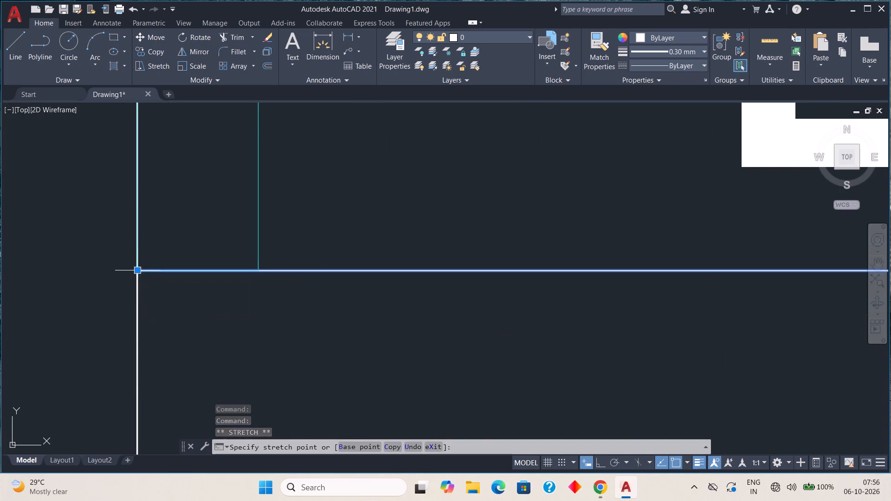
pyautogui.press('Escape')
# Review the doors, wall ends and openings throughout the ground floor plan.
pyautogui.scroll(-6, 218, 330)
pyautogui.scroll(-2, 284, 390)
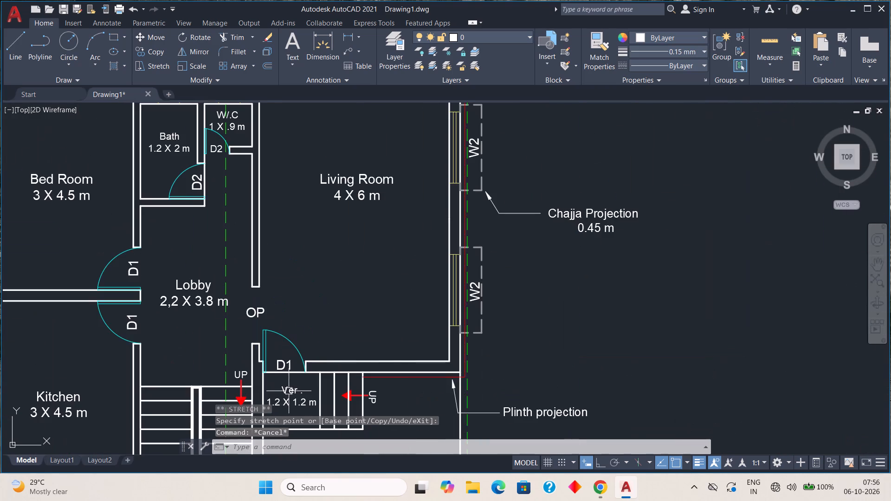
pyautogui.moveTo(322, 317); pyautogui.dragTo(498, 206, button='middle')
pyautogui.moveTo(310, 295); pyautogui.dragTo(330, 355, button='middle')
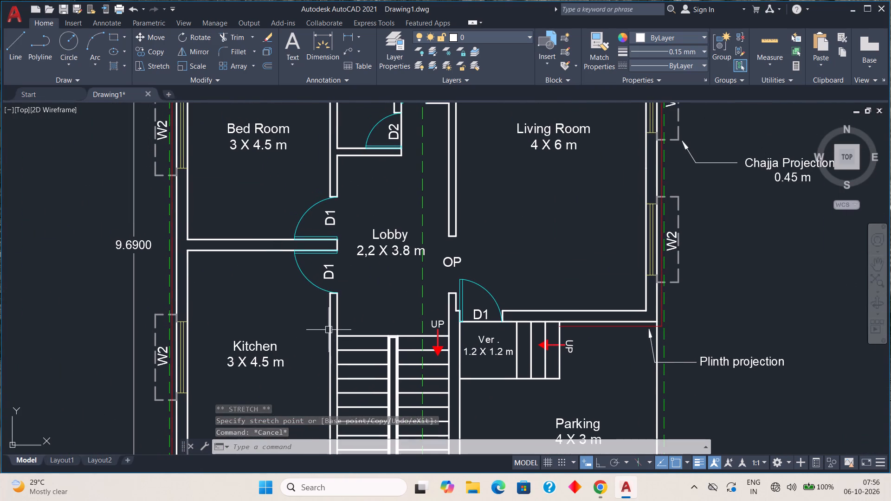
pyautogui.scroll(3, 338, 259)
pyautogui.scroll(-1, 326, 251)
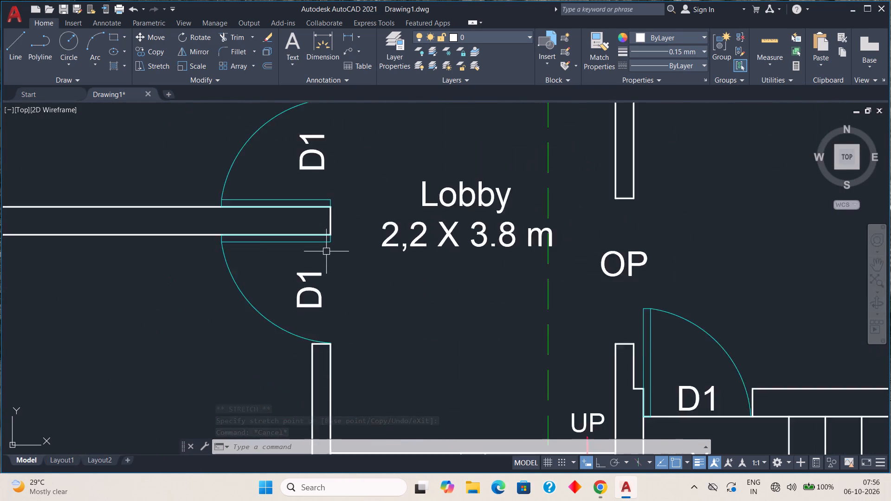
pyautogui.scroll(-3, 326, 251)
pyautogui.moveTo(327, 236); pyautogui.dragTo(319, 260, button='middle')
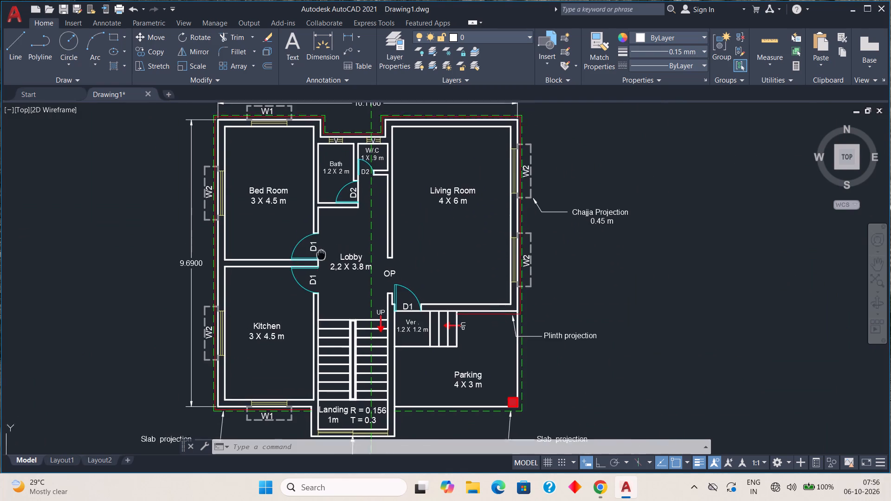
pyautogui.moveTo(319, 260); pyautogui.dragTo(300, 302, button='middle')
pyautogui.scroll(2, 311, 232)
pyautogui.scroll(-1, 311, 233)
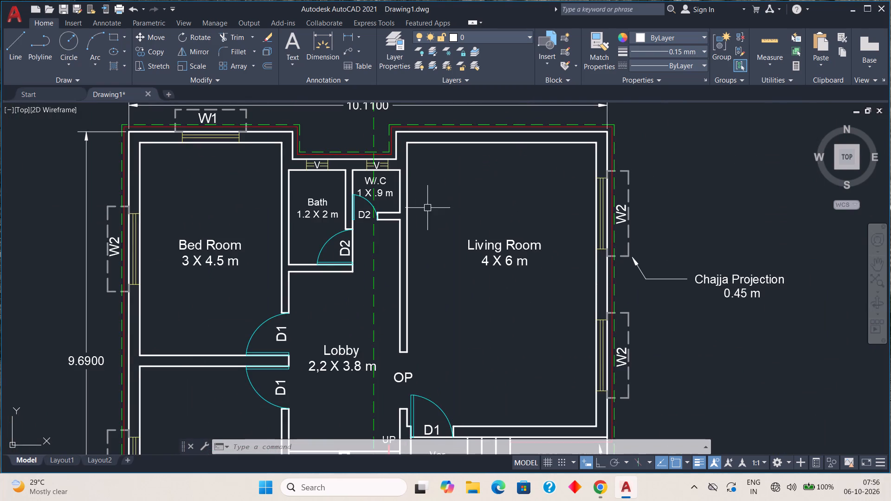
pyautogui.moveTo(411, 247); pyautogui.dragTo(418, 306, button='middle')
pyautogui.moveTo(378, 308); pyautogui.dragTo(385, 308, button='middle')
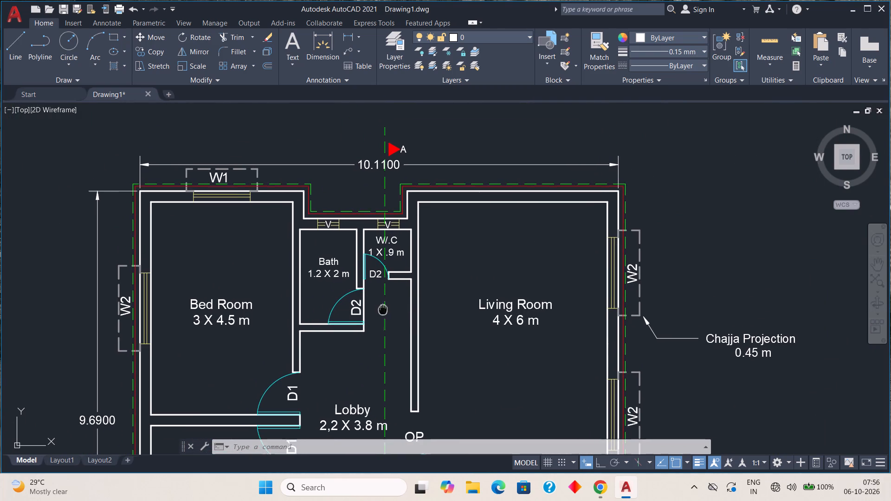
pyautogui.moveTo(385, 308); pyautogui.dragTo(399, 313, button='middle')
pyautogui.scroll(3, 347, 232)
pyautogui.scroll(-4, 346, 236)
pyautogui.moveTo(322, 304); pyautogui.dragTo(343, 293, button='middle')
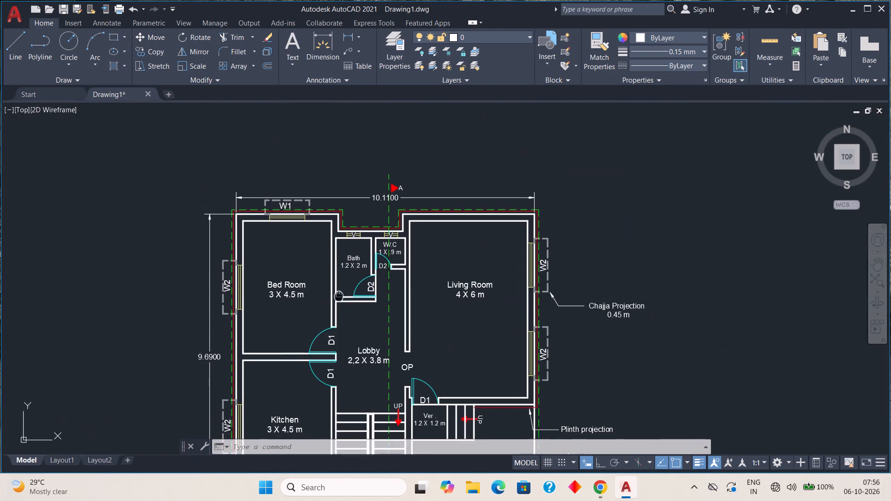
pyautogui.moveTo(343, 293); pyautogui.dragTo(433, 199, button='middle')
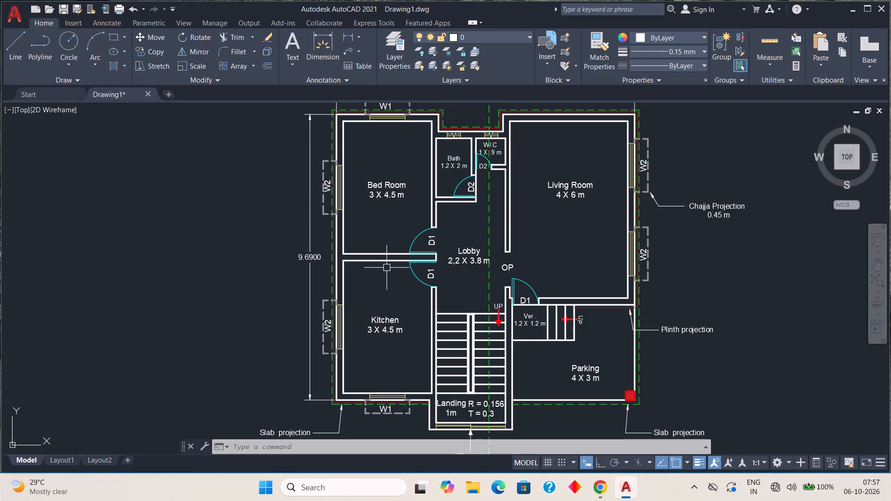
pyautogui.scroll(-1, 471, 327)
pyautogui.moveTo(496, 277); pyautogui.dragTo(490, 300, button='middle')
pyautogui.scroll(2, 493, 278)
pyautogui.moveTo(497, 353); pyautogui.dragTo(508, 309, button='middle')
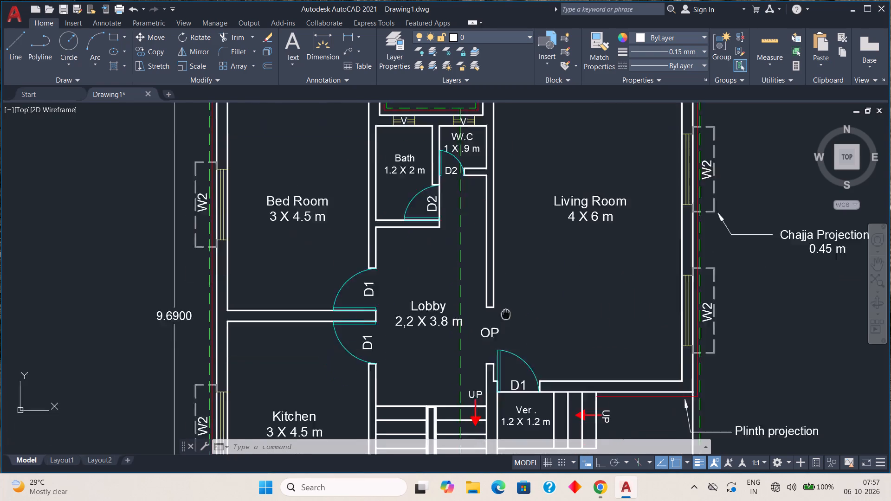
pyautogui.moveTo(508, 309); pyautogui.dragTo(527, 247, button='middle')
pyautogui.scroll(-2, 527, 247)
pyautogui.moveTo(523, 265); pyautogui.dragTo(521, 277, button='middle')
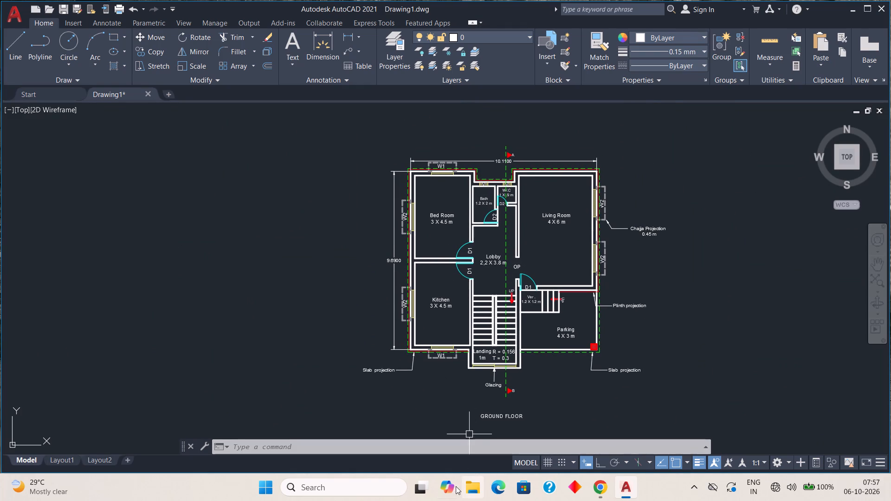
pyautogui.scroll(2, 566, 266)
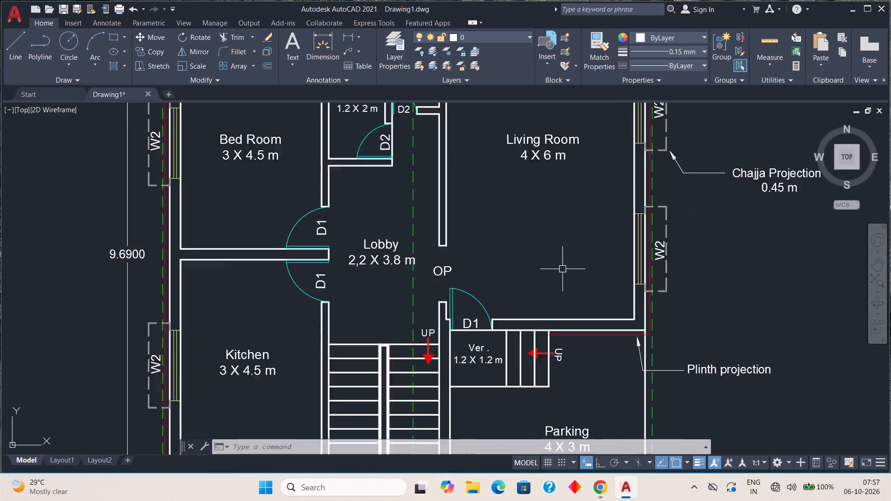
pyautogui.scroll(-2, 562, 274)
pyautogui.moveTo(562, 264); pyautogui.dragTo(560, 275, button='middle')
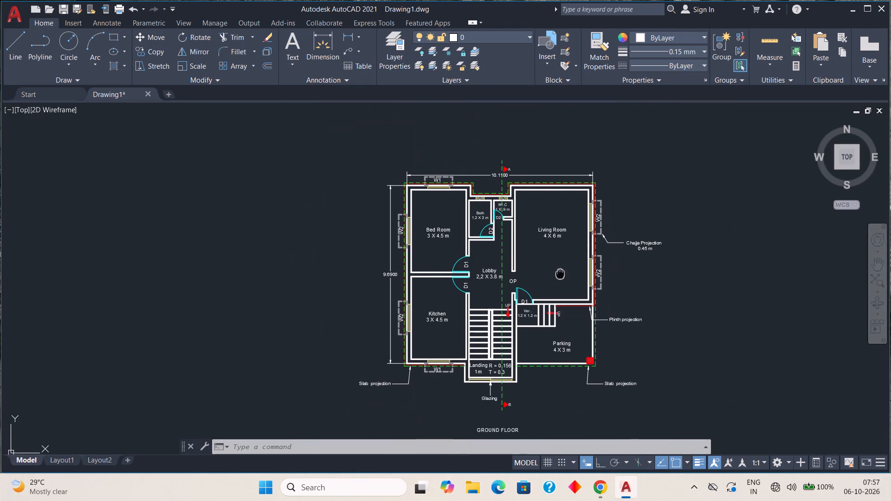
# Examine the finished ground floor plan, checking rooms, doors, windows, stairs, dimensions and projection labels from the Bed Room to Parking.
pyautogui.moveTo(560, 275); pyautogui.dragTo(559, 276, button='middle')
pyautogui.scroll(1, 559, 266)
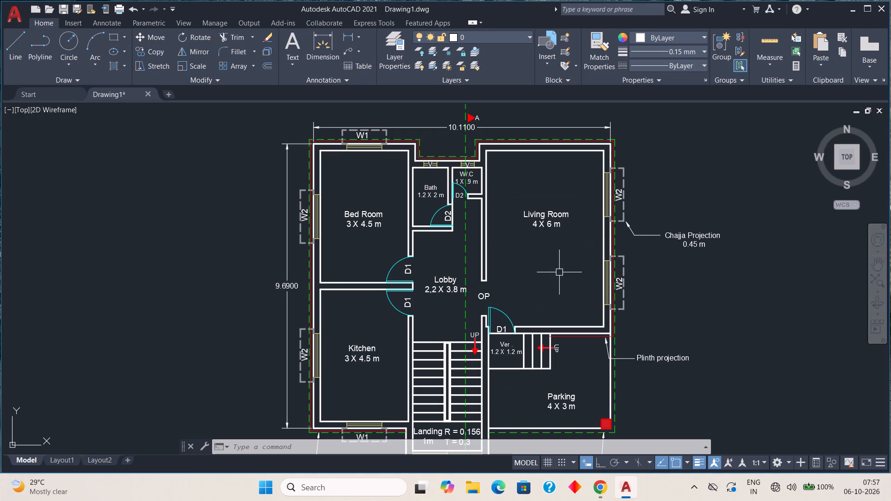
pyautogui.scroll(-1, 559, 272)
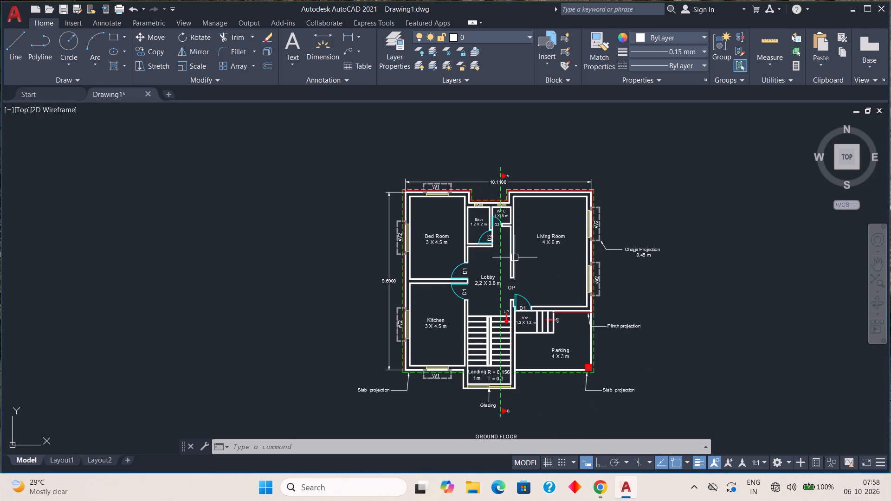
pyautogui.scroll(3, 465, 282)
pyautogui.scroll(-2, 465, 282)
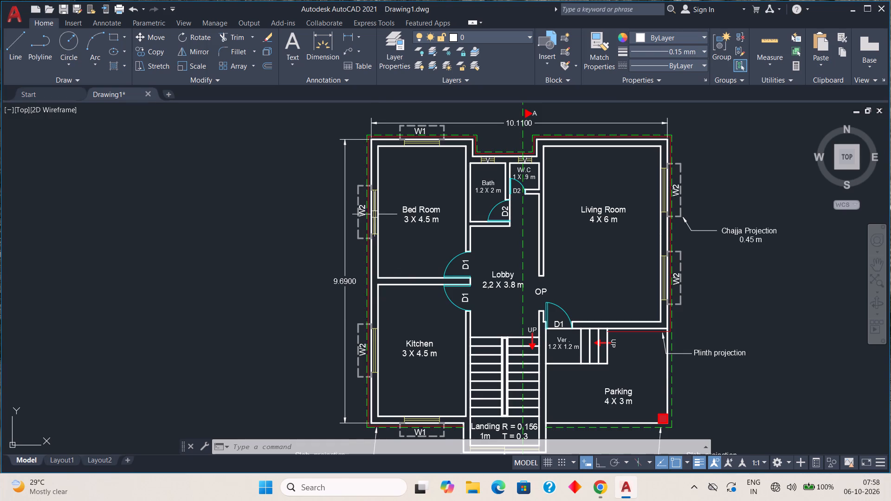
pyautogui.scroll(2, 372, 212)
pyautogui.scroll(-1, 367, 209)
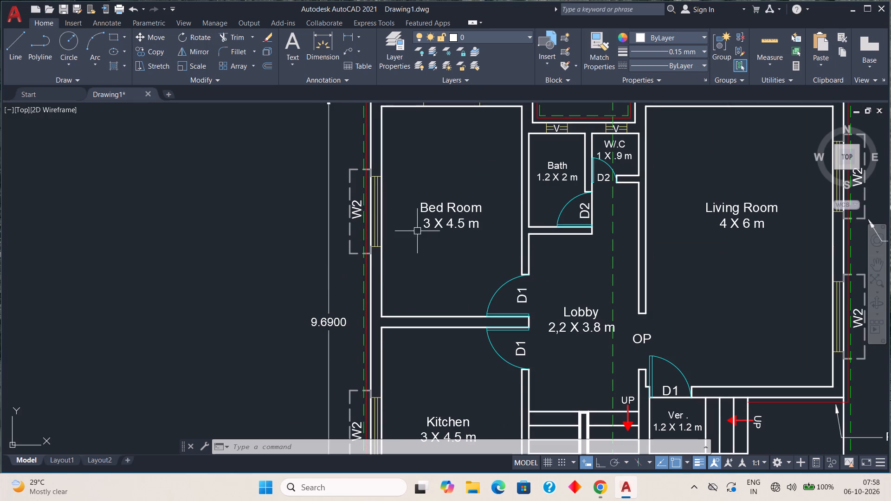
pyautogui.moveTo(416, 257); pyautogui.dragTo(404, 321, button='middle')
pyautogui.scroll(-1, 415, 273)
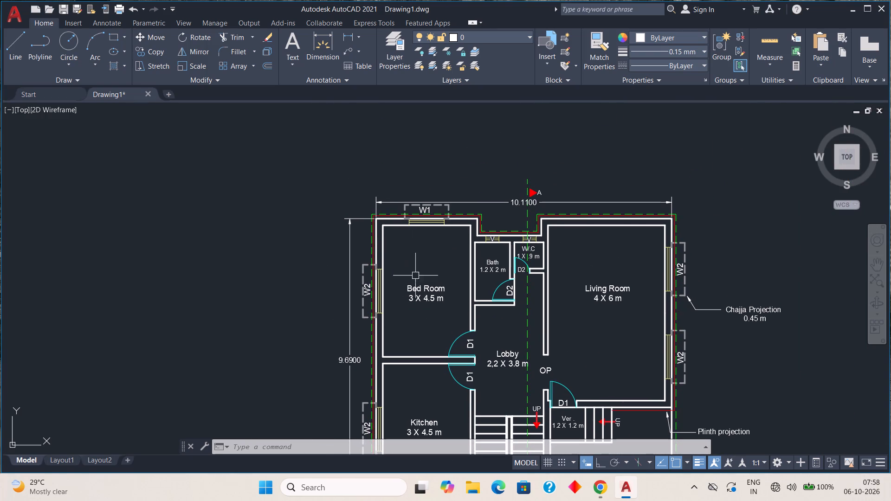
pyautogui.moveTo(517, 347); pyautogui.dragTo(441, 225, button='middle')
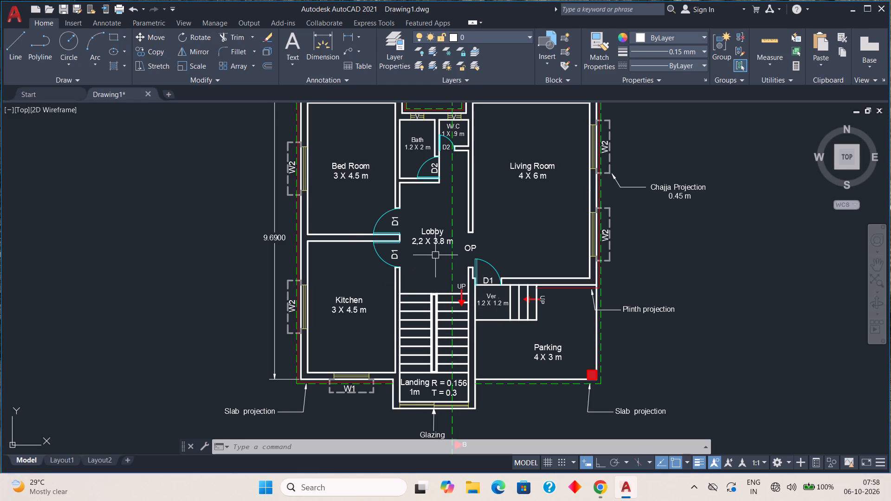
pyautogui.scroll(-1, 434, 256)
pyautogui.moveTo(431, 264); pyautogui.dragTo(420, 292, button='middle')
pyautogui.scroll(1, 502, 253)
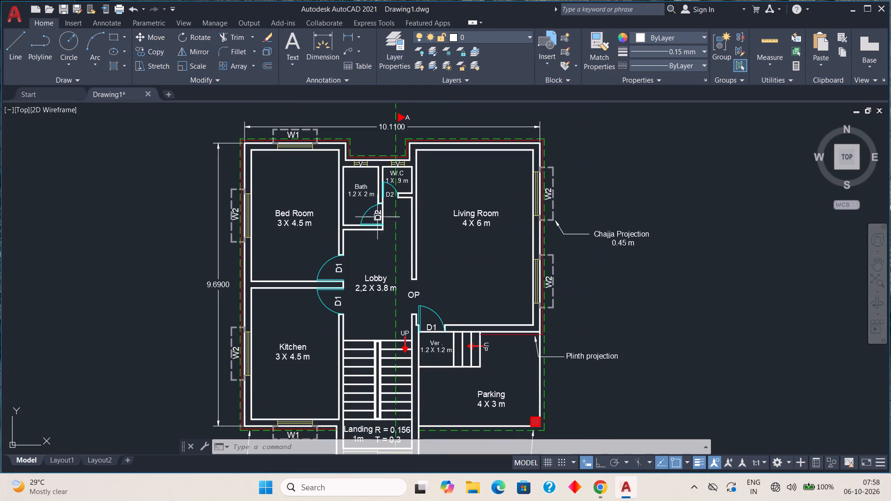
pyautogui.scroll(-1, 440, 230)
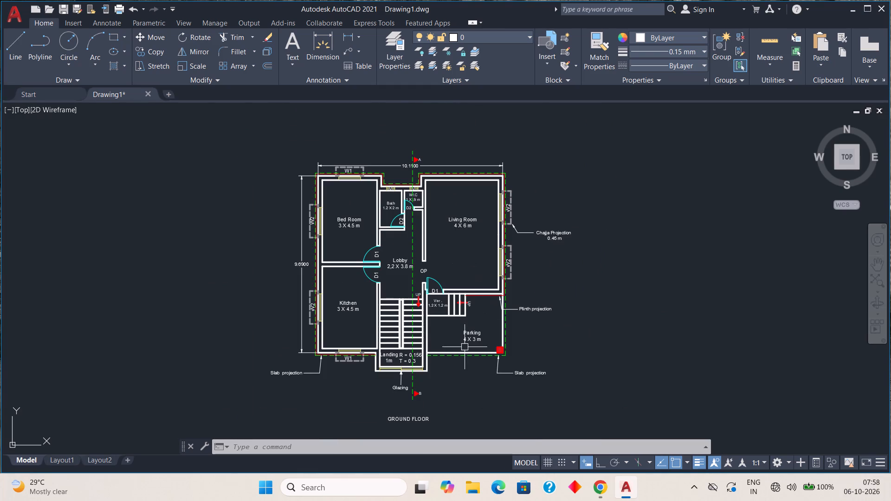
pyautogui.scroll(2, 461, 352)
pyautogui.scroll(-2, 460, 351)
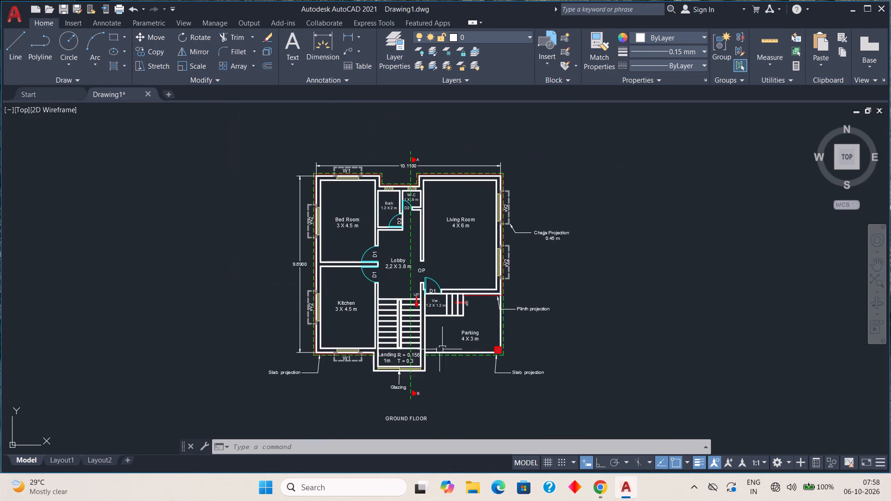
pyautogui.scroll(2, 403, 358)
pyautogui.scroll(-1, 403, 359)
pyautogui.scroll(2, 315, 363)
pyautogui.scroll(-2, 315, 364)
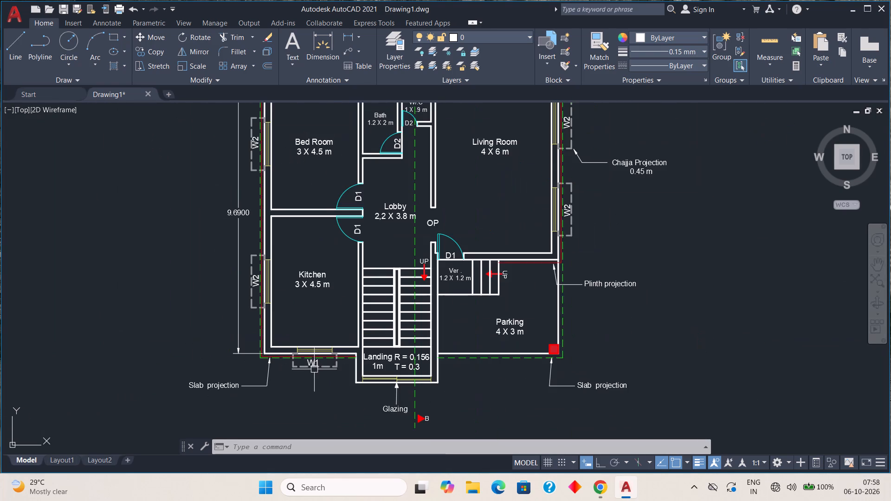
pyautogui.moveTo(310, 301); pyautogui.dragTo(302, 347, button='middle')
pyautogui.moveTo(389, 220); pyautogui.dragTo(375, 253, button='middle')
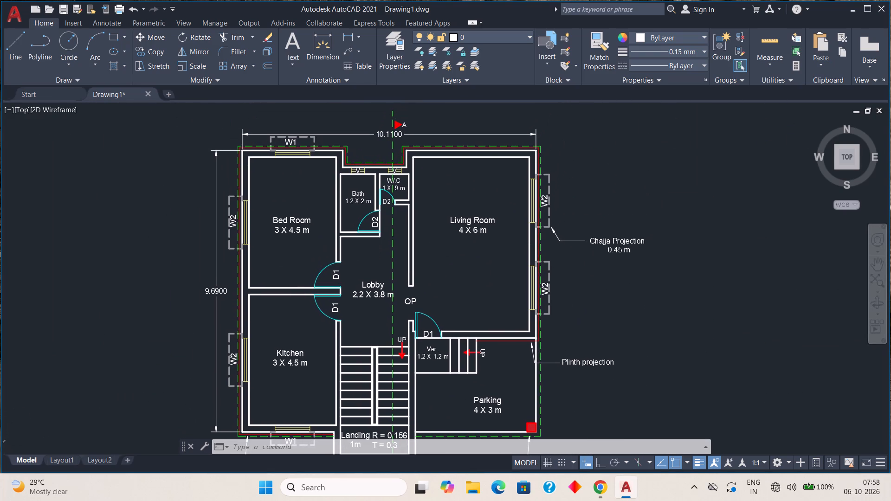
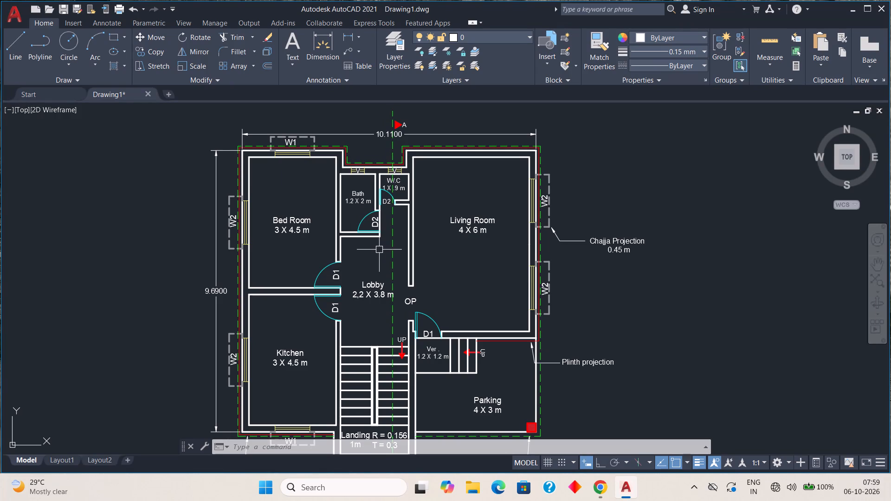
# Examine the floor plan's rooms, doors, windows and projections from the Kitchen and Parking up to the W1 window.
pyautogui.scroll(3, 375, 298)
pyautogui.scroll(-1, 375, 297)
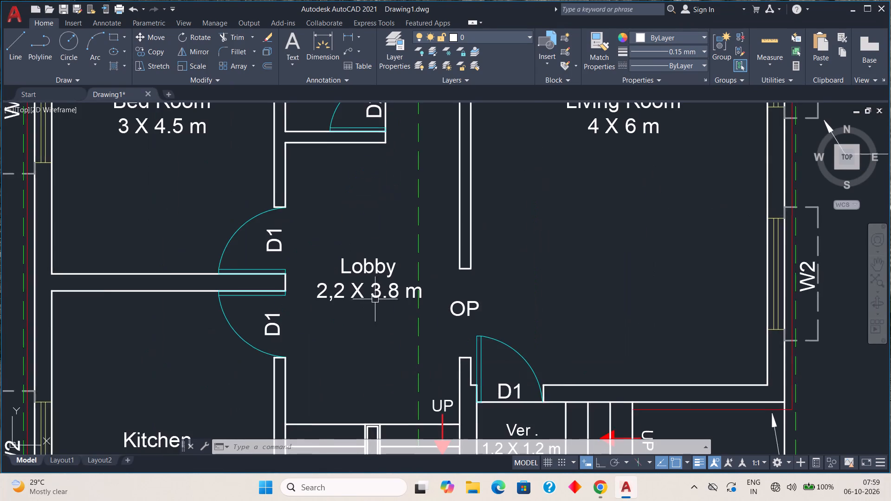
pyautogui.scroll(-1, 374, 299)
pyautogui.moveTo(371, 306); pyautogui.dragTo(368, 337, button='middle')
pyautogui.moveTo(280, 283); pyautogui.dragTo(285, 309, button='middle')
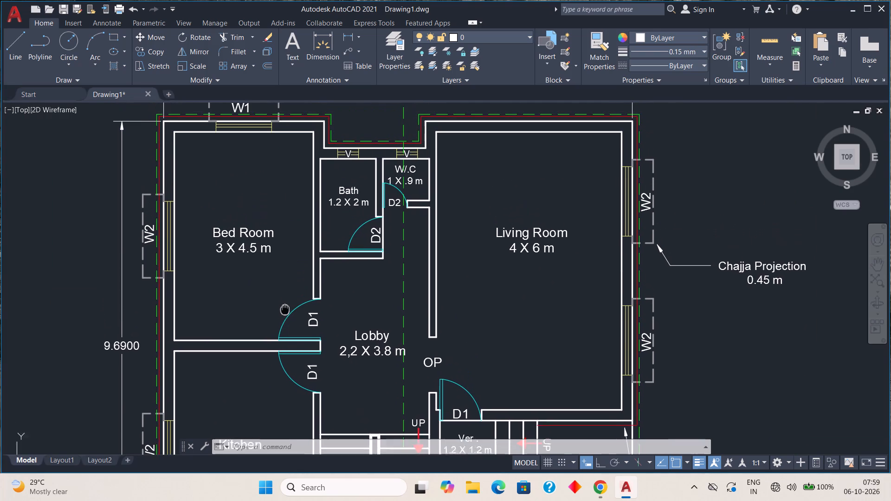
pyautogui.moveTo(285, 309); pyautogui.dragTo(287, 316, button='middle')
pyautogui.moveTo(562, 316); pyautogui.dragTo(559, 326, button='middle')
pyautogui.moveTo(513, 309); pyautogui.dragTo(509, 214, button='middle')
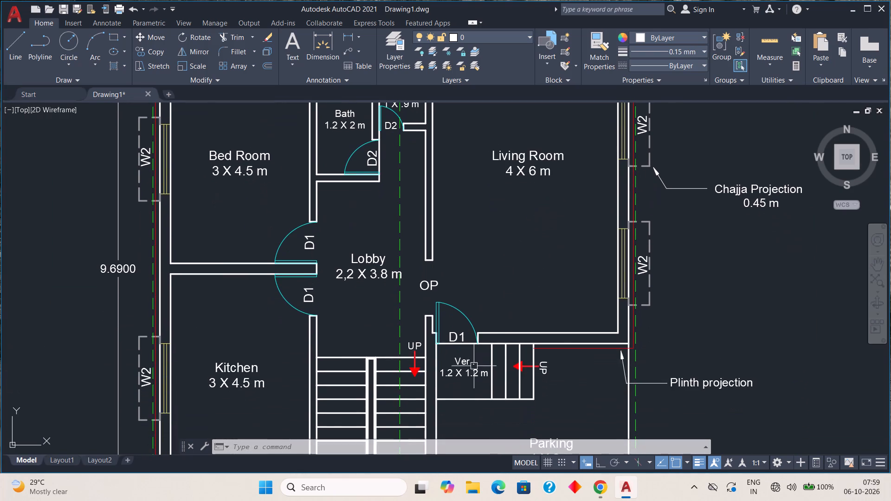
pyautogui.moveTo(478, 414); pyautogui.dragTo(471, 322, button='middle')
pyautogui.moveTo(185, 319); pyautogui.dragTo(193, 339, button='middle')
pyautogui.moveTo(191, 308); pyautogui.dragTo(241, 385, button='middle')
pyautogui.moveTo(235, 286); pyautogui.dragTo(245, 363, button='middle')
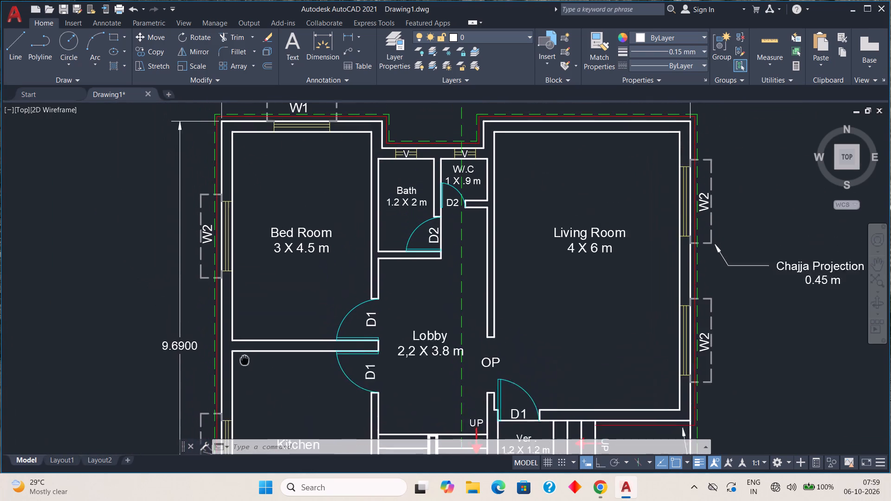
pyautogui.moveTo(245, 363); pyautogui.dragTo(246, 389, button='middle')
pyautogui.moveTo(314, 187); pyautogui.dragTo(309, 221, button='middle')
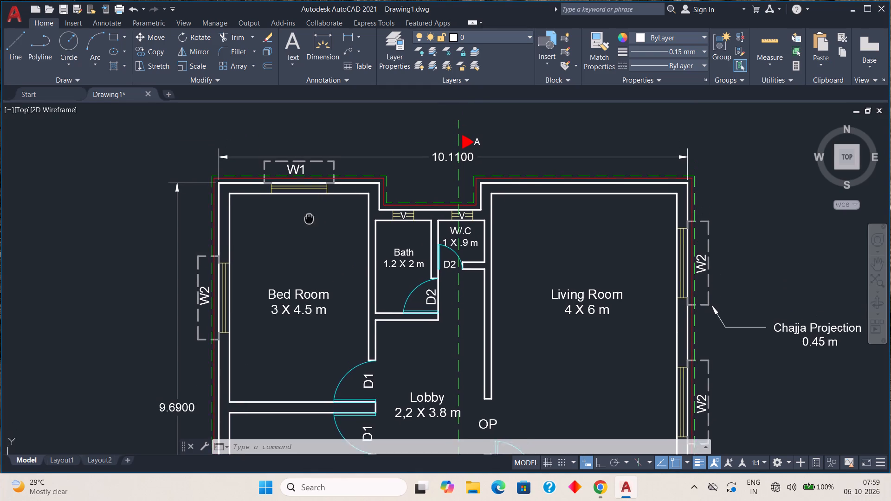
pyautogui.moveTo(309, 221); pyautogui.dragTo(310, 239, button='middle')
# Move the section label A and its red arrowhead straight up along the green section line, away from the 10.1100 dimension.
pyautogui.moveTo(494, 222); pyautogui.dragTo(465, 283, button='middle')
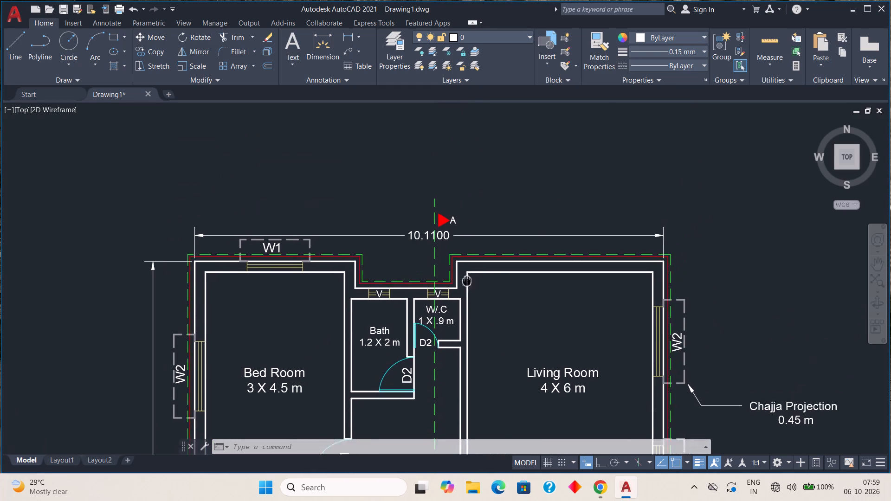
pyautogui.moveTo(465, 283); pyautogui.dragTo(451, 327, button='middle')
pyautogui.scroll(2, 428, 279)
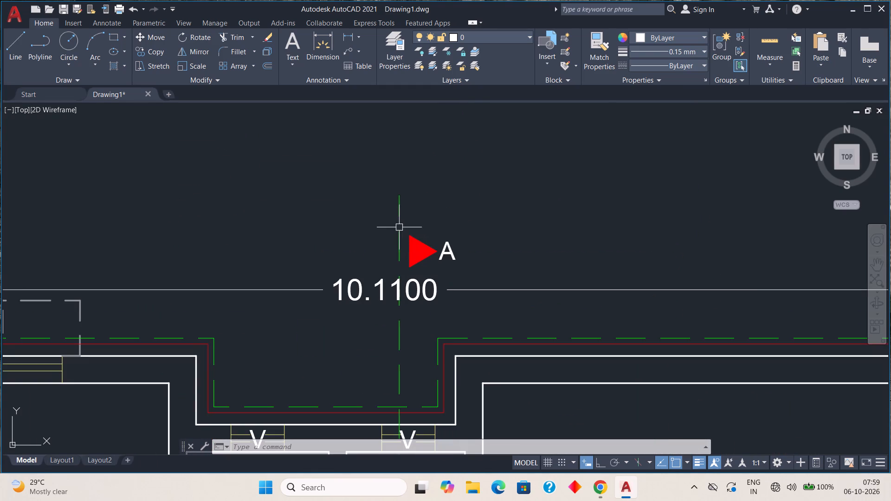
pyautogui.click(405, 226)
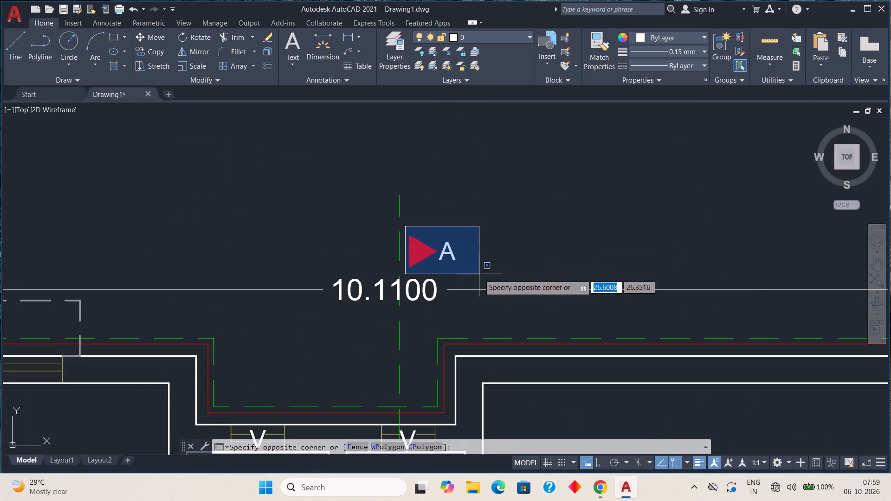
pyautogui.click(479, 274)
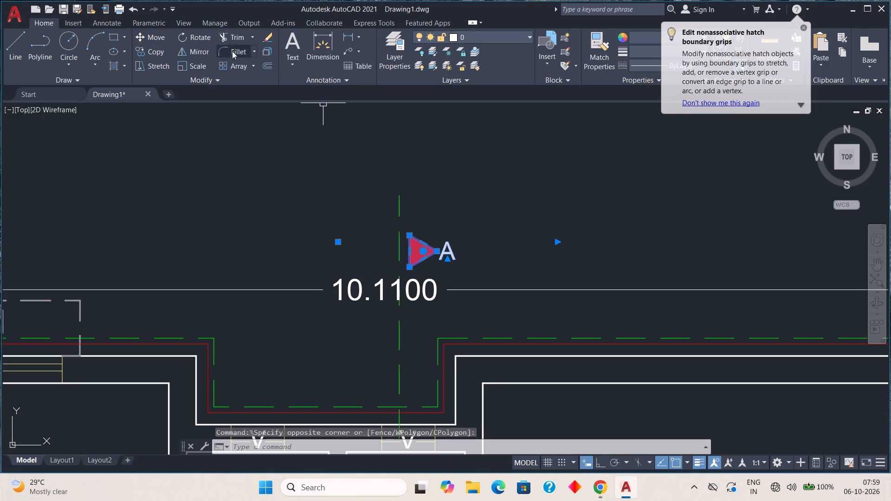
pyautogui.click(156, 39)
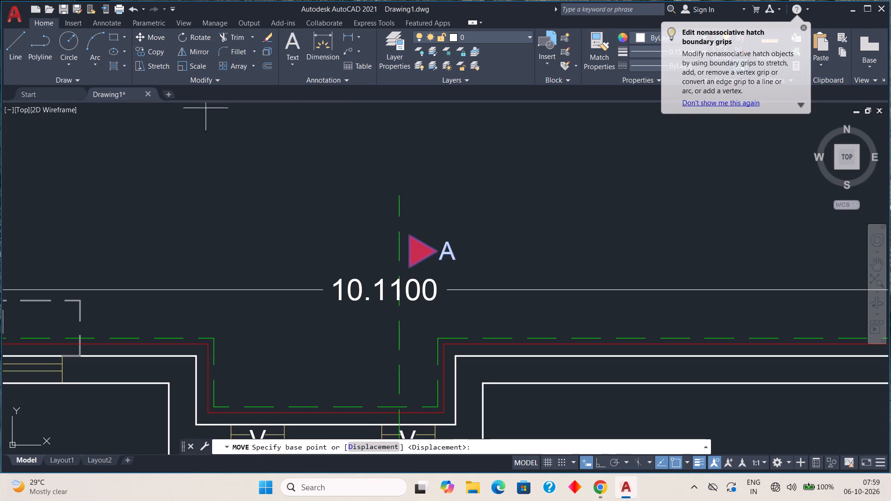
pyautogui.click(410, 238)
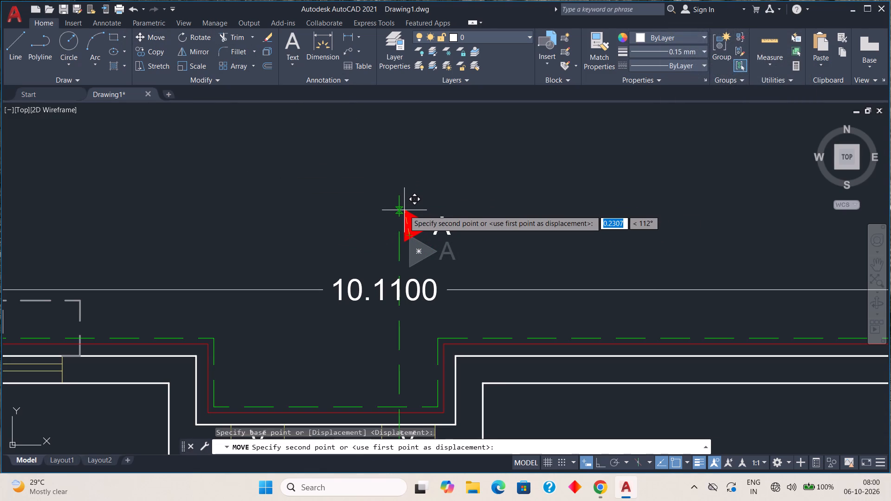
pyautogui.click(411, 209)
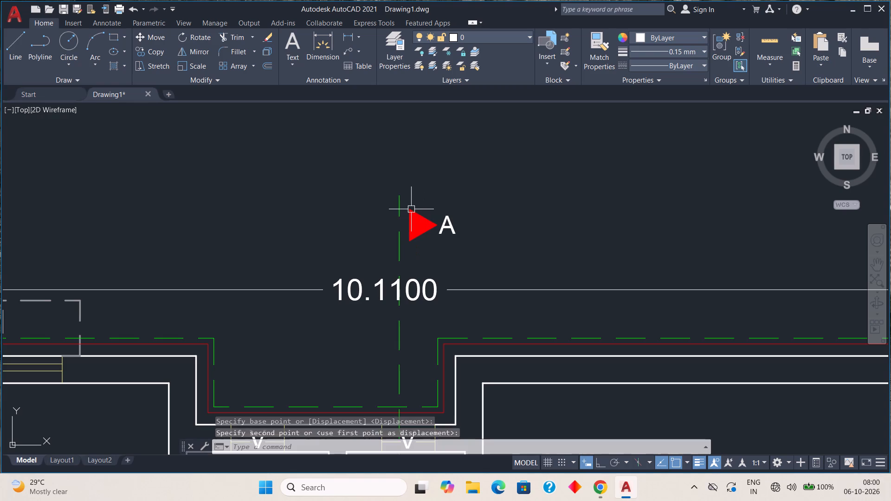
pyautogui.press('Escape')
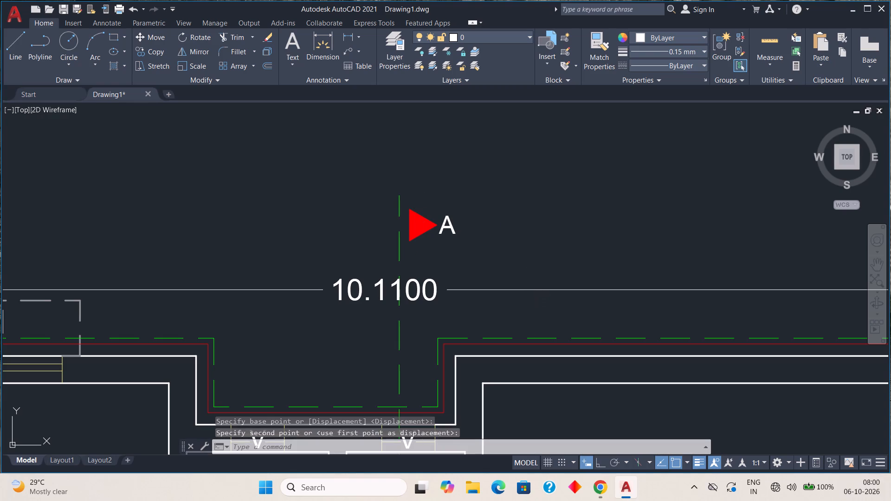
pyautogui.press('Escape')
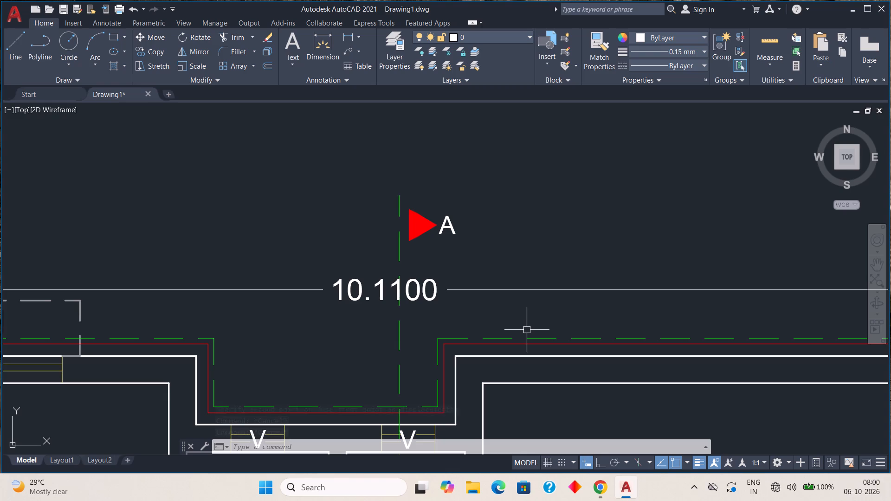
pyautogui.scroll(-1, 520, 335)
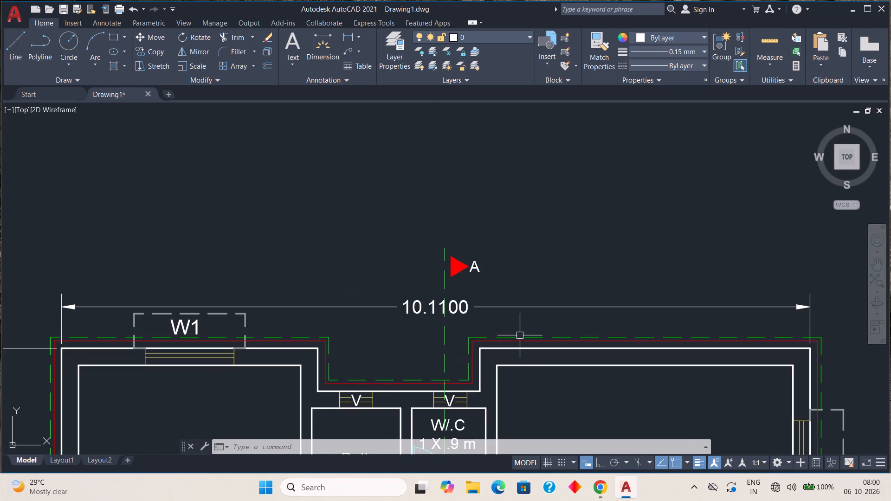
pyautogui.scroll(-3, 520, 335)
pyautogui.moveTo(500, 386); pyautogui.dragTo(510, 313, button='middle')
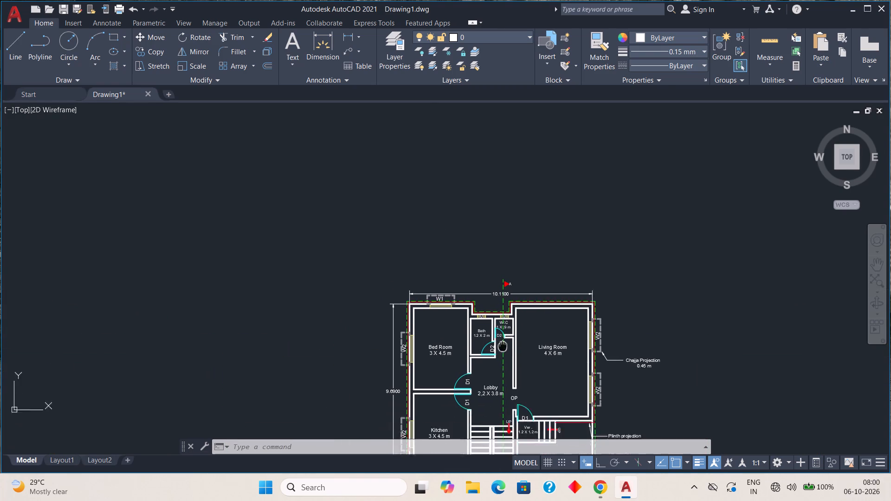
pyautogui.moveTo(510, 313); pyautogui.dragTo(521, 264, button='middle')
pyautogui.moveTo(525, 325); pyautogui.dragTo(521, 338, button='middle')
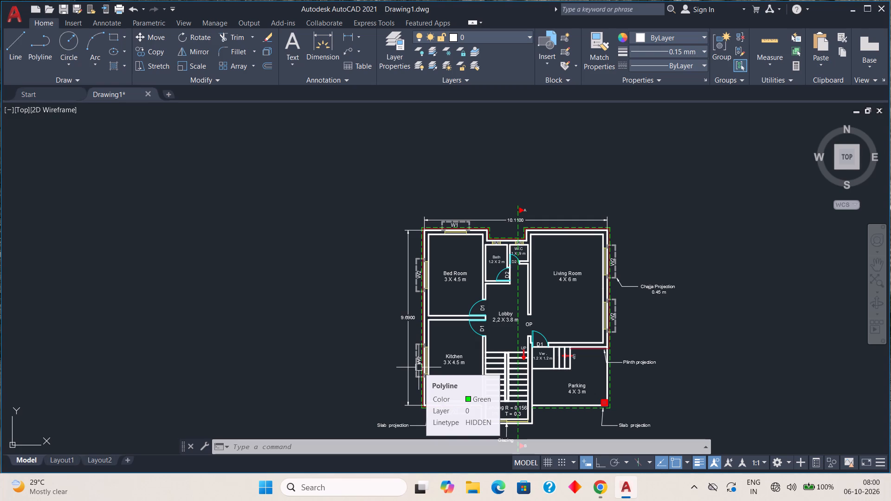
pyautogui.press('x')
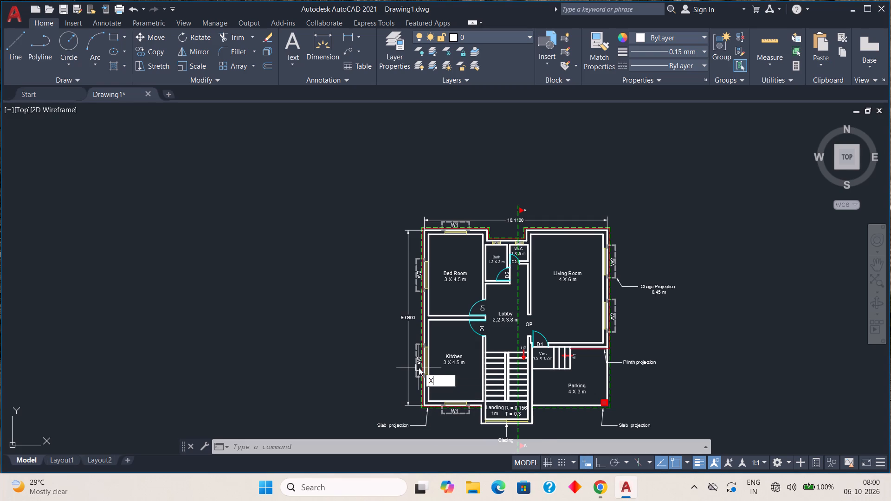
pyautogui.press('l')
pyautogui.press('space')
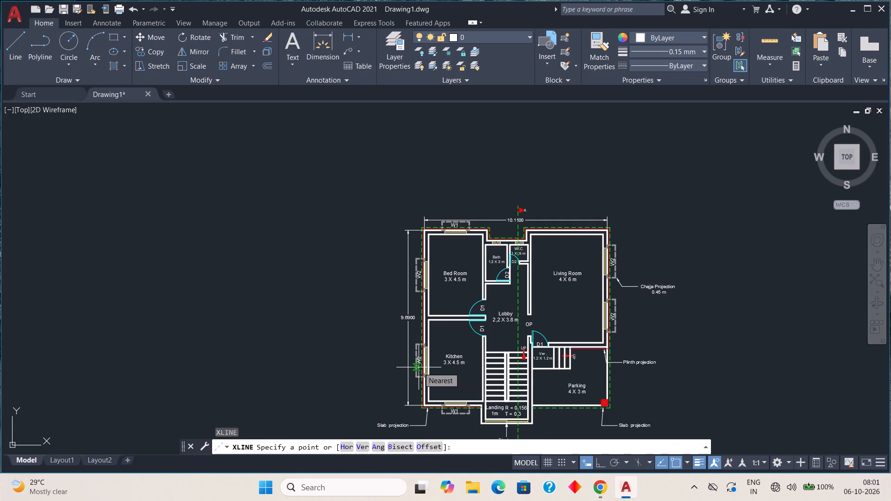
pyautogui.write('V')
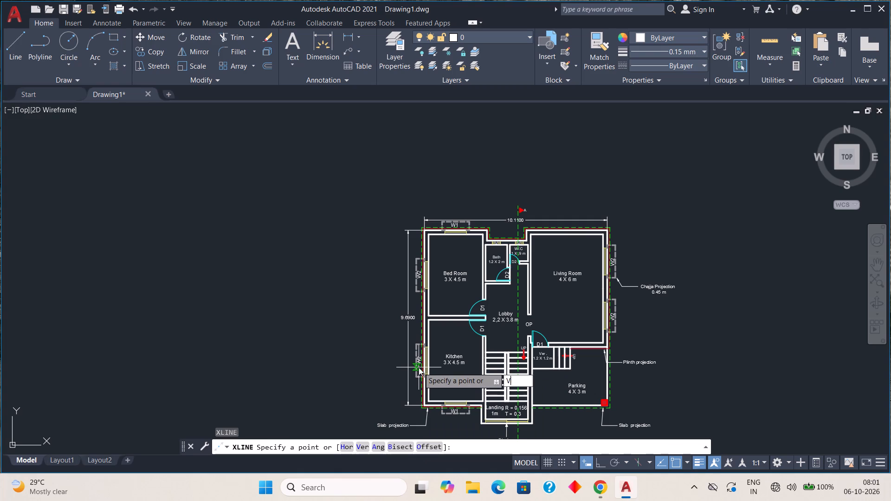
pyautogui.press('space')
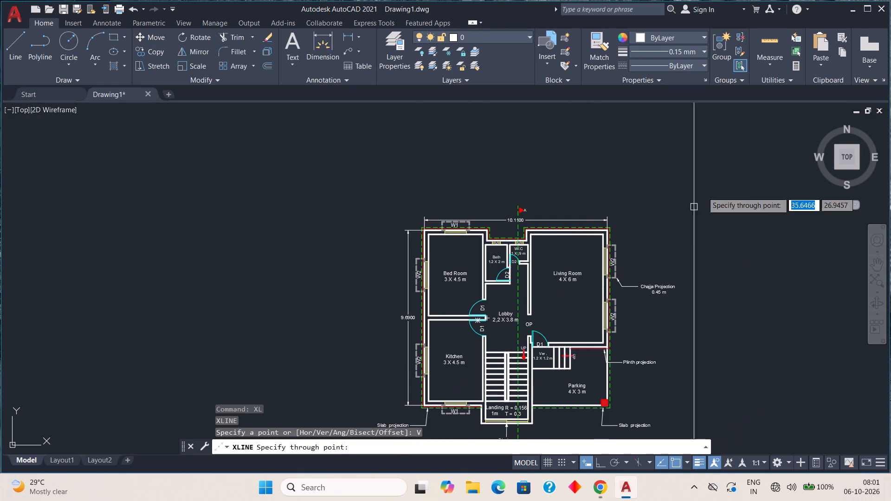
# Set the current object colour to 99,100,102 and the lineweight to 0.30 mm, with Ortho mode turned on.
pyautogui.click(704, 36)
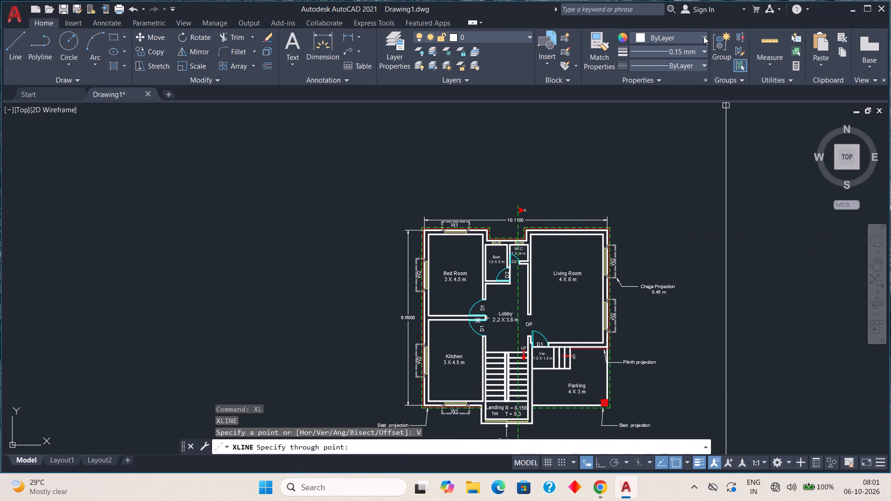
pyautogui.click(636, 96)
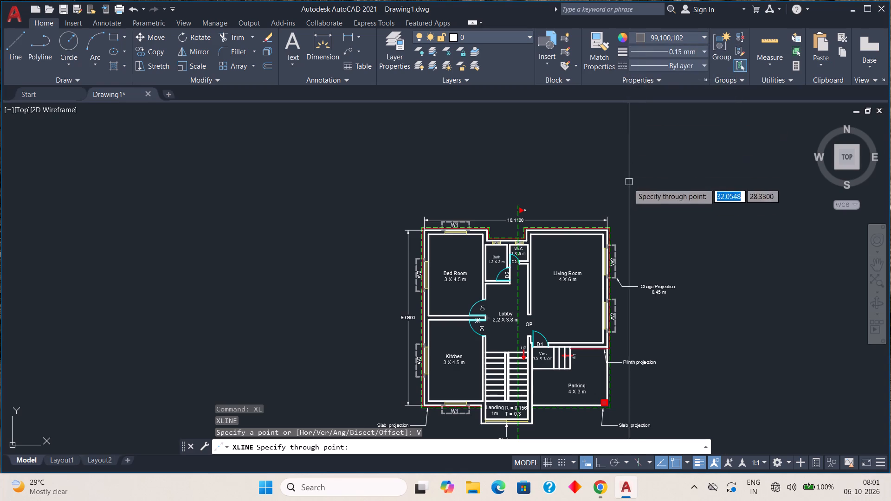
pyautogui.scroll(2, 429, 406)
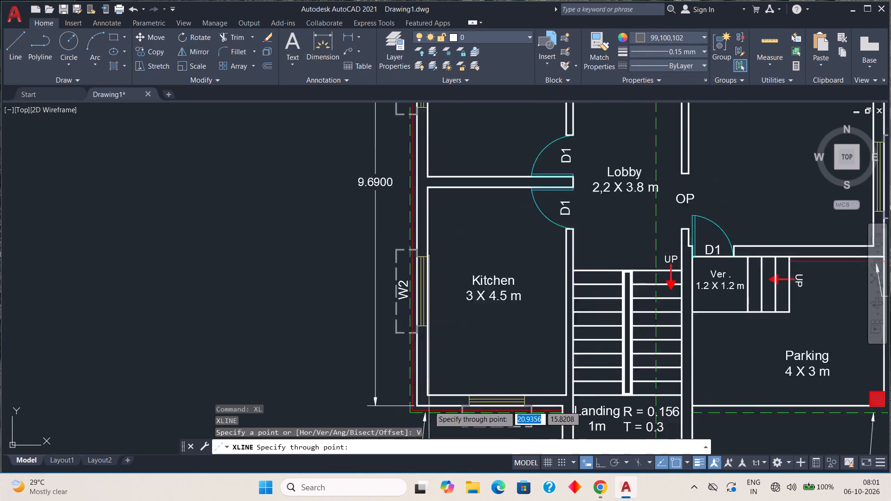
pyautogui.scroll(2, 429, 406)
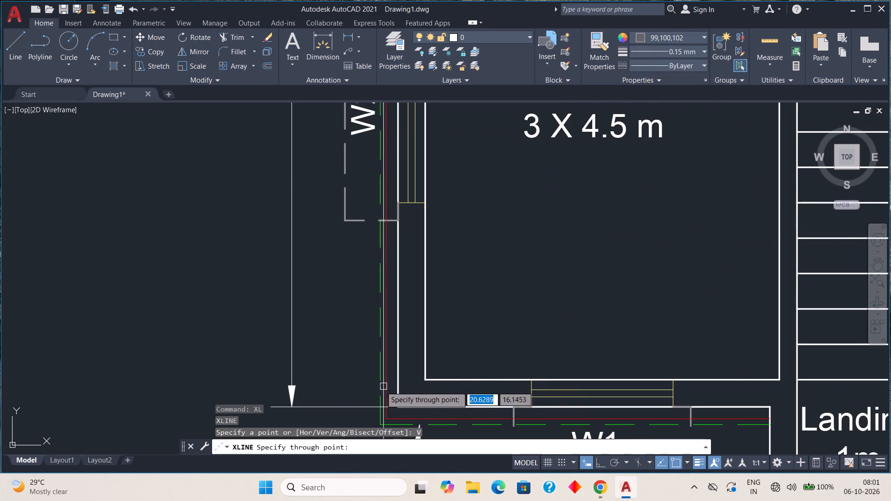
pyautogui.press('Escape')
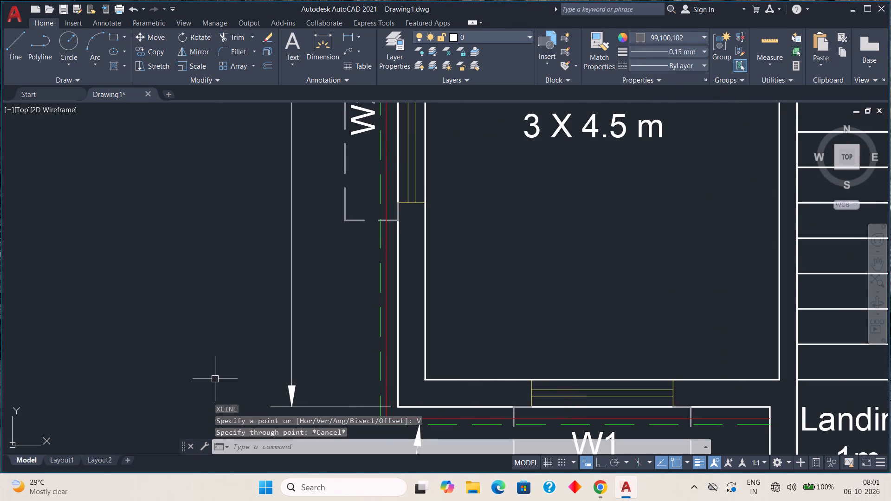
pyautogui.press('Escape')
pyautogui.press('Escape')
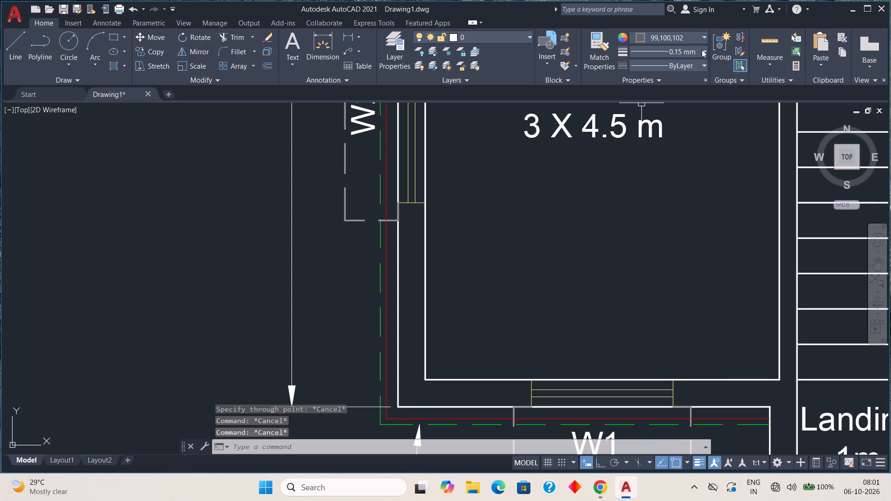
pyautogui.click(702, 49)
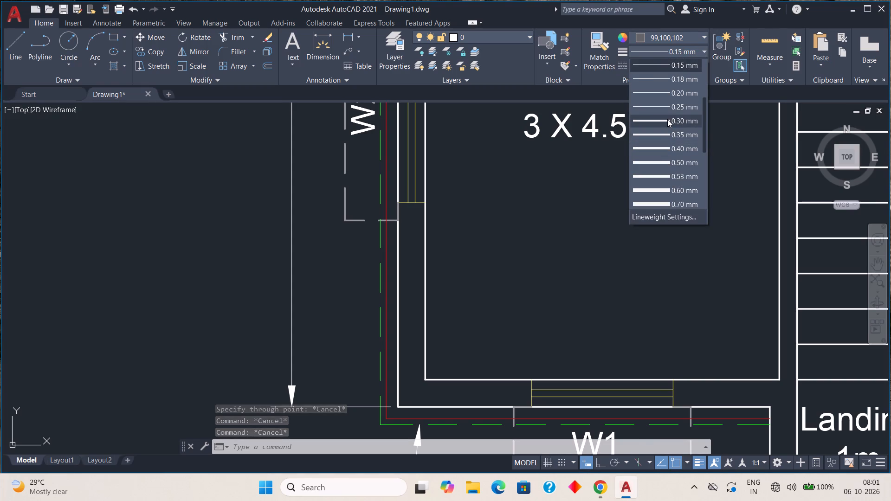
pyautogui.click(667, 119)
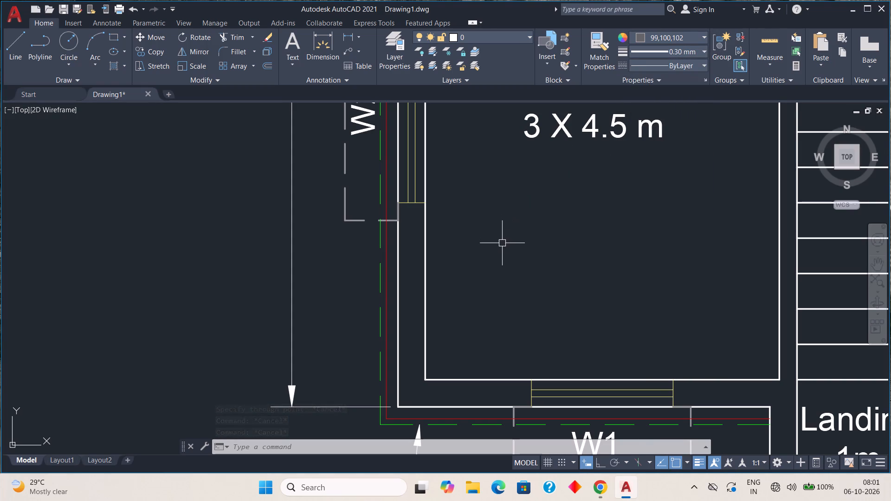
pyautogui.click(598, 461)
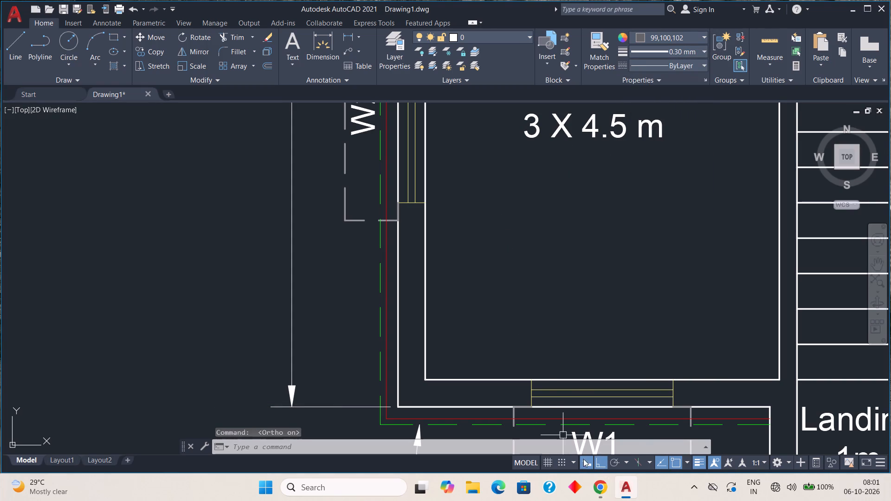
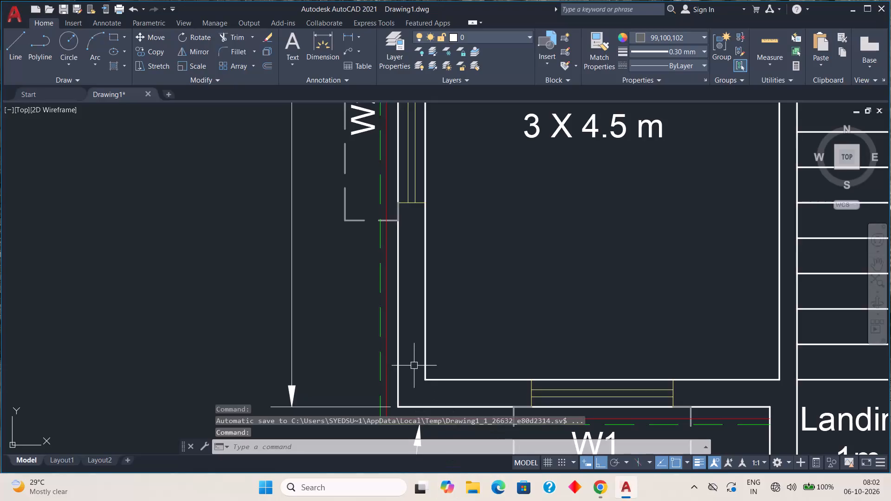
# Set the current object colour to Green and the lineweight to 0.25 mm.
pyautogui.scroll(-1, 413, 367)
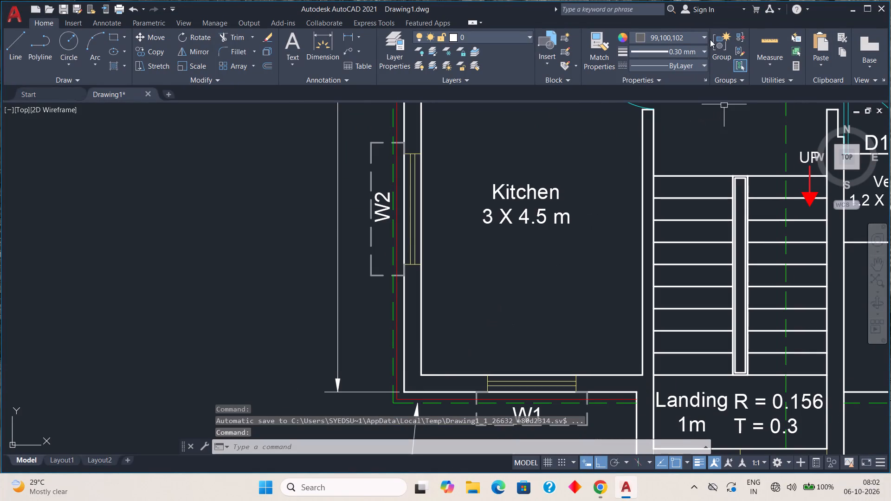
pyautogui.click(706, 36)
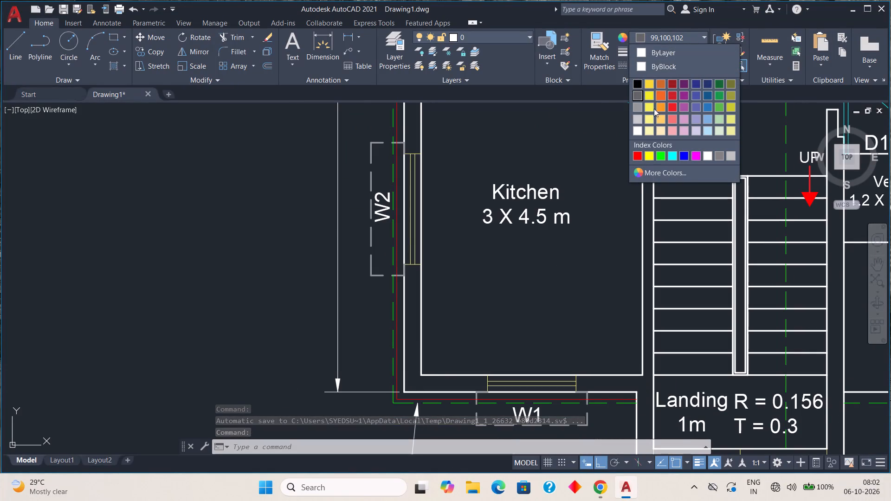
pyautogui.click(665, 154)
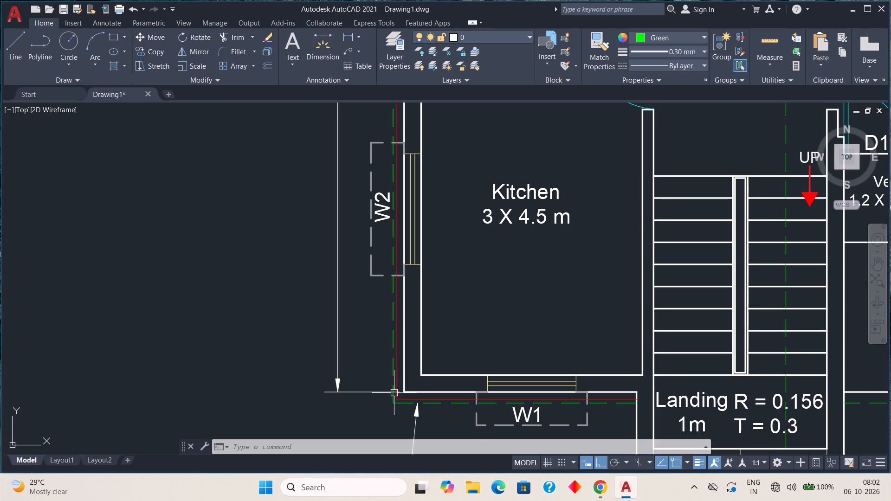
pyautogui.click(705, 49)
pyautogui.scroll(2, 687, 77)
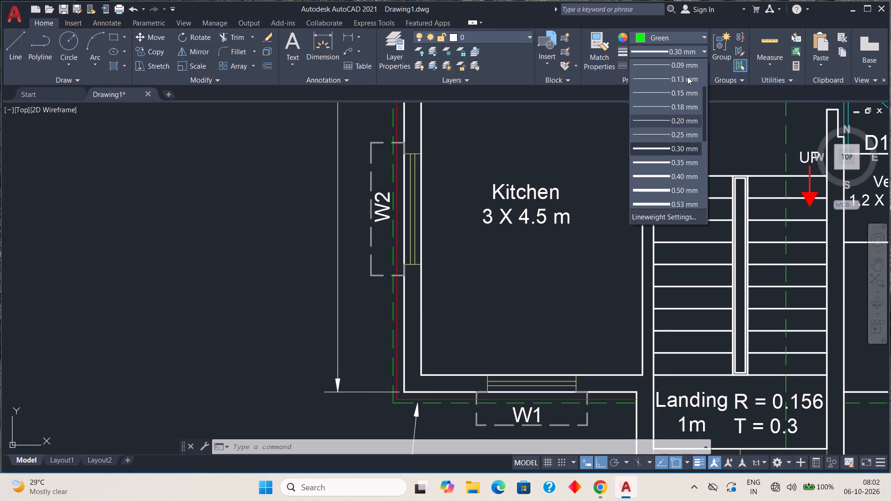
pyautogui.click(660, 135)
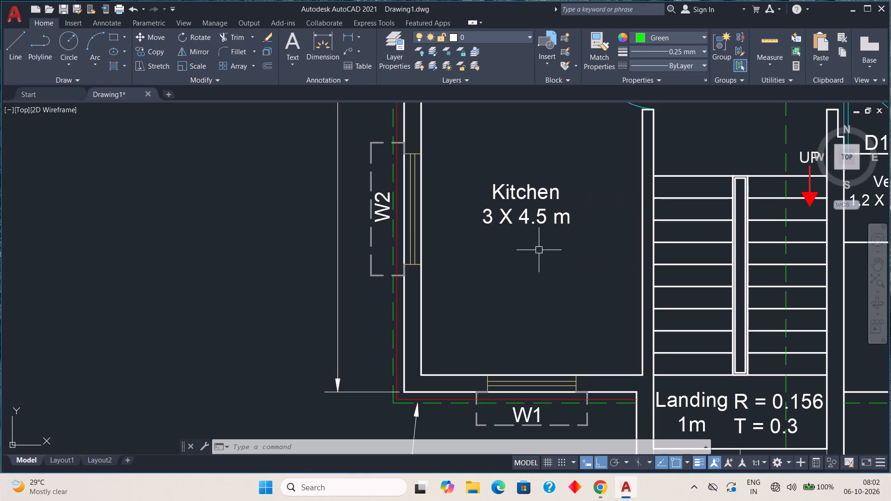
# Draw vertical construction lines (XLINE) through the red plinth line's corner and the outer wall corner beside the Kitchen.
pyautogui.press('x')
pyautogui.press('l')
pyautogui.press('Return')
pyautogui.write('V')
pyautogui.press('space')
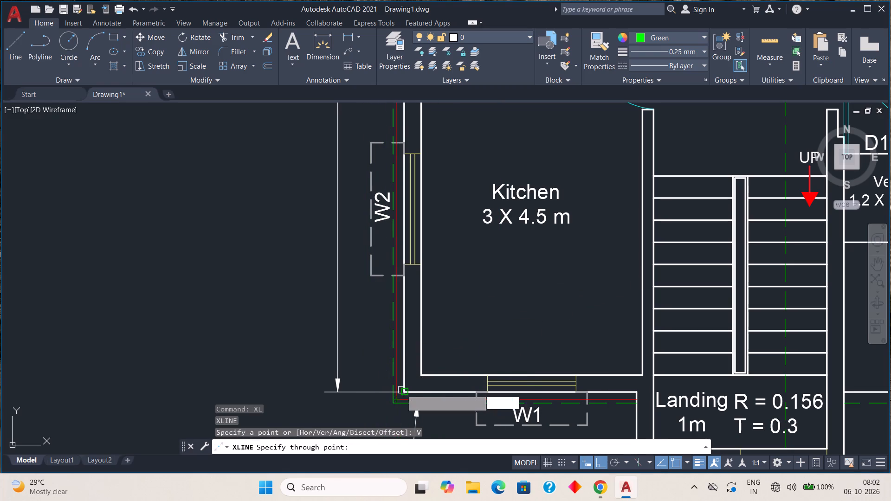
pyautogui.scroll(4, 401, 398)
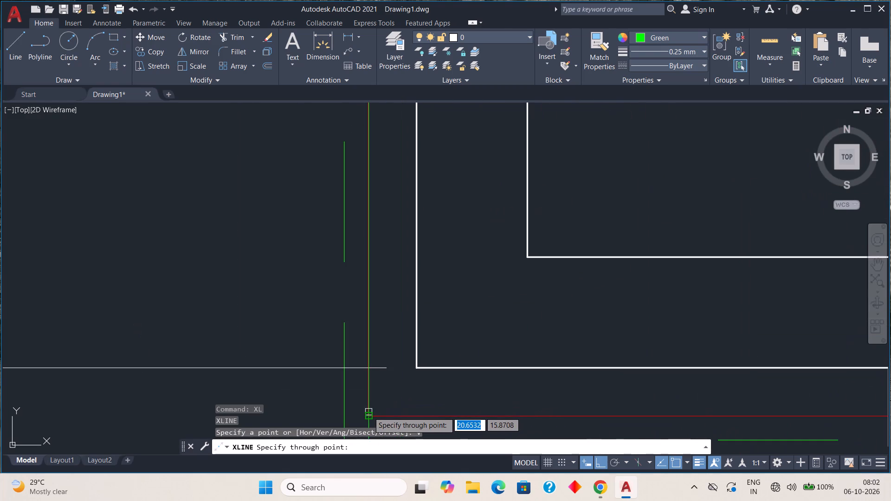
pyautogui.click(366, 417)
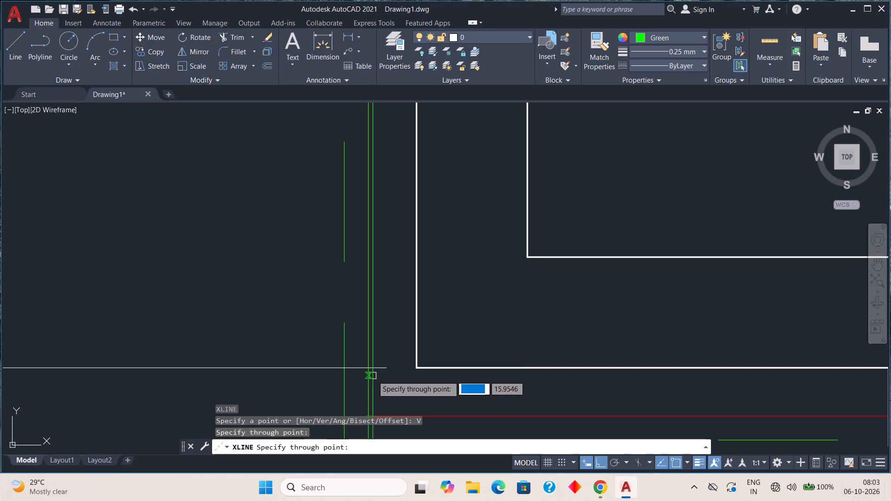
pyautogui.click(368, 367)
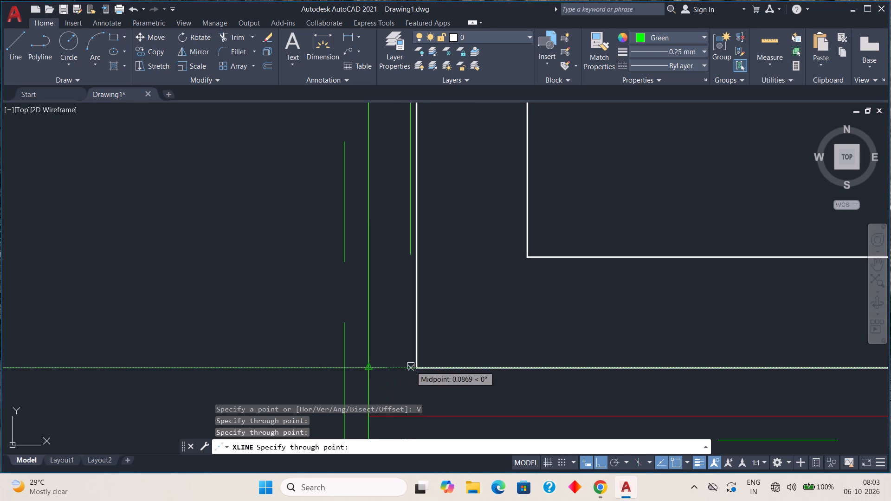
pyautogui.click(417, 366)
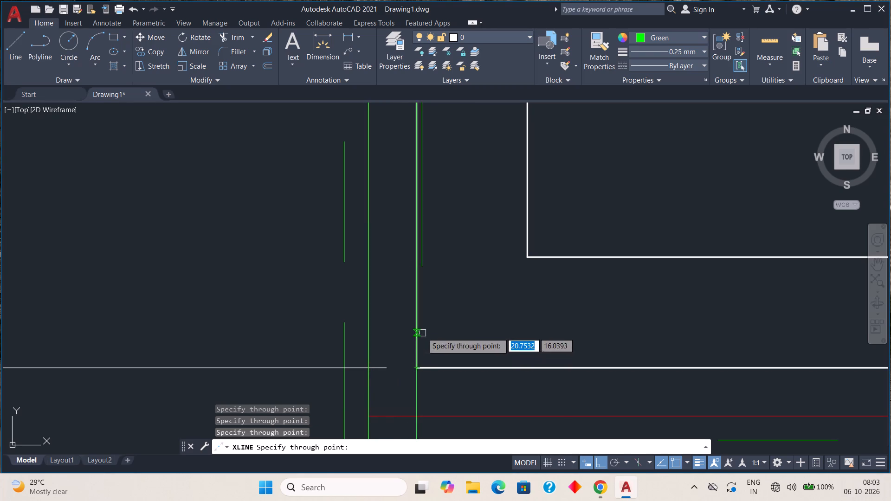
pyautogui.click(417, 309)
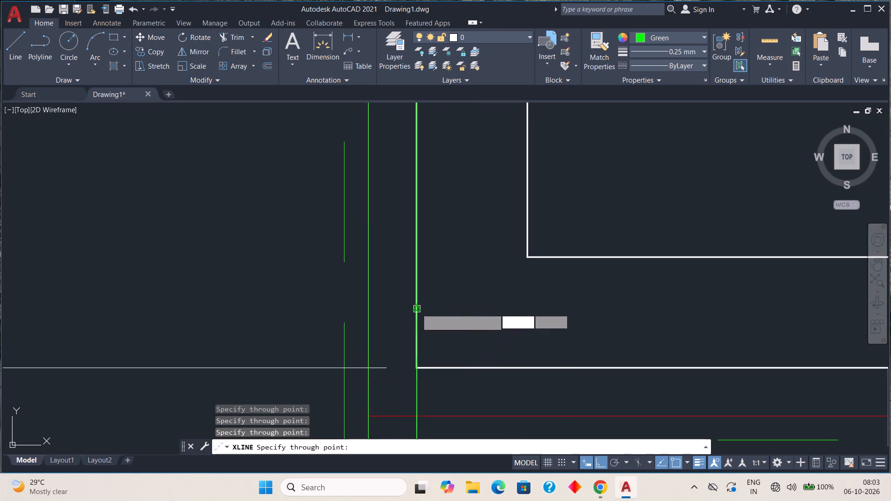
# Add vertical construction lines along both outer side walls of the projecting stair landing, between the Kitchen and Parking.
pyautogui.scroll(-3, 510, 349)
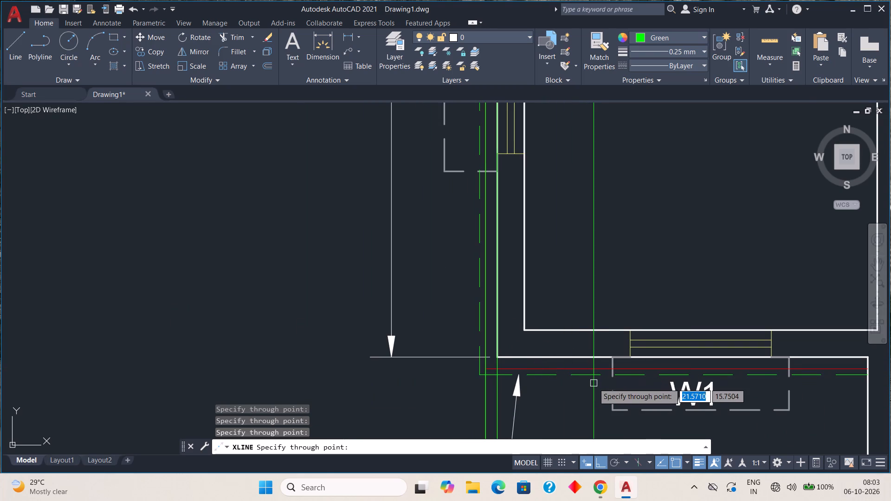
pyautogui.moveTo(593, 383); pyautogui.dragTo(436, 347, button='middle')
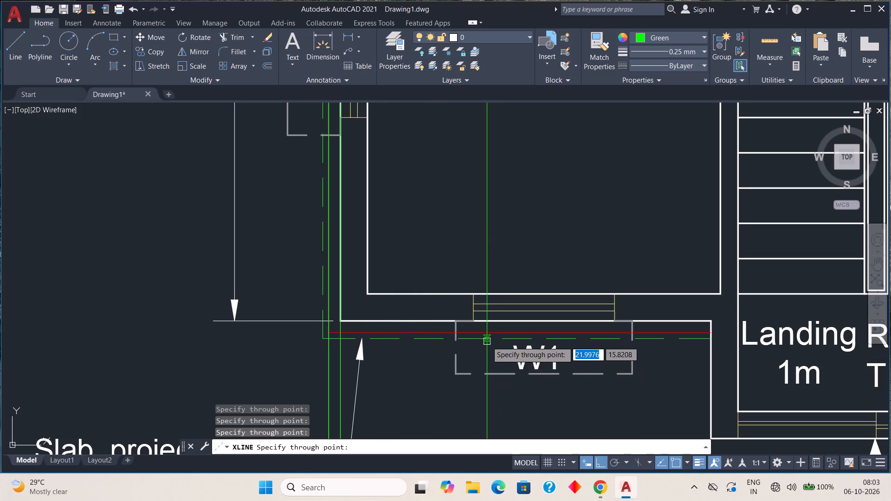
pyautogui.moveTo(486, 341); pyautogui.dragTo(452, 383, button='middle')
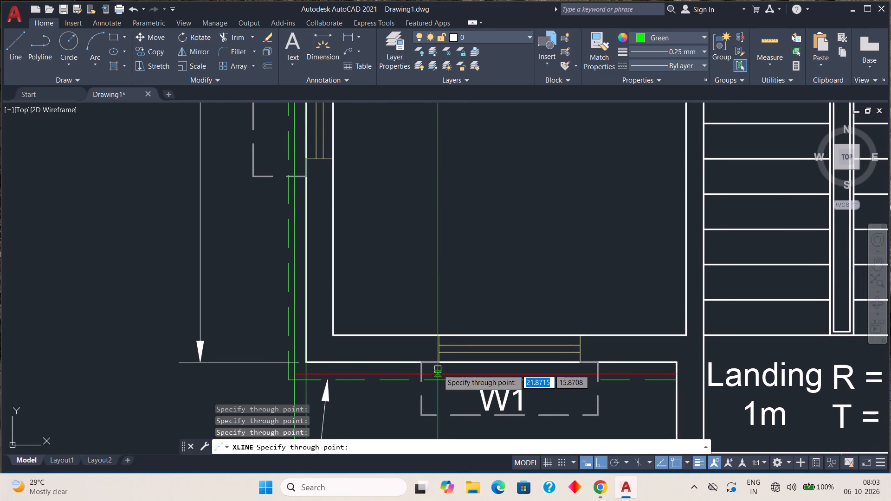
pyautogui.moveTo(430, 378); pyautogui.dragTo(396, 423, button='middle')
pyautogui.moveTo(397, 405); pyautogui.dragTo(398, 383, button='middle')
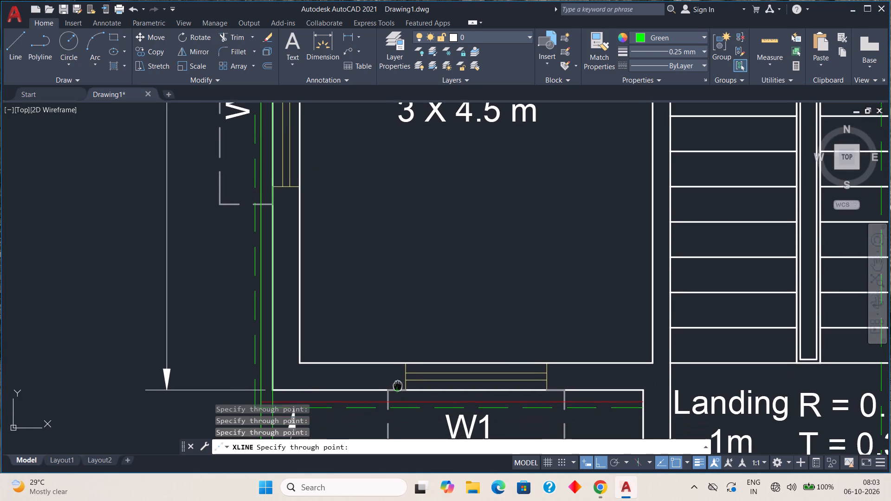
pyautogui.moveTo(398, 383); pyautogui.dragTo(398, 370, button='middle')
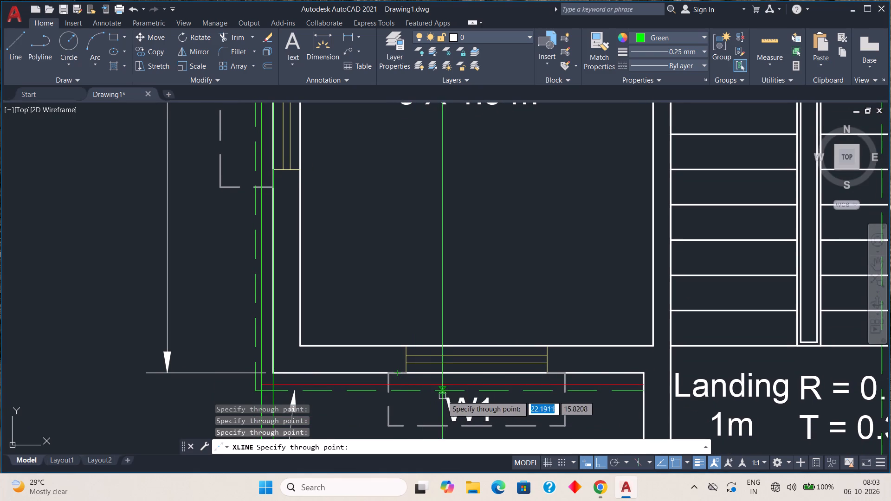
pyautogui.moveTo(433, 370); pyautogui.dragTo(345, 244, button='middle')
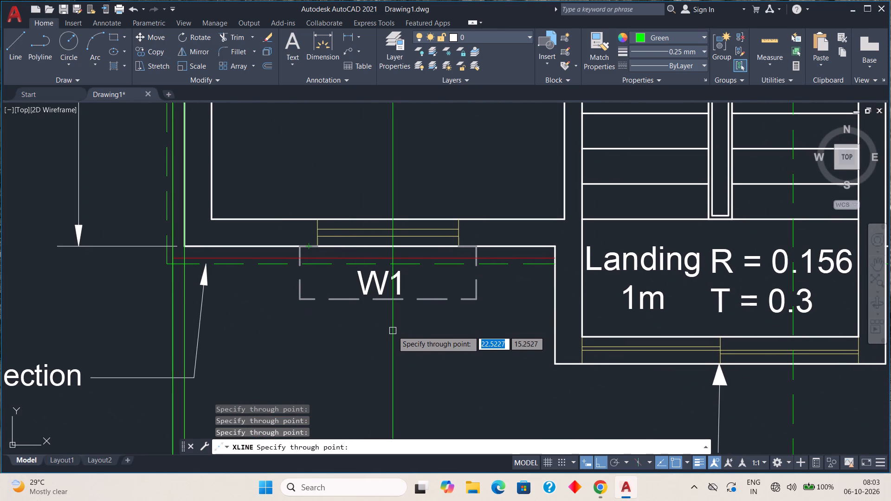
pyautogui.click(555, 361)
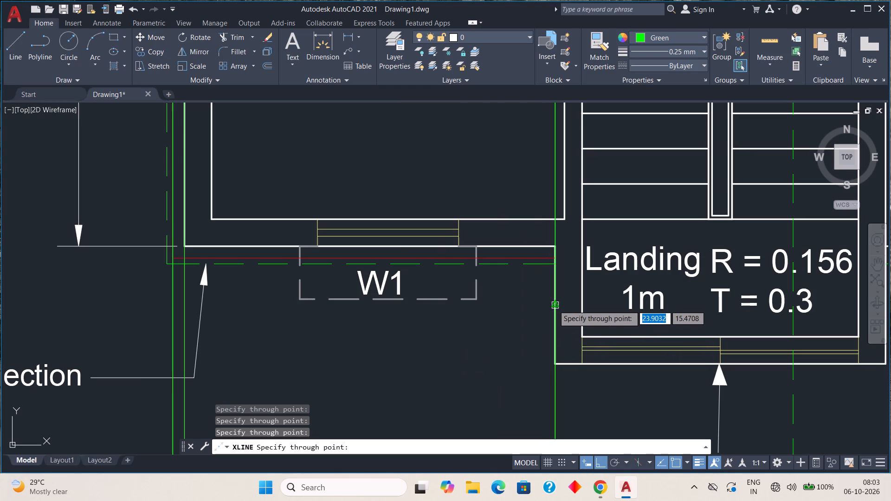
pyautogui.click(554, 305)
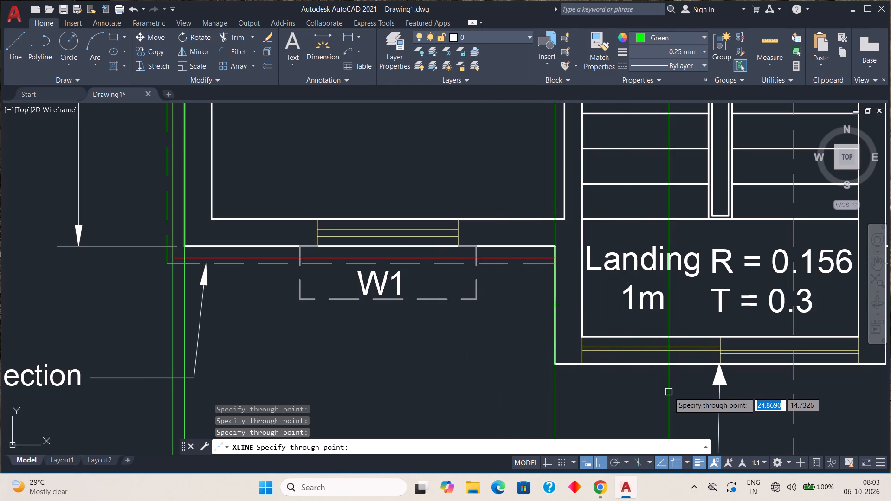
pyautogui.scroll(-1, 669, 390)
pyautogui.moveTo(672, 385); pyautogui.dragTo(528, 389, button='middle')
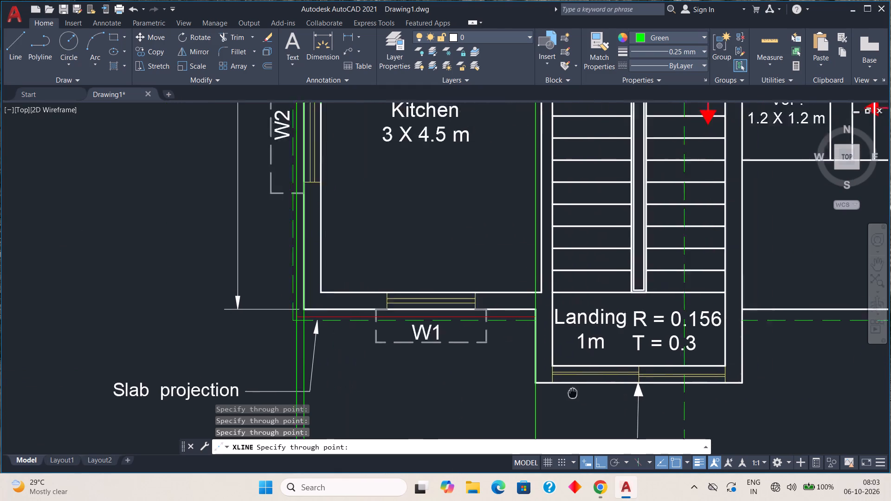
pyautogui.moveTo(528, 389); pyautogui.dragTo(434, 386, button='middle')
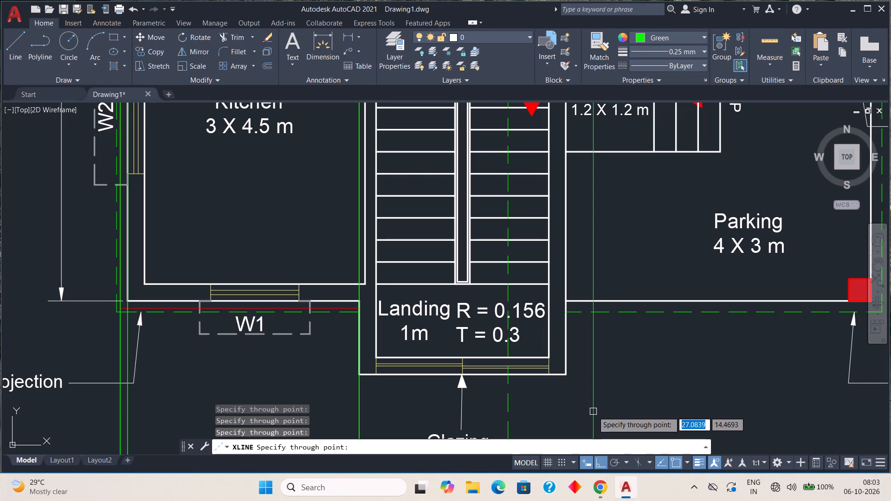
pyautogui.click(568, 372)
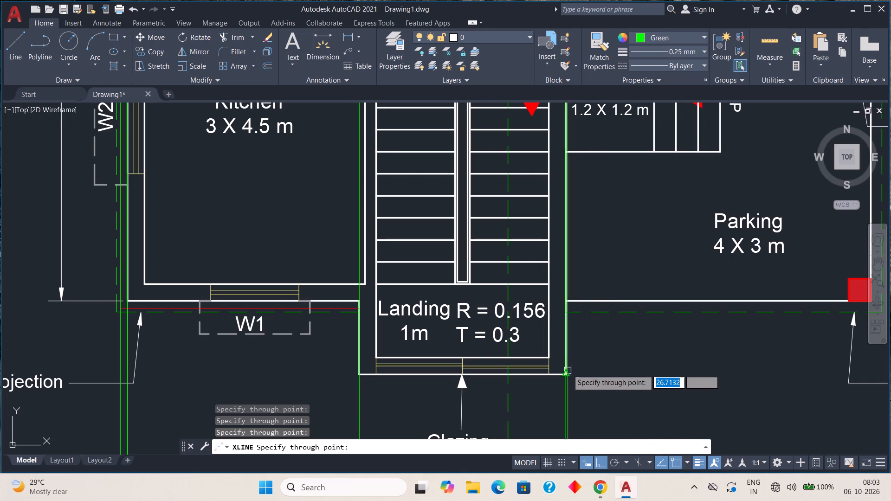
pyautogui.click(566, 326)
# Add vertical construction lines through the Living Room's outer wall corner and the red plinth projection corner beside it, ending the XLINE command.
pyautogui.scroll(-1, 604, 361)
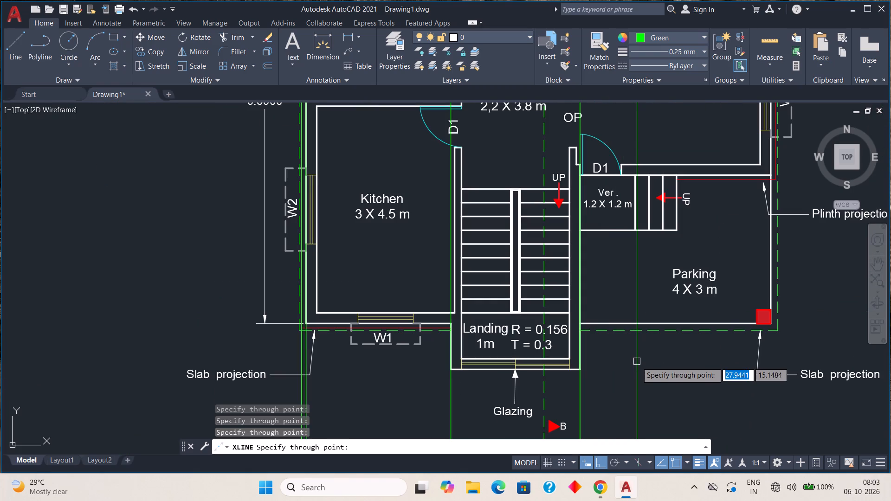
pyautogui.scroll(-1, 673, 370)
pyautogui.moveTo(674, 369); pyautogui.dragTo(499, 386, button='middle')
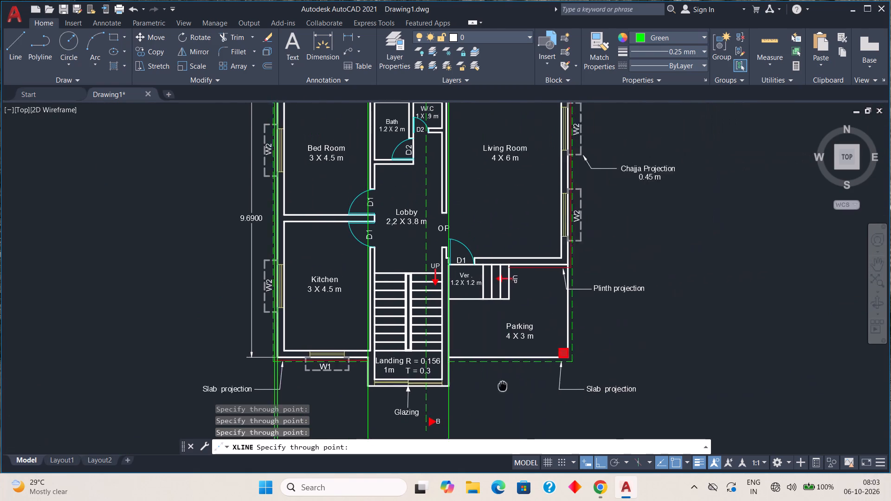
pyautogui.moveTo(499, 386); pyautogui.dragTo(439, 392, button='middle')
pyautogui.moveTo(498, 367); pyautogui.dragTo(422, 417, button='middle')
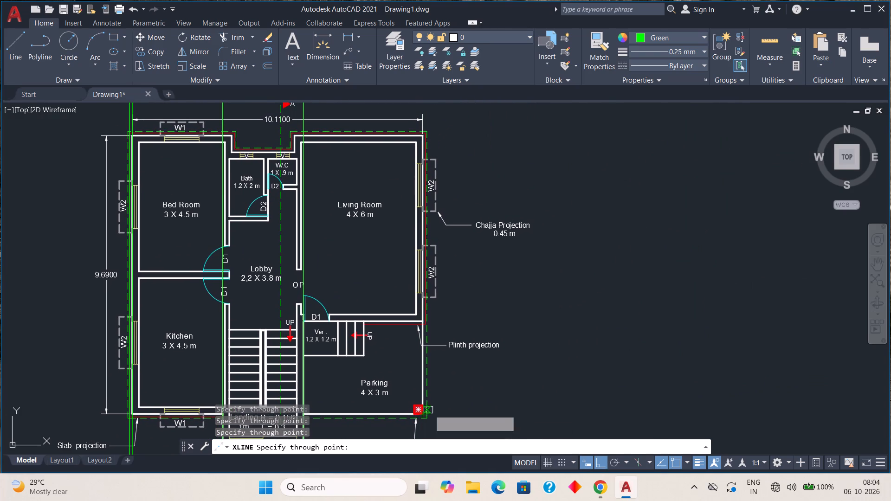
pyautogui.moveTo(459, 378); pyautogui.dragTo(433, 406, button='middle')
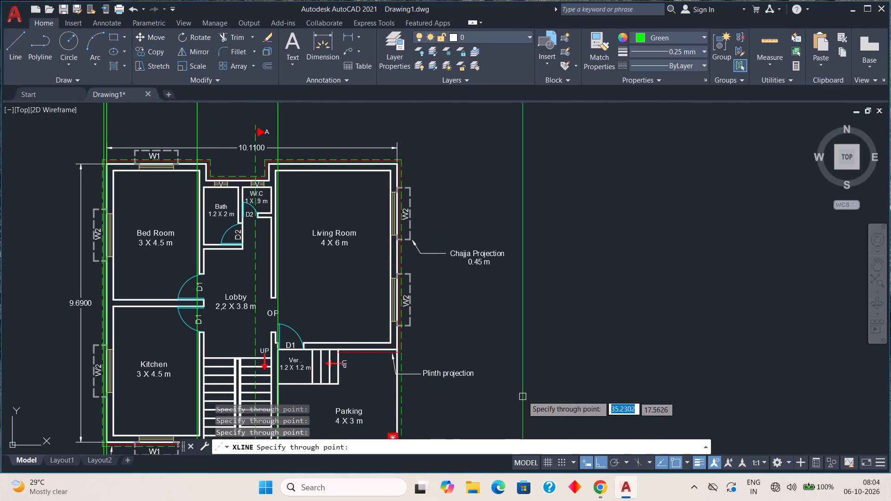
pyautogui.moveTo(425, 384); pyautogui.dragTo(446, 361, button='middle')
pyautogui.scroll(2, 428, 339)
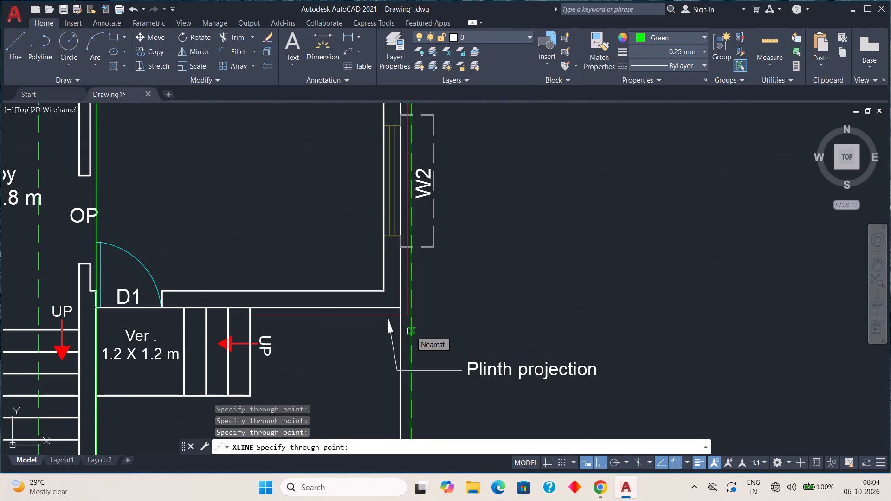
pyautogui.moveTo(411, 328); pyautogui.dragTo(390, 368, button='middle')
pyautogui.scroll(3, 383, 340)
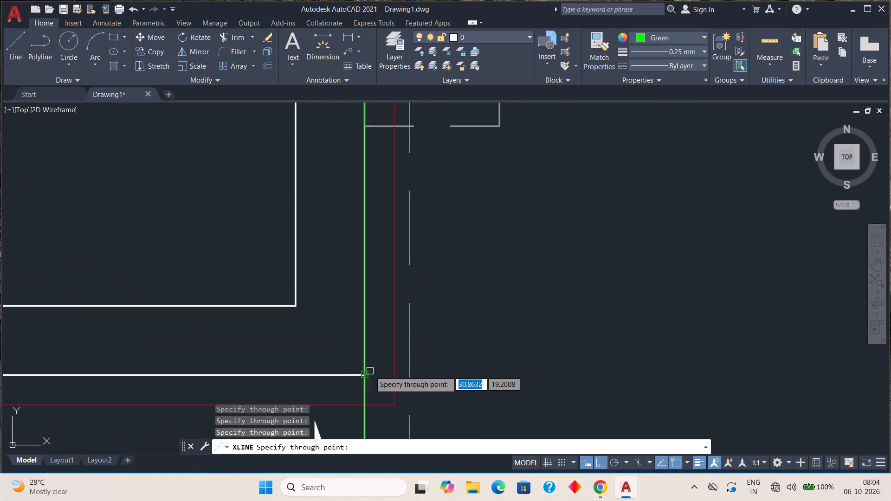
pyautogui.click(366, 374)
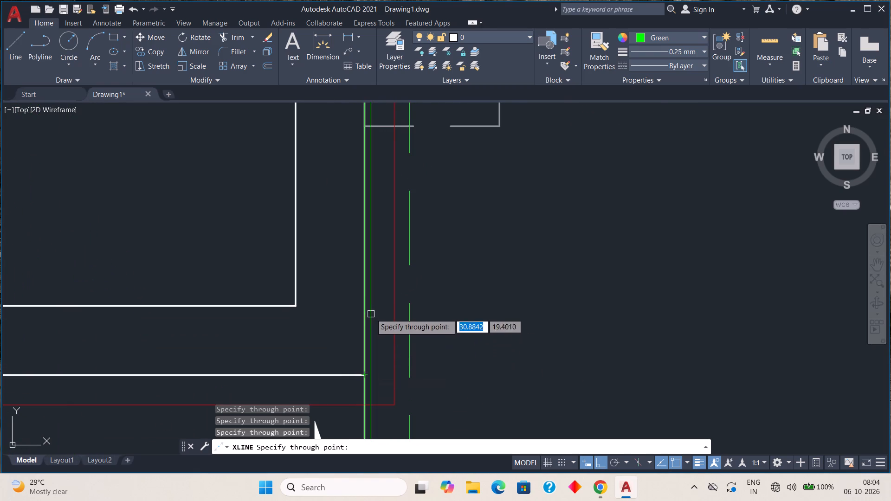
pyautogui.click(363, 291)
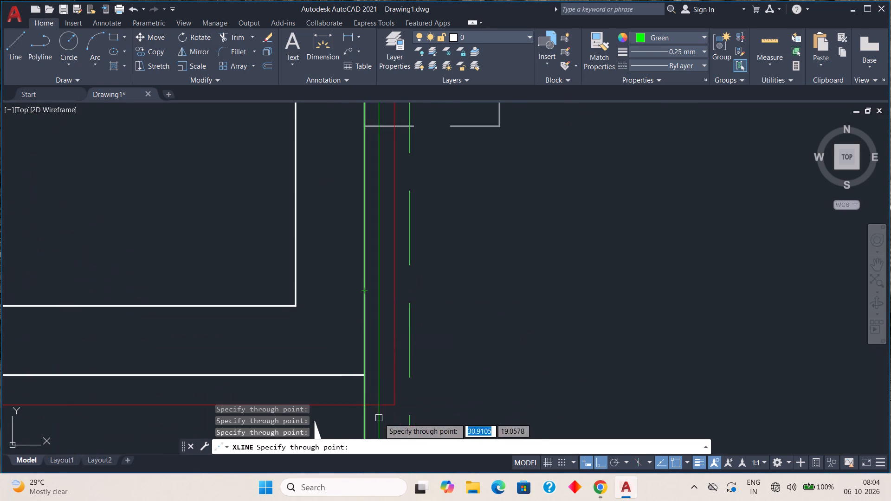
pyautogui.click(395, 402)
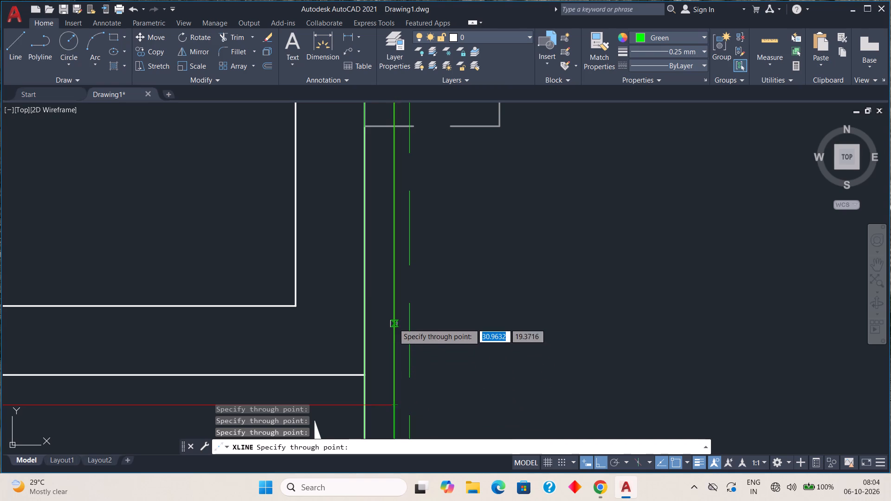
pyautogui.click(393, 321)
pyautogui.scroll(-2, 538, 379)
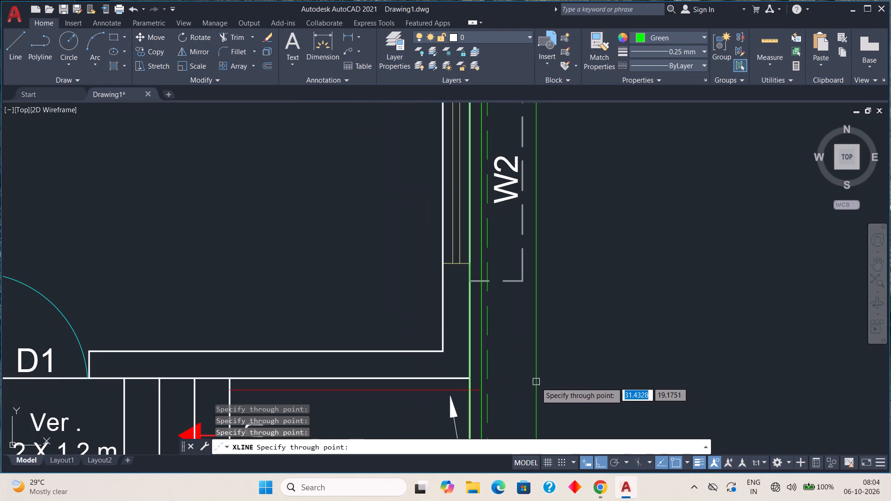
pyautogui.press('Escape')
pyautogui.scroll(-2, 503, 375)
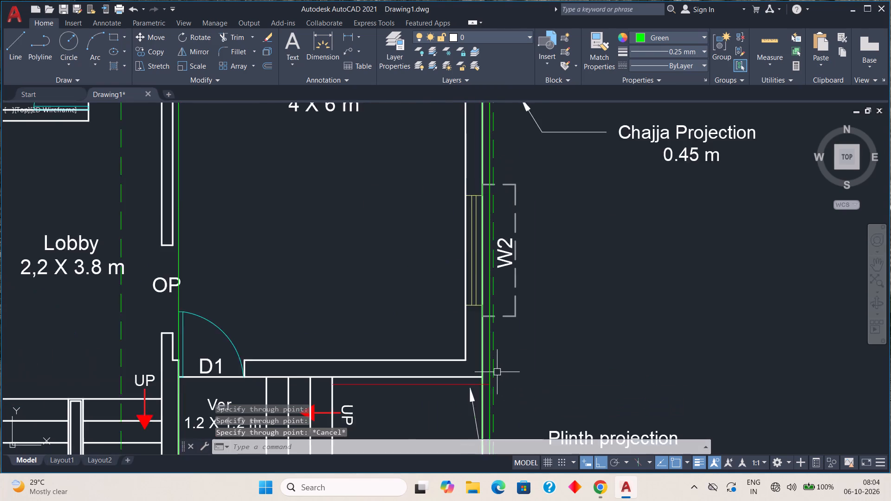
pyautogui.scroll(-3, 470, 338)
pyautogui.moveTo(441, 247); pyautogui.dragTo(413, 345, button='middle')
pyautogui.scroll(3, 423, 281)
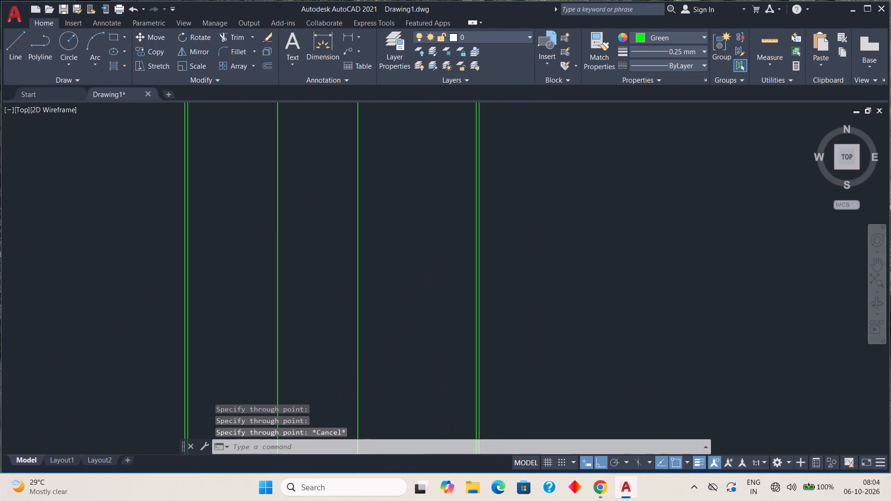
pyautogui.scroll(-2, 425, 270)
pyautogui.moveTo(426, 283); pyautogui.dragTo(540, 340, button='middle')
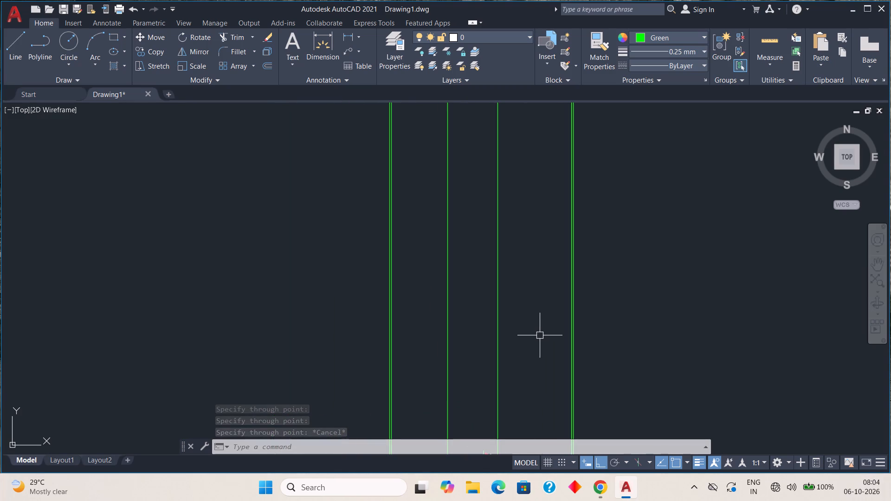
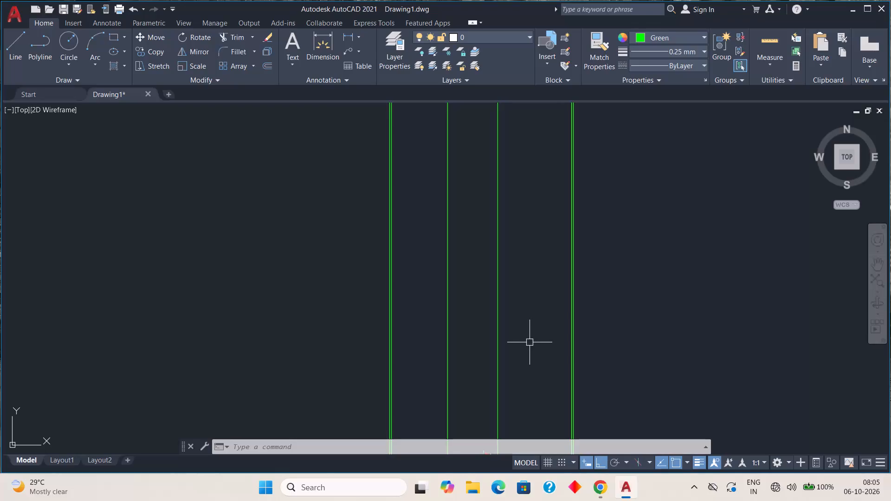
# Erase the six green vertical construction lines running through the floor plan.
pyautogui.scroll(-1, 556, 287)
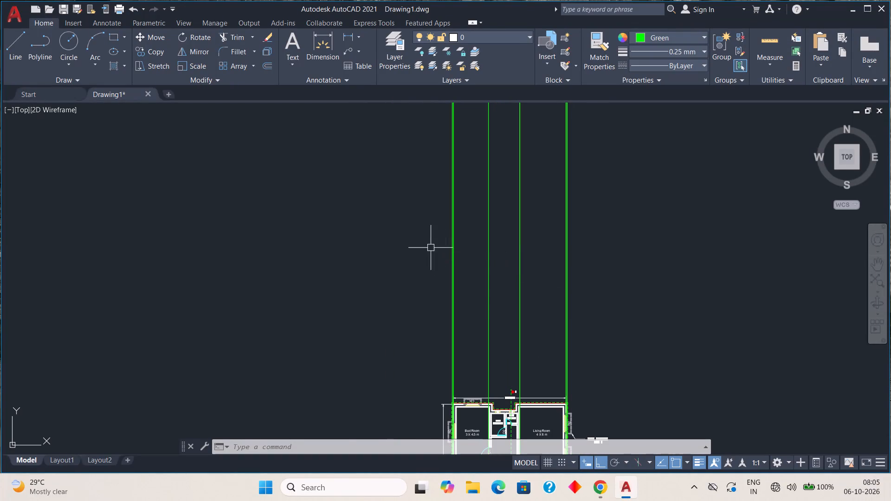
pyautogui.click(387, 241)
pyautogui.click(691, 330)
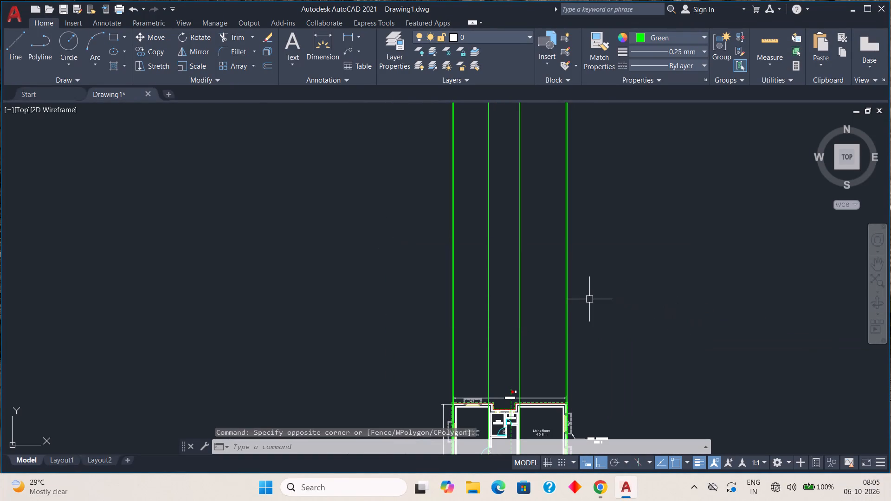
pyautogui.scroll(3, 578, 297)
pyautogui.click(534, 305)
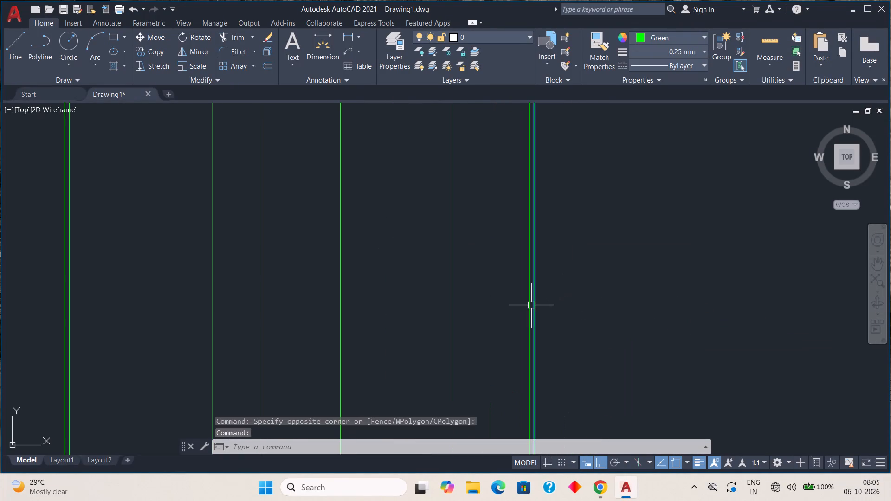
pyautogui.click(531, 305)
pyautogui.scroll(3, 549, 315)
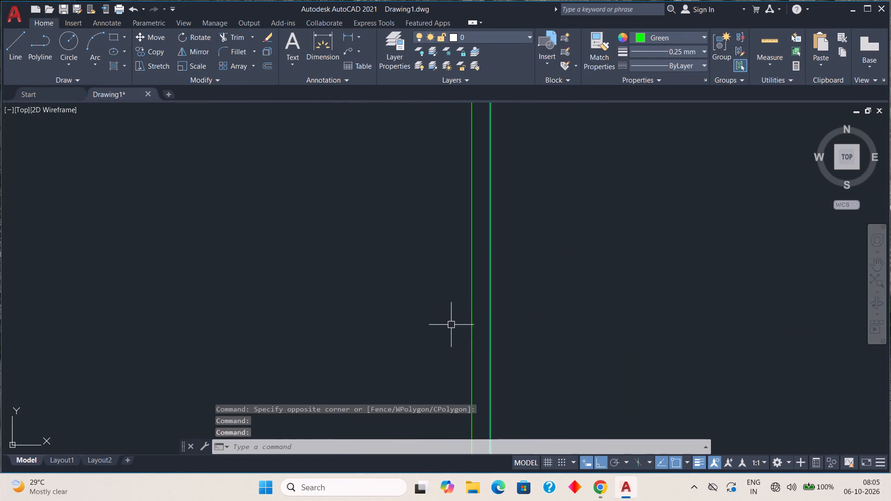
pyautogui.click(471, 318)
pyautogui.scroll(-3, 423, 303)
pyautogui.moveTo(397, 304); pyautogui.dragTo(560, 330, button='middle')
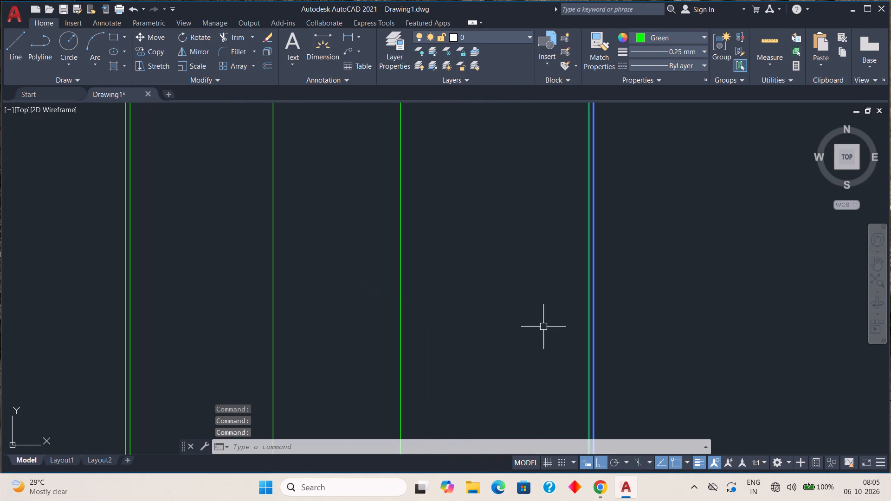
pyautogui.click(404, 301)
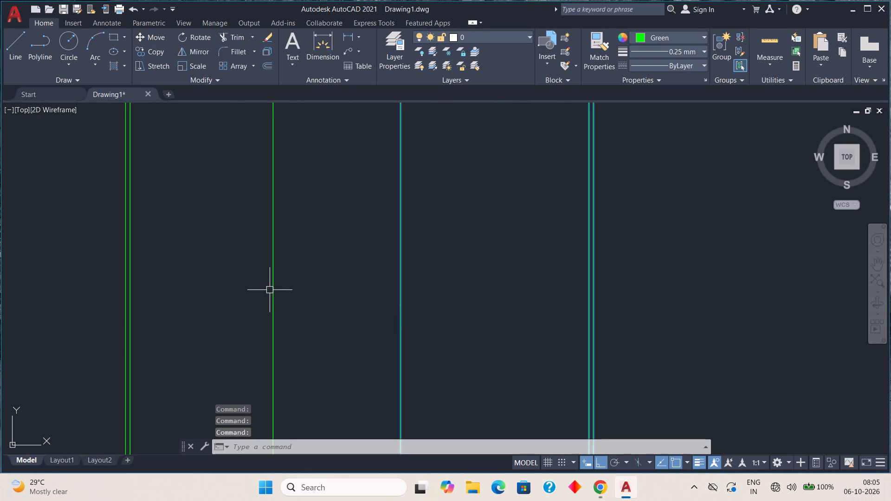
pyautogui.click(273, 288)
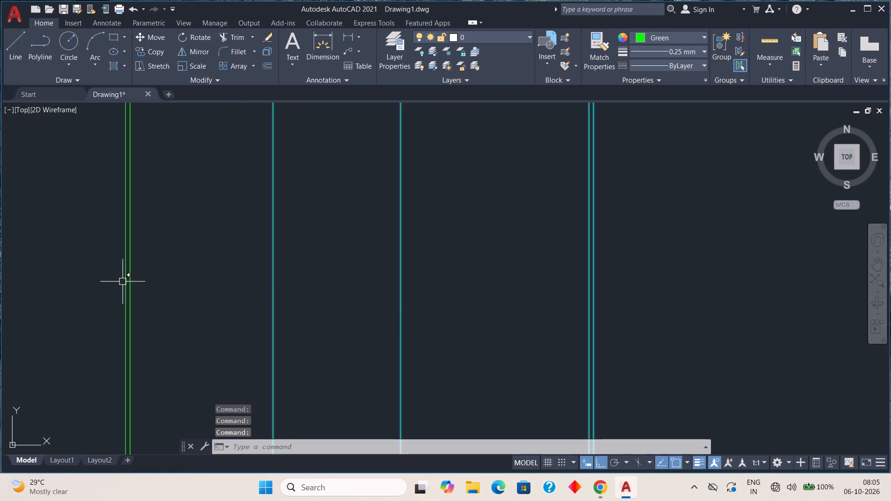
pyautogui.click(123, 282)
pyautogui.click(130, 278)
pyautogui.press('Delete')
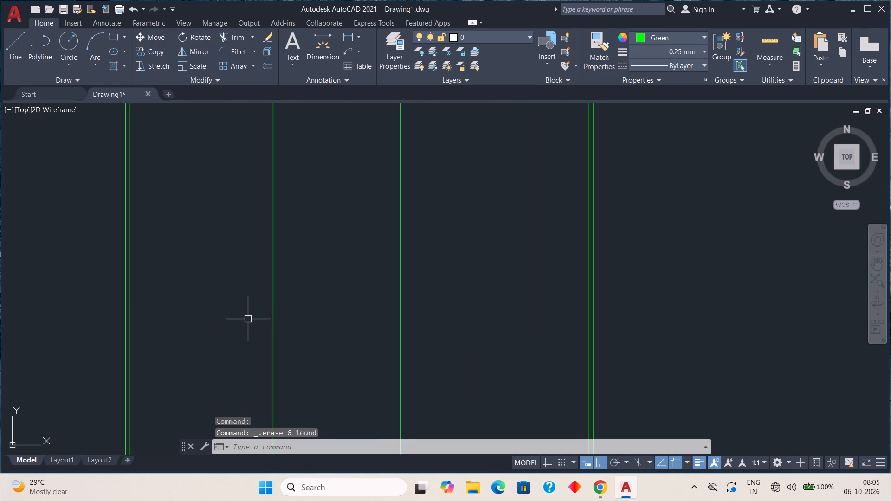
# Erase the duplicate set of six green vertical construction lines still standing above the floor plan.
pyautogui.click(106, 286)
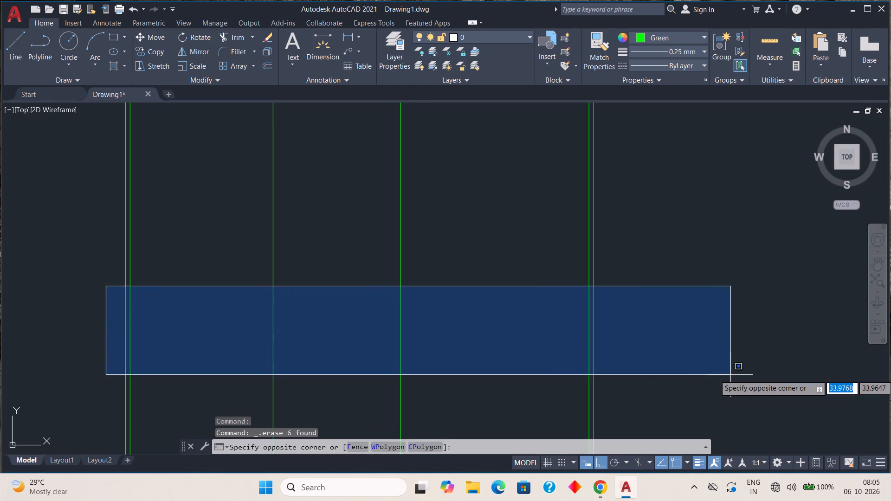
pyautogui.click(730, 375)
pyautogui.scroll(-5, 232, 244)
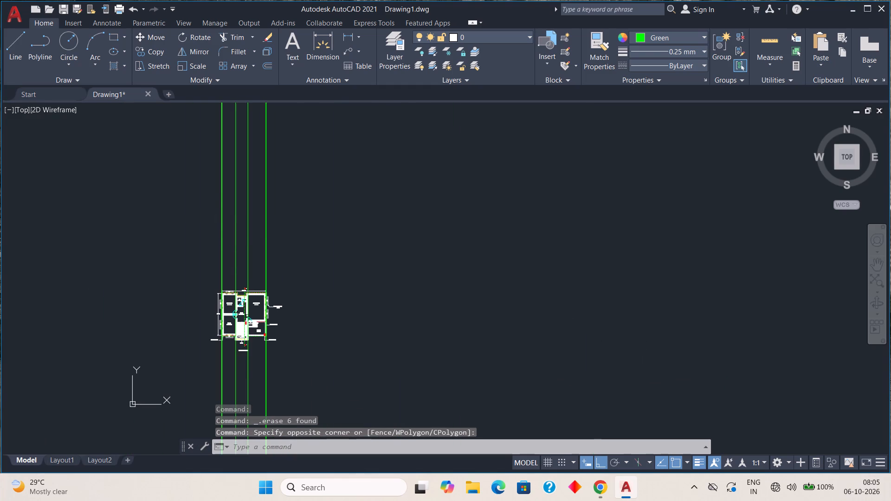
pyautogui.click(211, 218)
pyautogui.click(286, 247)
pyautogui.scroll(4, 270, 246)
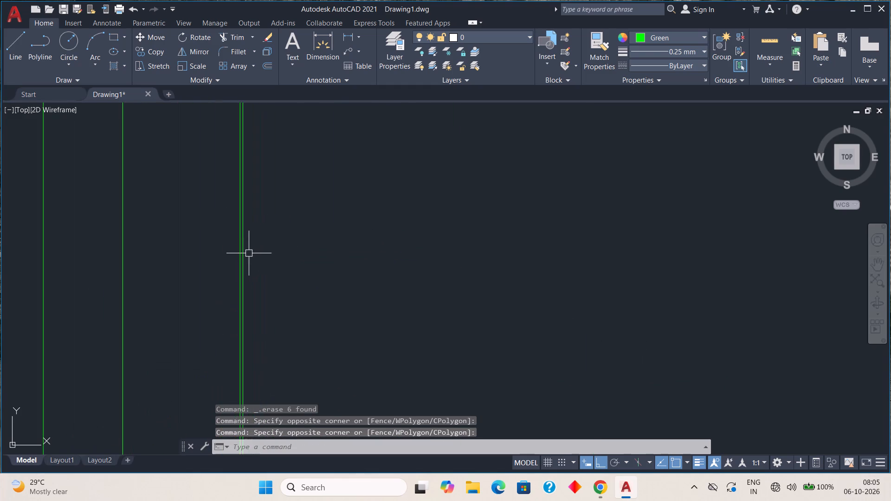
pyautogui.scroll(5, 245, 258)
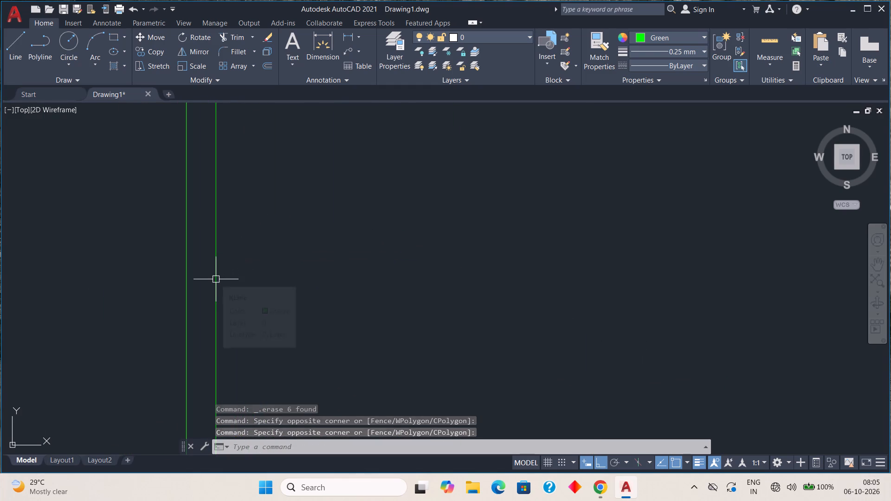
pyautogui.press('Escape')
pyautogui.press('Escape')
pyautogui.press('Escape')
pyautogui.press('Escape')
pyautogui.click(216, 279)
pyautogui.click(187, 283)
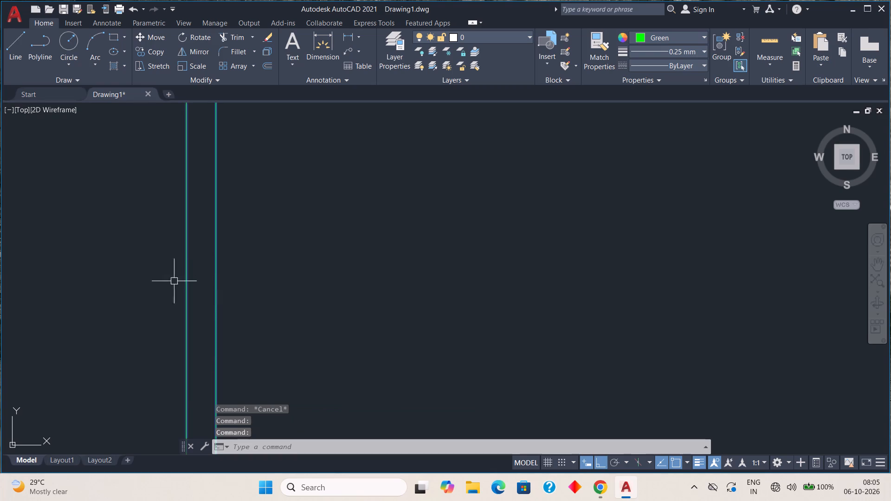
pyautogui.scroll(-3, 152, 279)
pyautogui.moveTo(177, 295); pyautogui.dragTo(400, 358, button='middle')
pyautogui.click(85, 295)
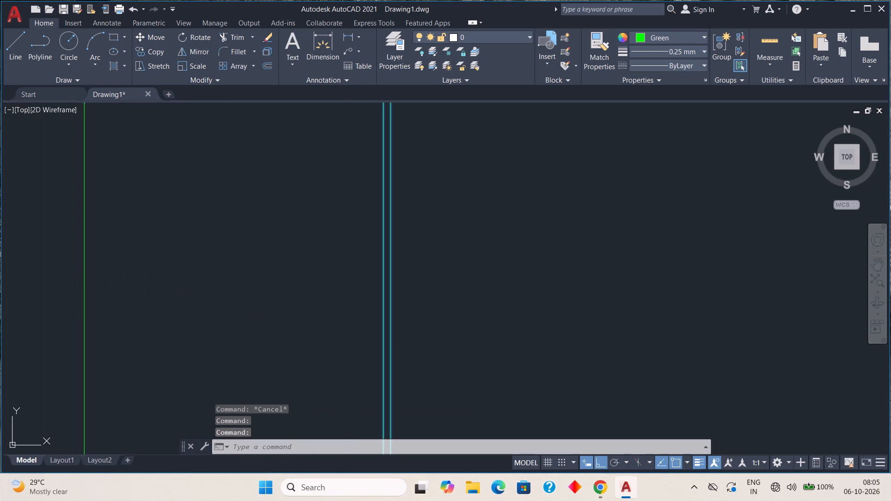
pyautogui.moveTo(193, 318); pyautogui.dragTo(646, 376, button='middle')
pyautogui.click(332, 323)
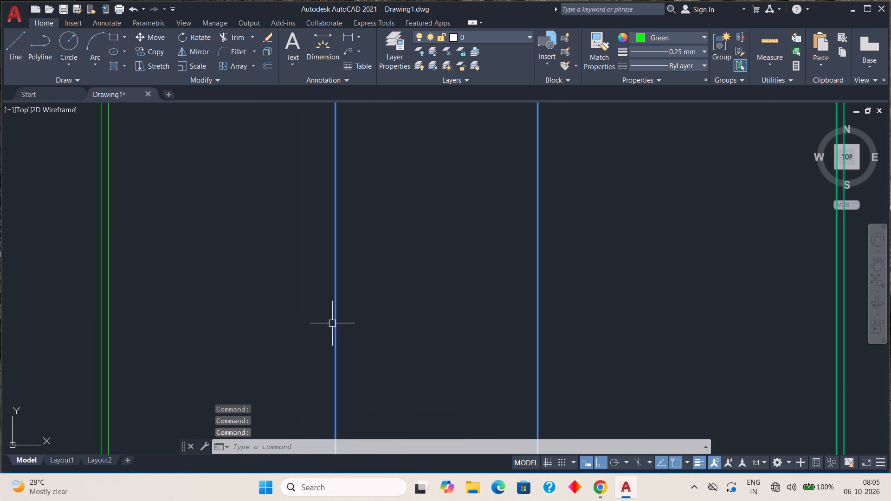
pyautogui.click(110, 279)
pyautogui.click(102, 279)
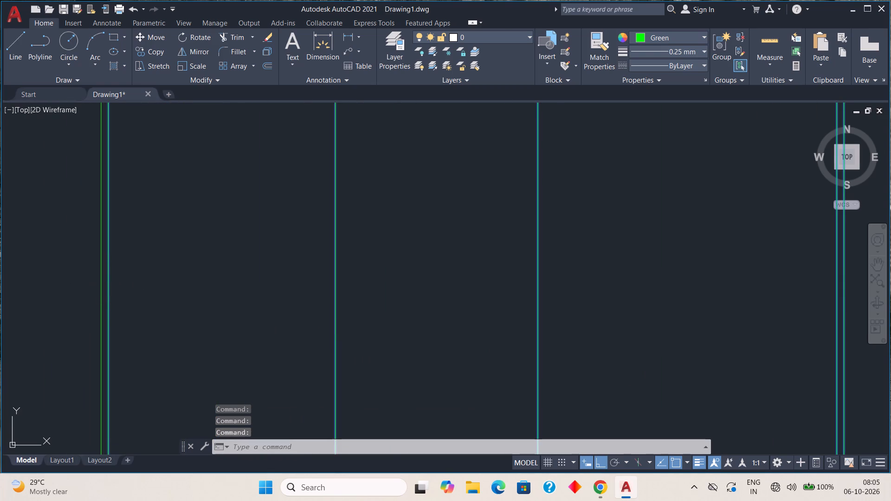
pyautogui.press('Delete')
# Draw vertical construction lines (XLINE) through the red plinth line's corner and the outer wall corner beside the Kitchen.
pyautogui.scroll(-4, 95, 332)
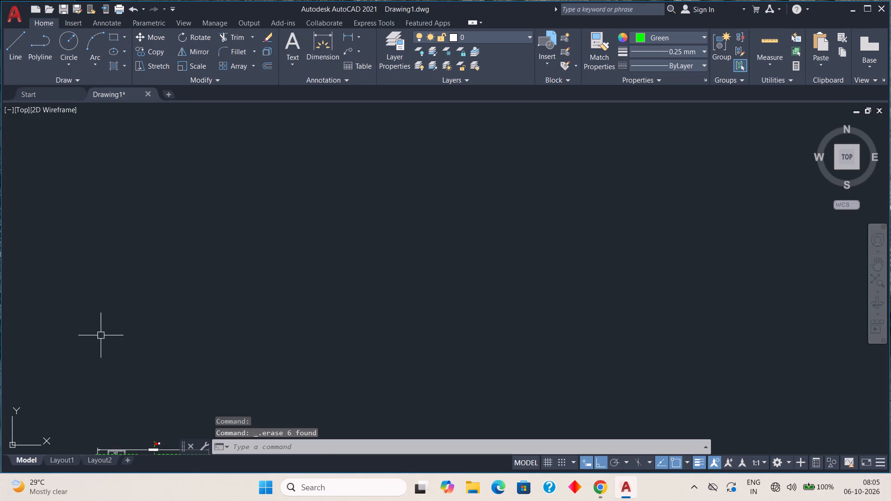
pyautogui.scroll(-6, 111, 347)
pyautogui.scroll(6, 273, 366)
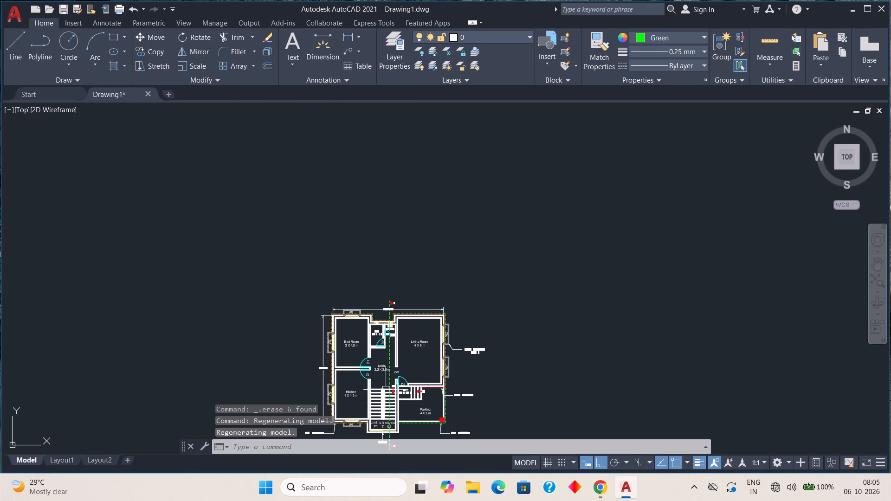
pyautogui.moveTo(387, 387); pyautogui.dragTo(399, 297, button='middle')
pyautogui.scroll(4, 396, 295)
pyautogui.scroll(-2, 389, 306)
pyautogui.moveTo(369, 335); pyautogui.dragTo(407, 268, button='middle')
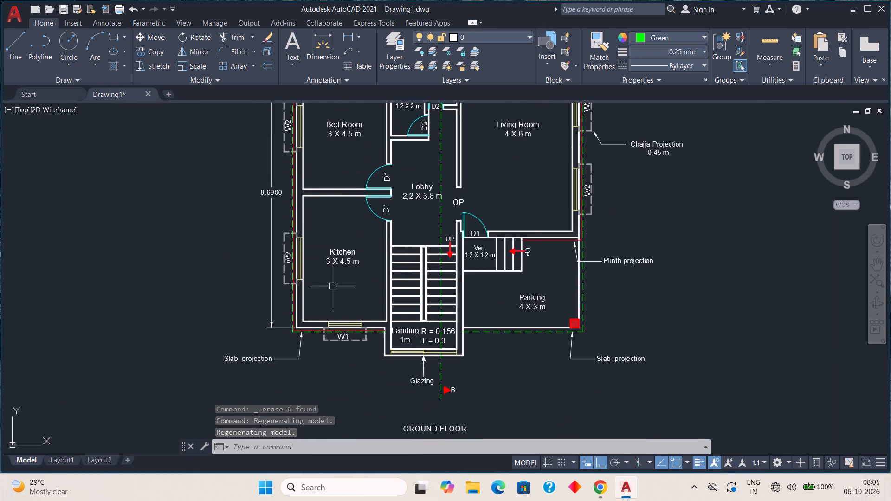
pyautogui.scroll(3, 312, 298)
pyautogui.moveTo(289, 354); pyautogui.dragTo(407, 179, button='middle')
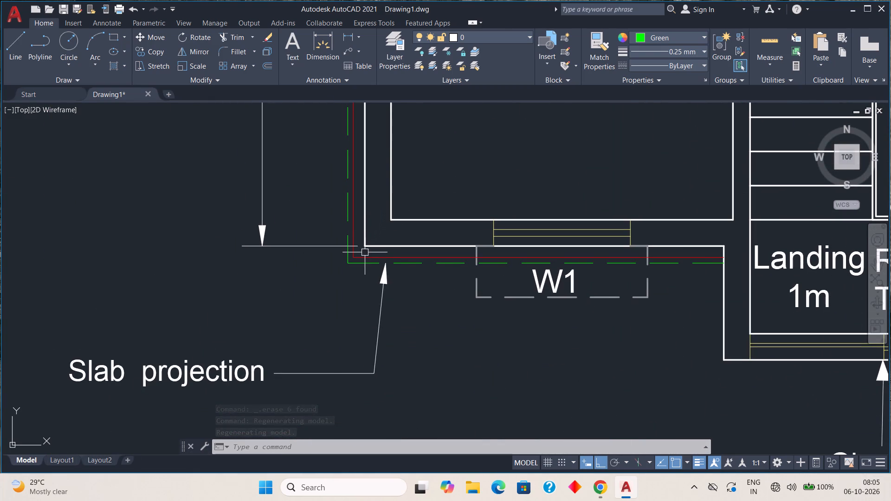
pyautogui.press('x')
pyautogui.press('l')
pyautogui.press('space')
pyautogui.write('V')
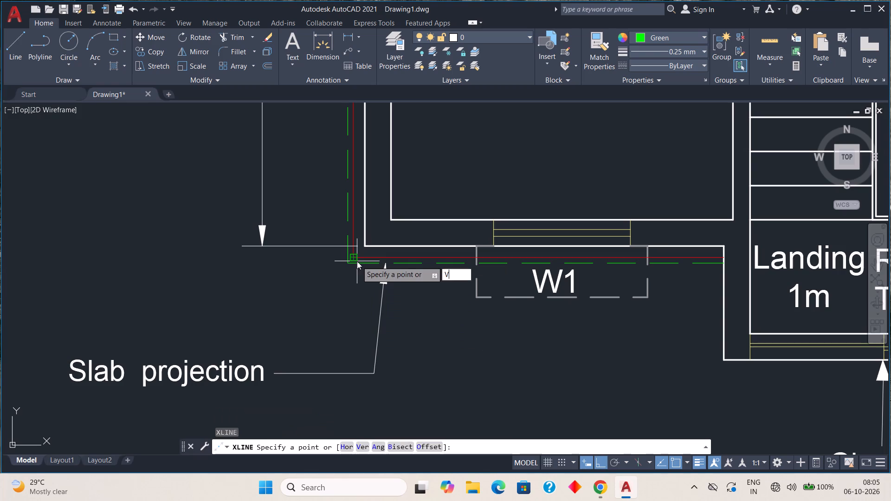
pyautogui.press('space')
pyautogui.scroll(3, 370, 241)
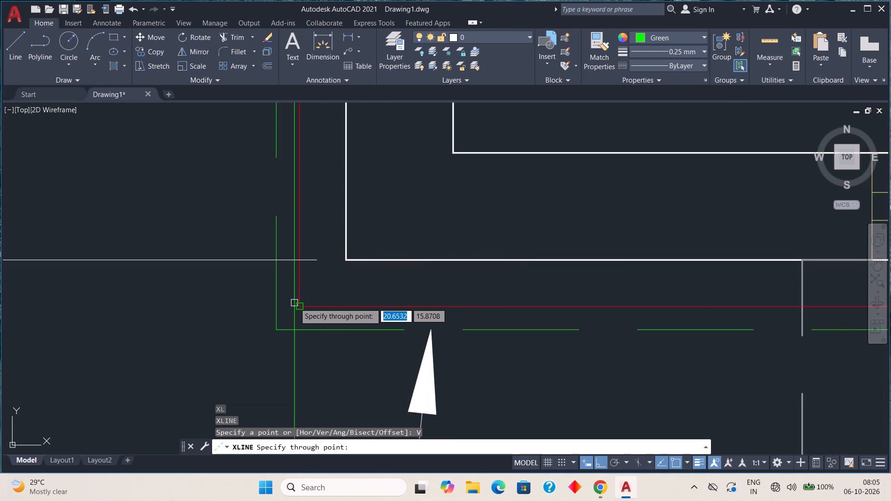
pyautogui.click(298, 305)
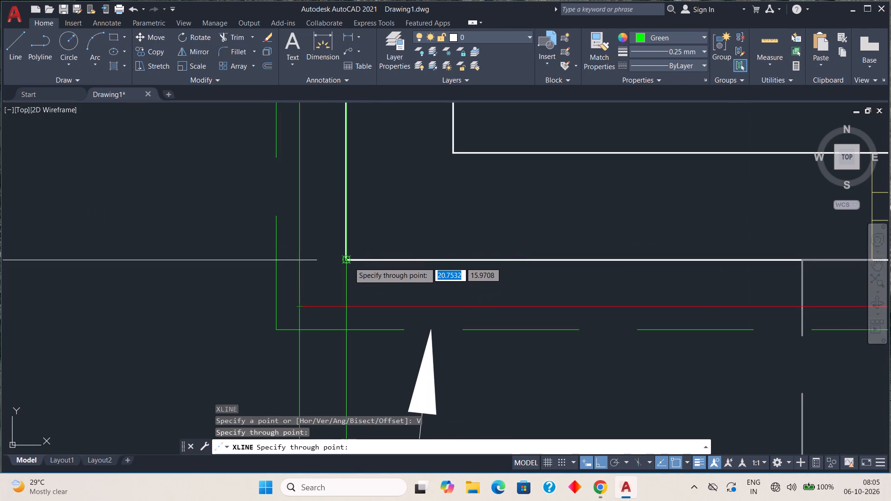
pyautogui.scroll(3, 347, 260)
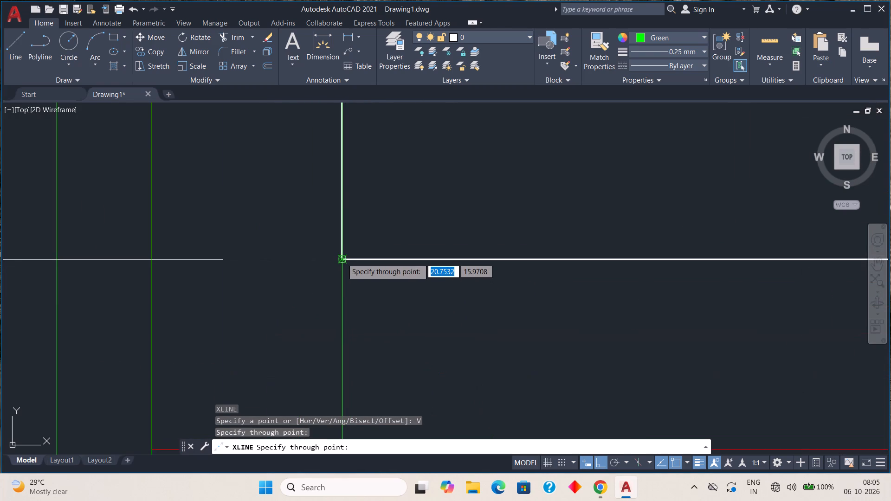
pyautogui.click(342, 258)
# Add vertical construction lines through both outer corners of the projecting stair landing.
pyautogui.scroll(-3, 425, 302)
pyautogui.moveTo(594, 315); pyautogui.dragTo(41, 215, button='middle')
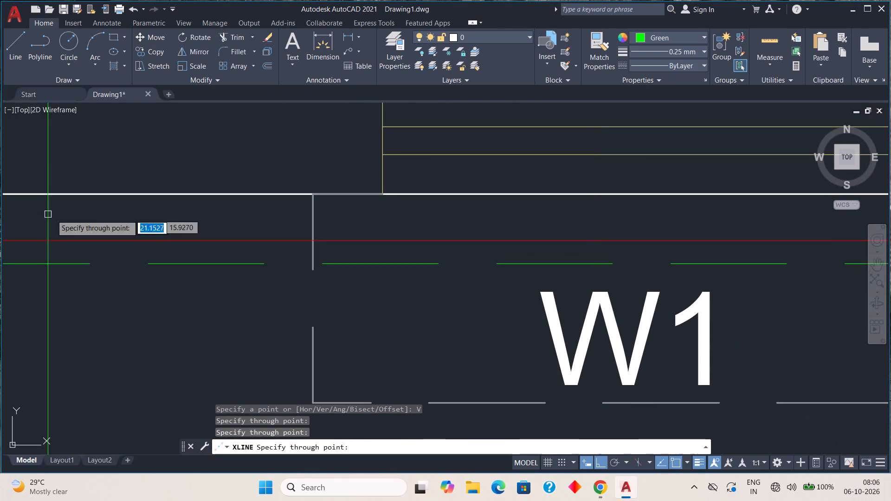
pyautogui.scroll(-3, 327, 198)
pyautogui.moveTo(326, 204); pyautogui.dragTo(234, 244, button='middle')
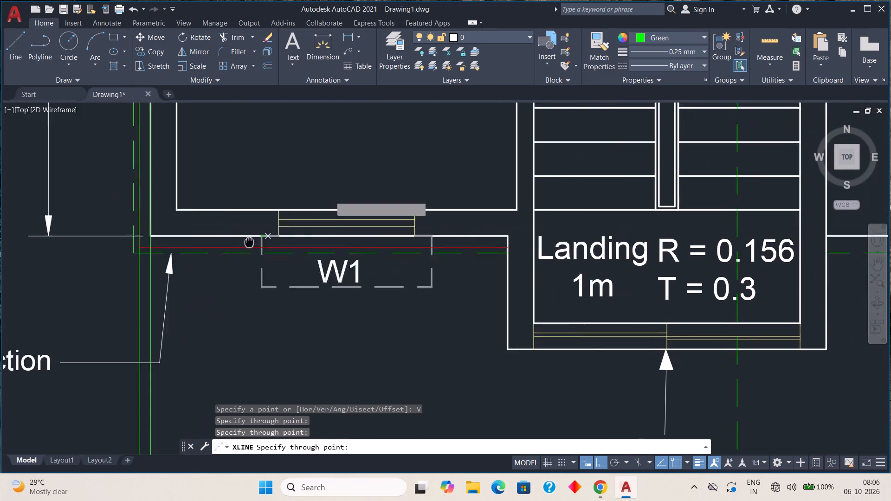
pyautogui.moveTo(234, 244); pyautogui.dragTo(114, 256, button='middle')
pyautogui.scroll(3, 353, 252)
pyautogui.scroll(-3, 350, 261)
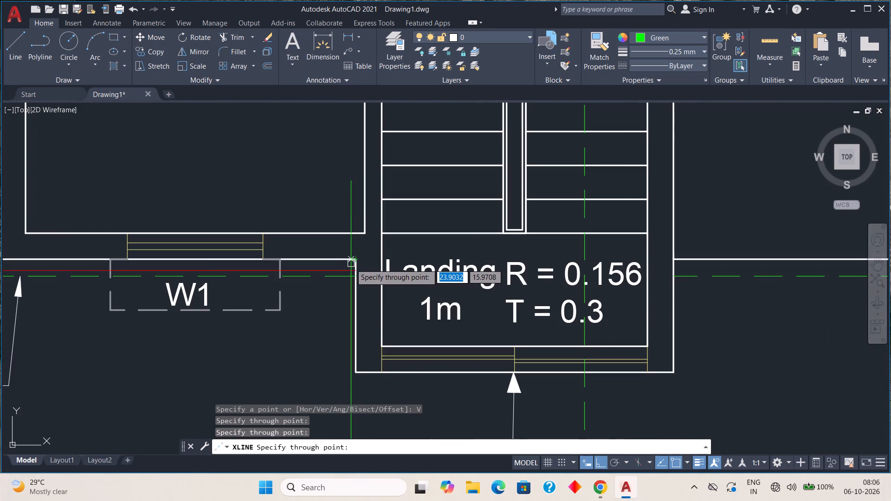
pyautogui.click(353, 373)
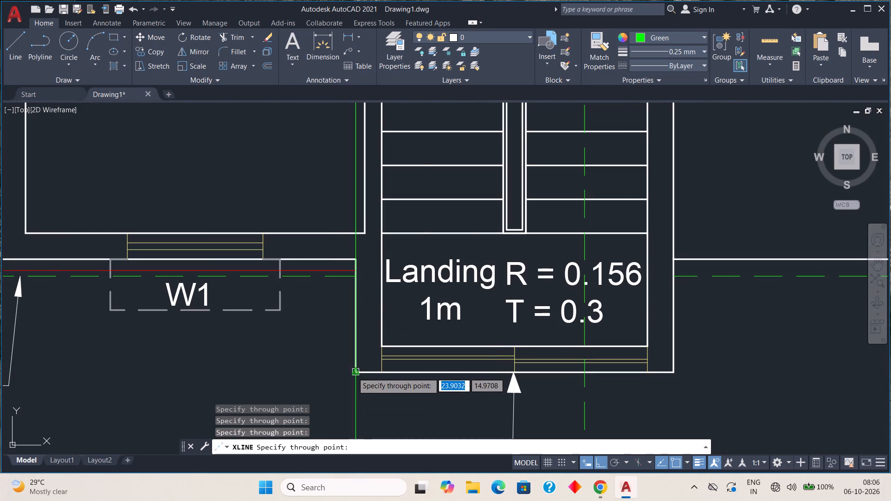
pyautogui.click(672, 370)
# Add vertical construction lines through the Living Room's outer wall corner and the adjacent red plinth projection corner, ending the XLINE command.
pyautogui.scroll(-3, 694, 317)
pyautogui.moveTo(707, 287); pyautogui.dragTo(387, 375, button='middle')
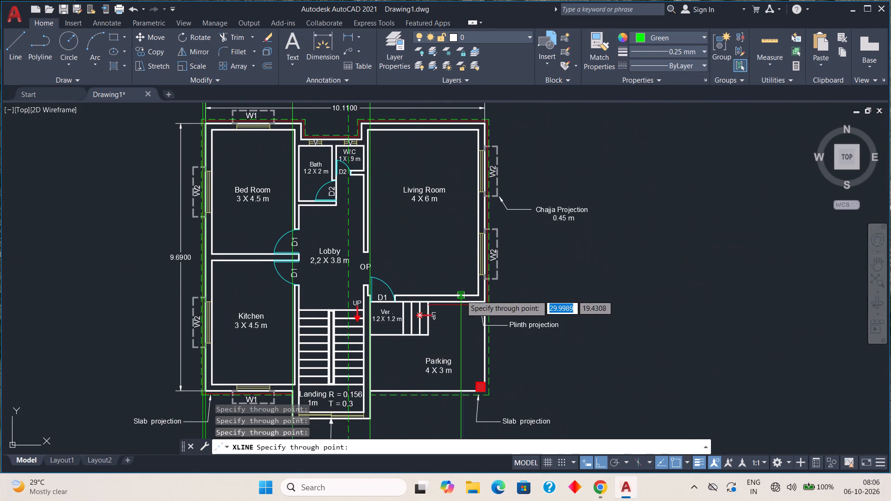
pyautogui.scroll(4, 475, 288)
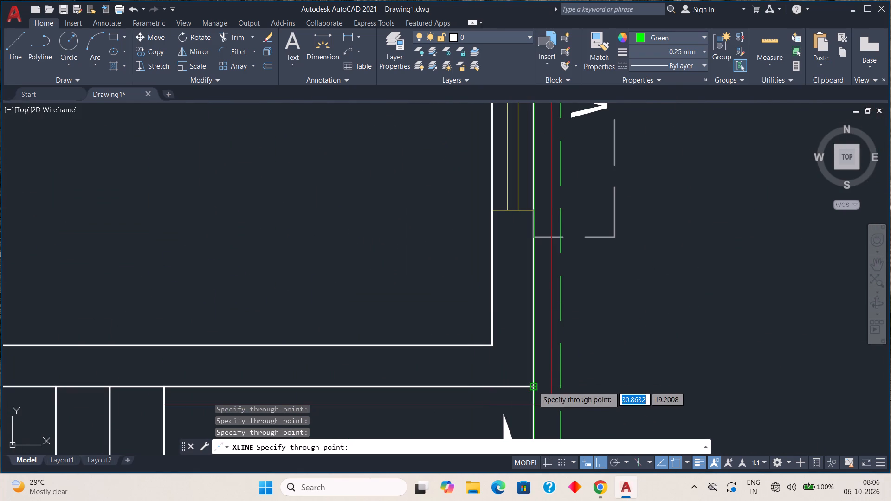
pyautogui.click(533, 386)
pyautogui.click(550, 403)
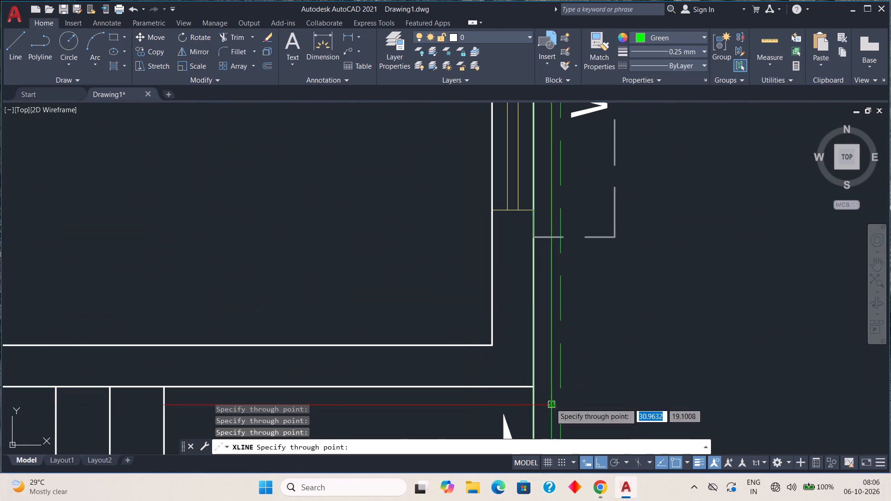
pyautogui.scroll(-3, 615, 402)
pyautogui.moveTo(608, 385); pyautogui.dragTo(617, 217, button='middle')
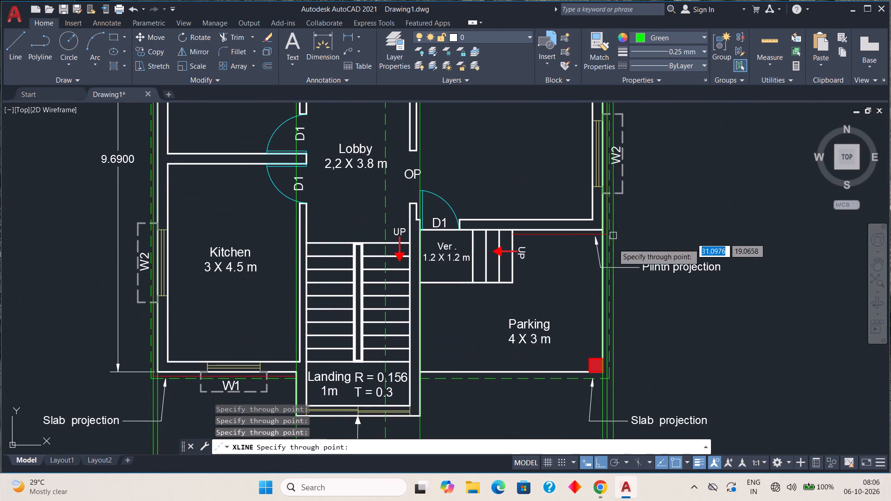
pyautogui.press('Escape')
# Draw one horizontal construction line (XLINE) above the floor plan, crossing all the vertical guides.
pyautogui.scroll(-1, 507, 248)
pyautogui.moveTo(452, 206); pyautogui.dragTo(434, 311, button='middle')
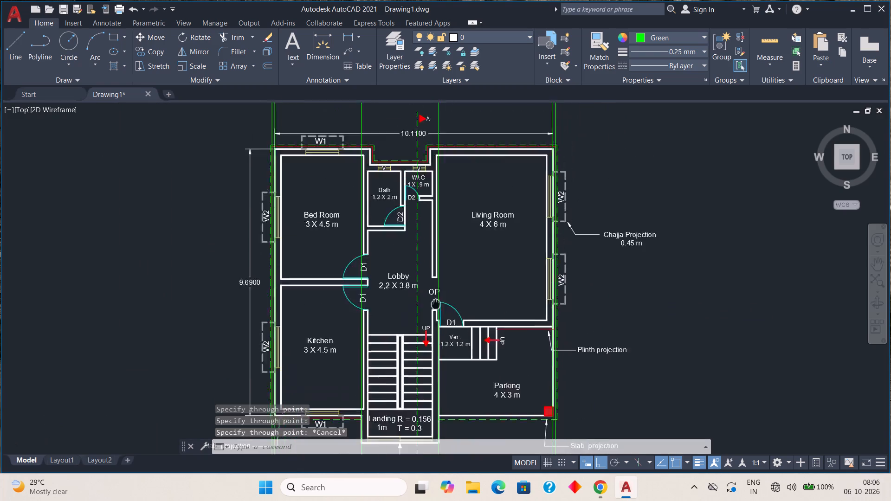
pyautogui.moveTo(434, 311); pyautogui.dragTo(362, 499, button='middle')
pyautogui.moveTo(338, 244); pyautogui.dragTo(383, 305, button='middle')
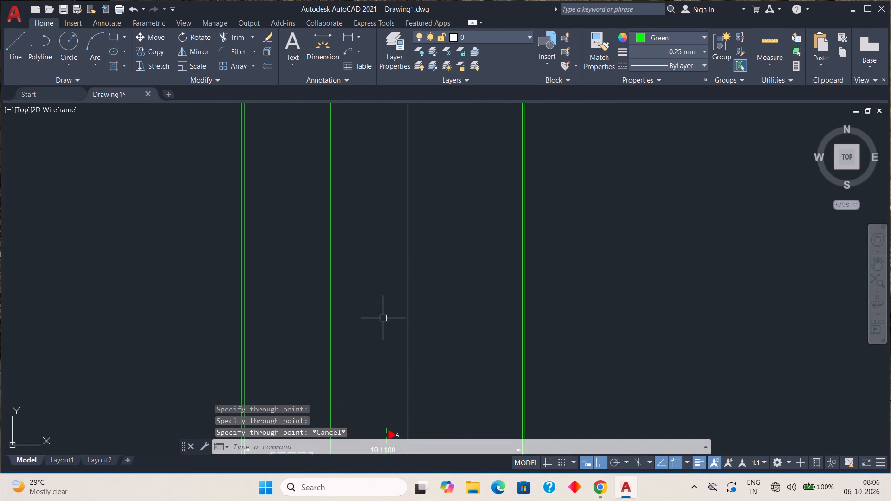
pyautogui.press('x')
pyautogui.press('l')
pyautogui.press('space')
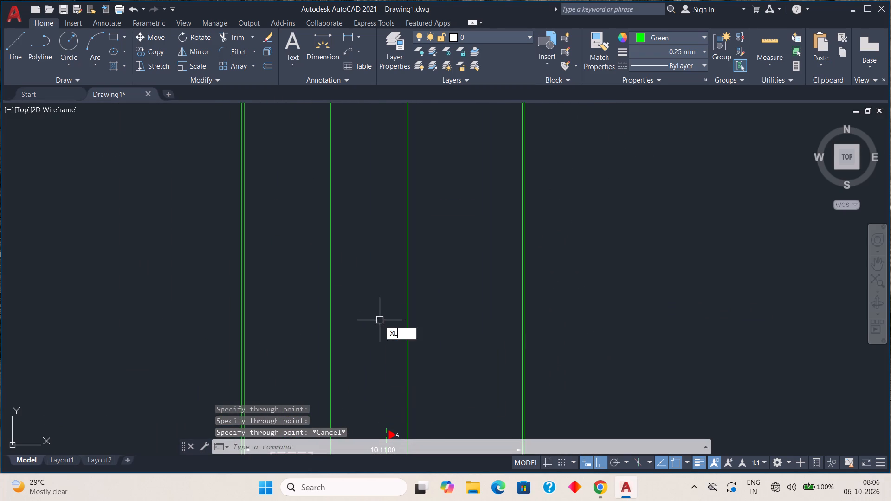
pyautogui.press('h')
pyautogui.press('space')
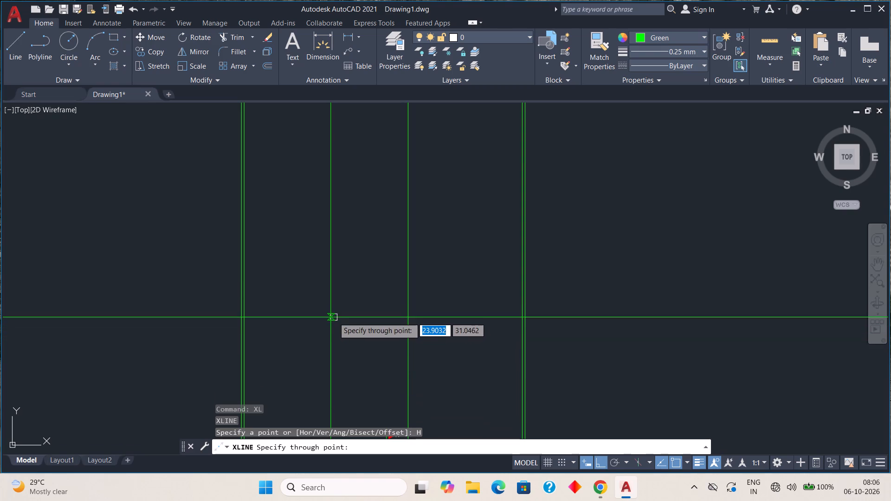
pyautogui.scroll(-3, 336, 328)
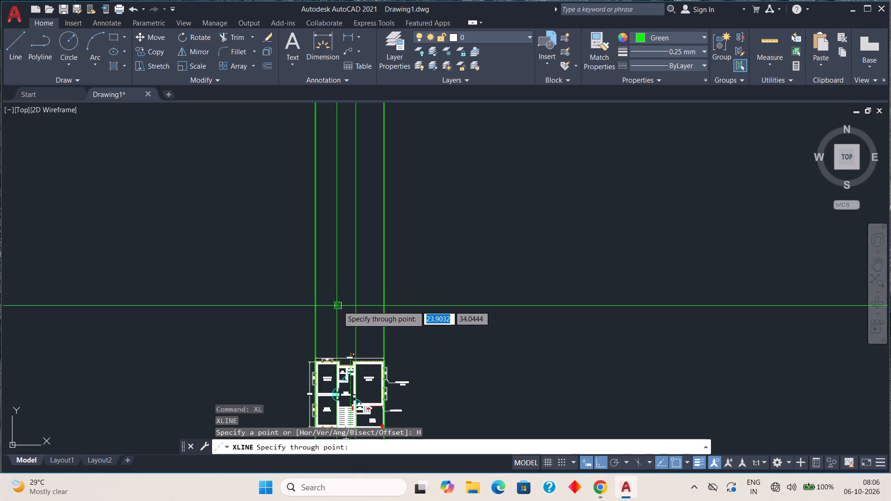
pyautogui.scroll(2, 338, 306)
pyautogui.click(333, 293)
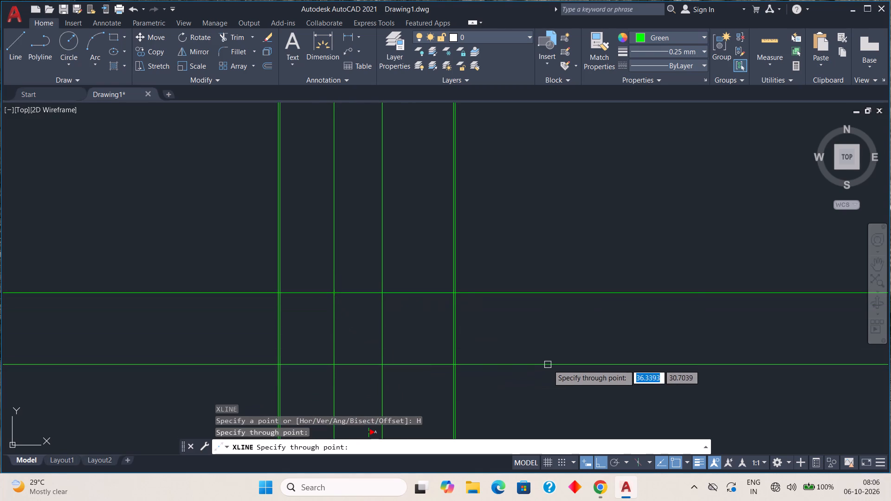
pyautogui.press('Escape')
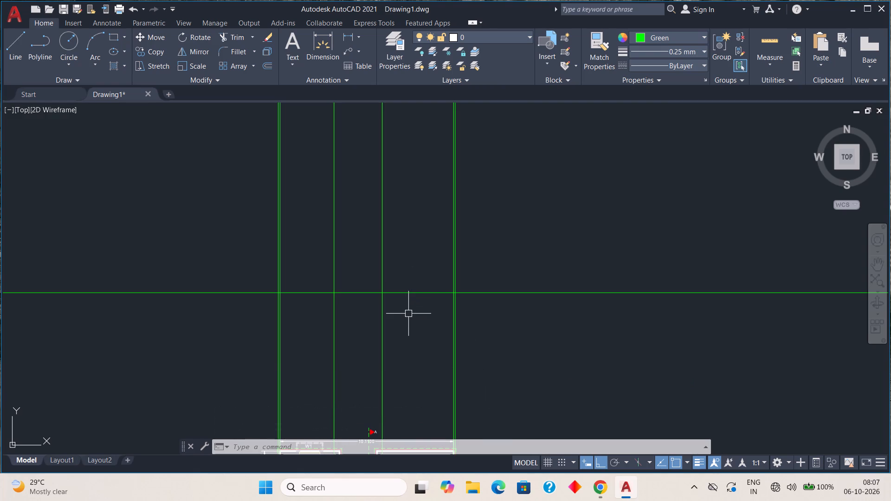
# Start the Offset command.
pyautogui.press('o')
pyautogui.press('Return')
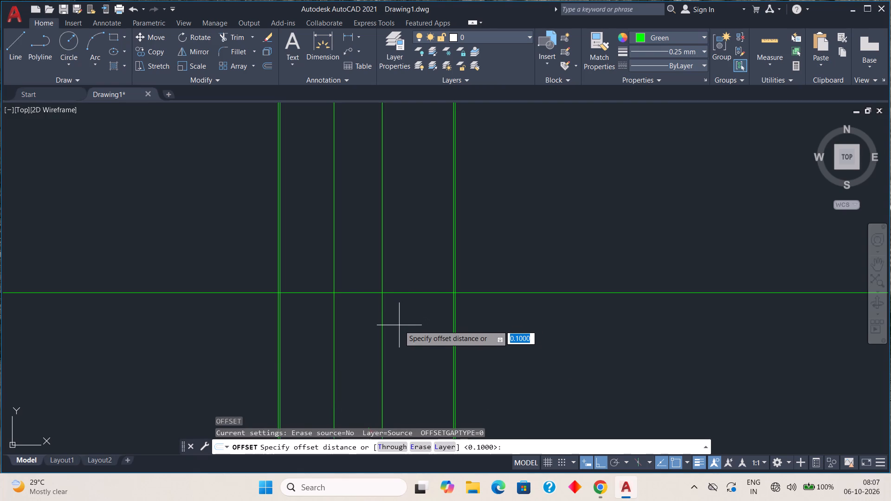
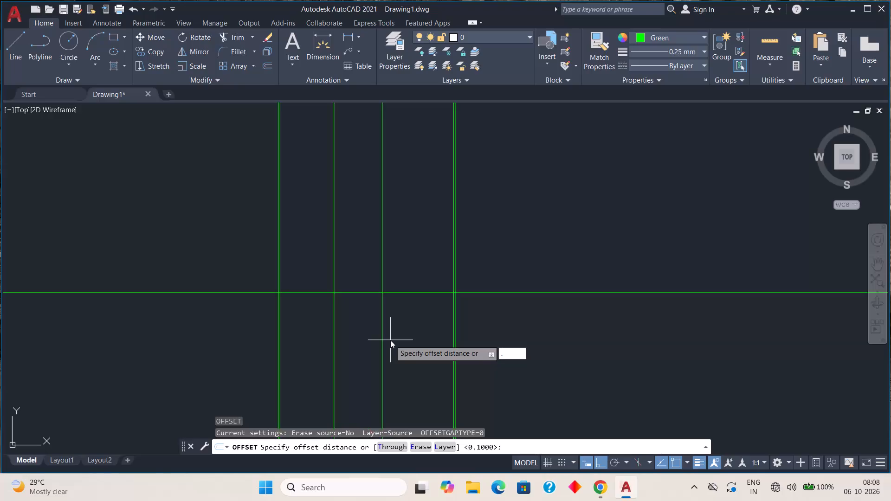
# Offset the horizontal base line 0.6 upward, and offset the resulting line 3 upward.
pyautogui.press('6')
pyautogui.press('space')
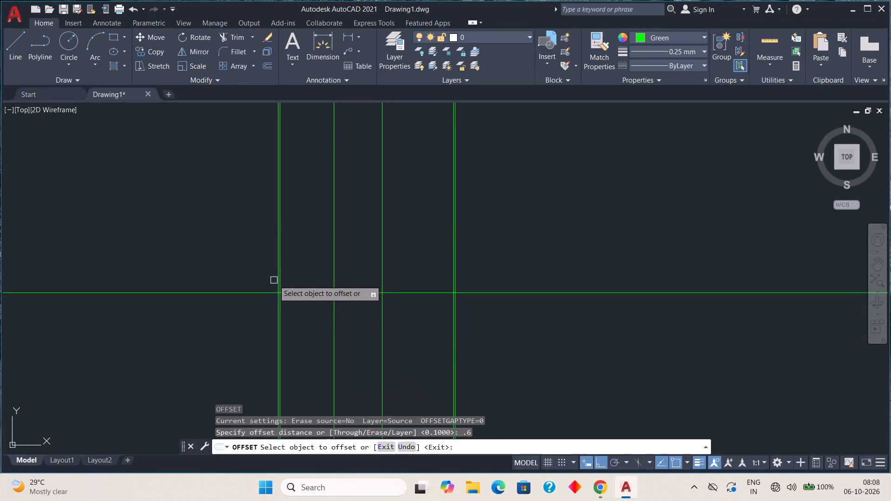
pyautogui.click(297, 291)
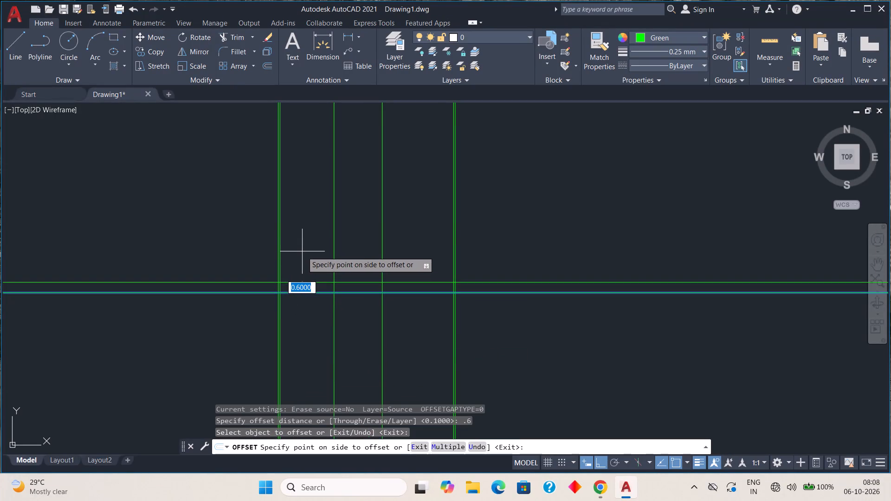
pyautogui.click(302, 251)
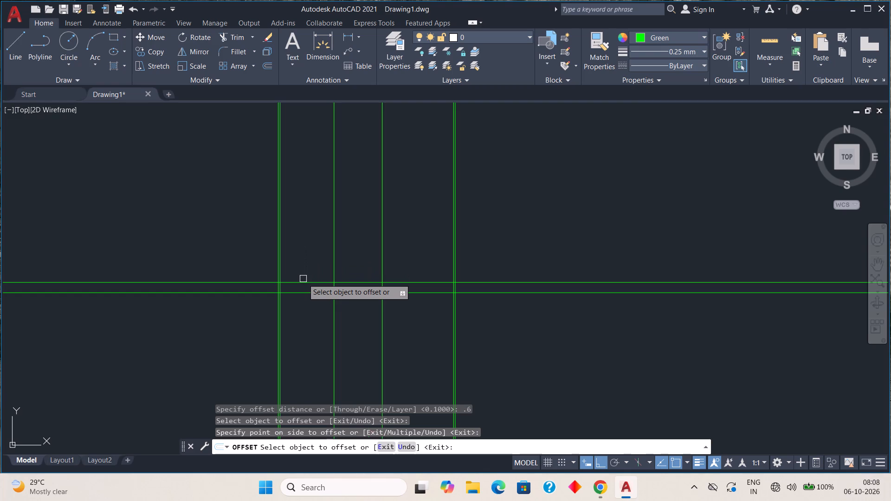
pyautogui.click(296, 282)
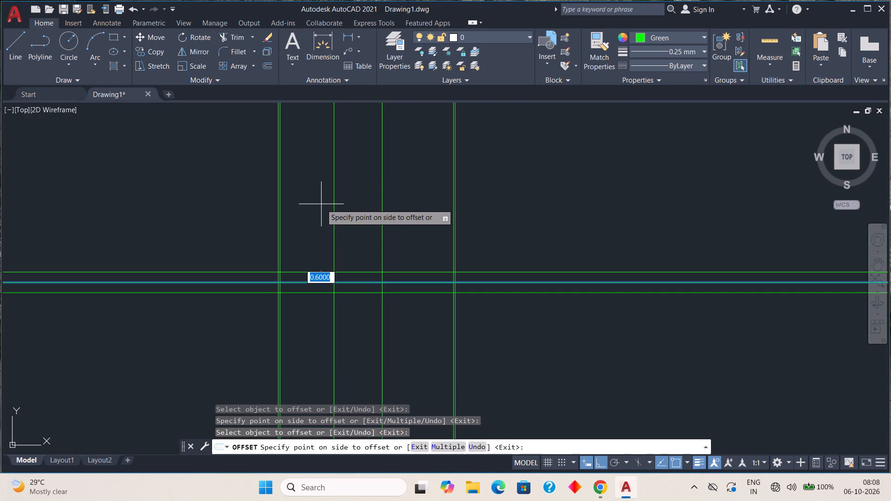
pyautogui.write('3')
pyautogui.press('space')
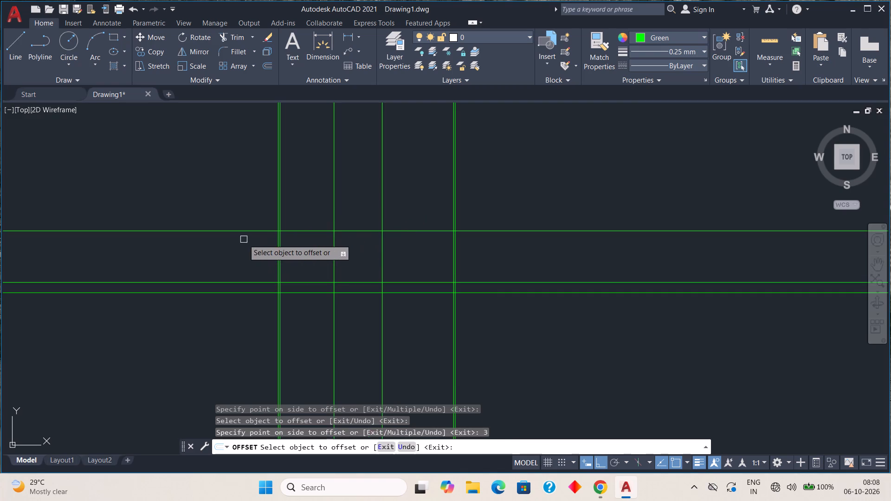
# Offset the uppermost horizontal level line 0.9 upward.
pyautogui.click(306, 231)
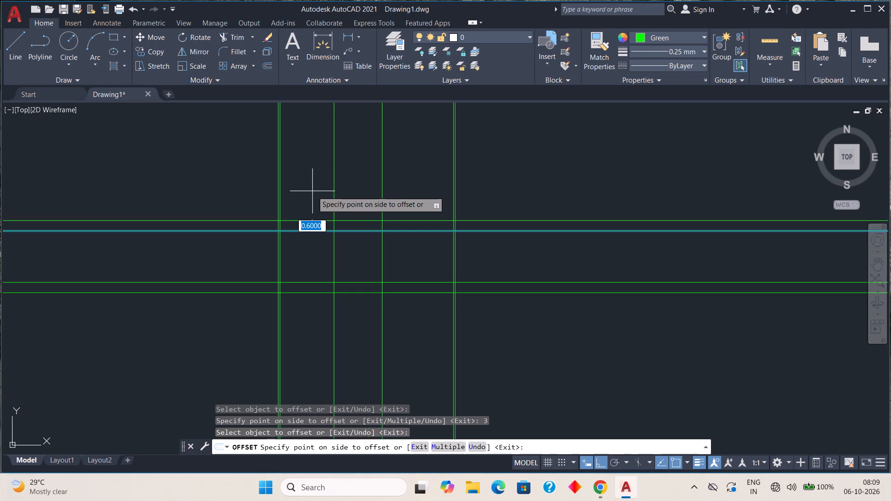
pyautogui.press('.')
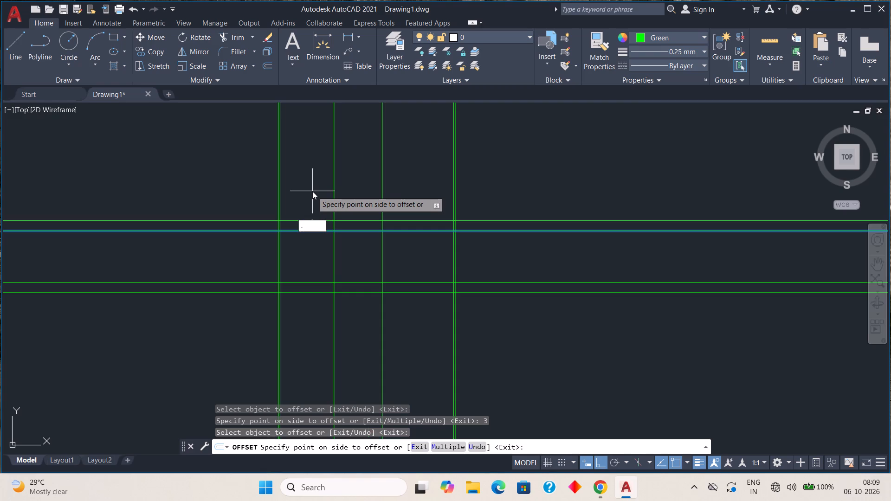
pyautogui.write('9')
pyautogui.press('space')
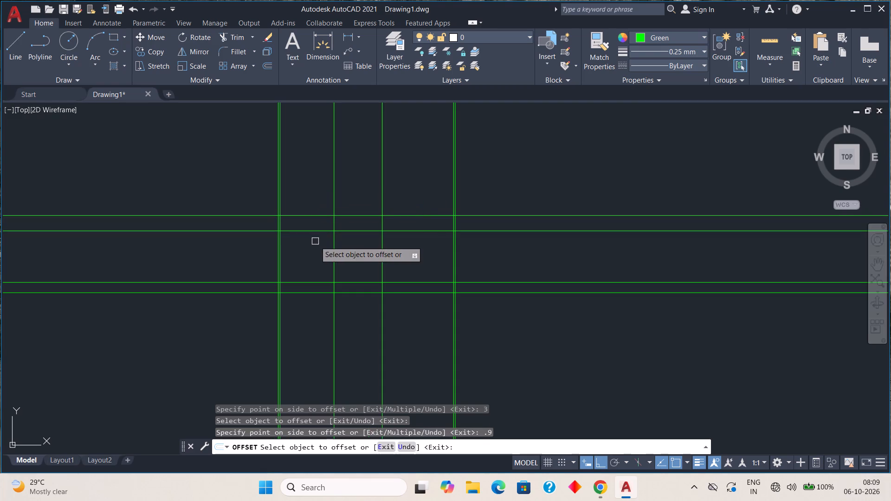
# Offset the line at the 3 level upward by 0.12, and offset that new line 0.9 upward, ending the Offset command.
pyautogui.moveTo(351, 220); pyautogui.dragTo(349, 269, button='middle')
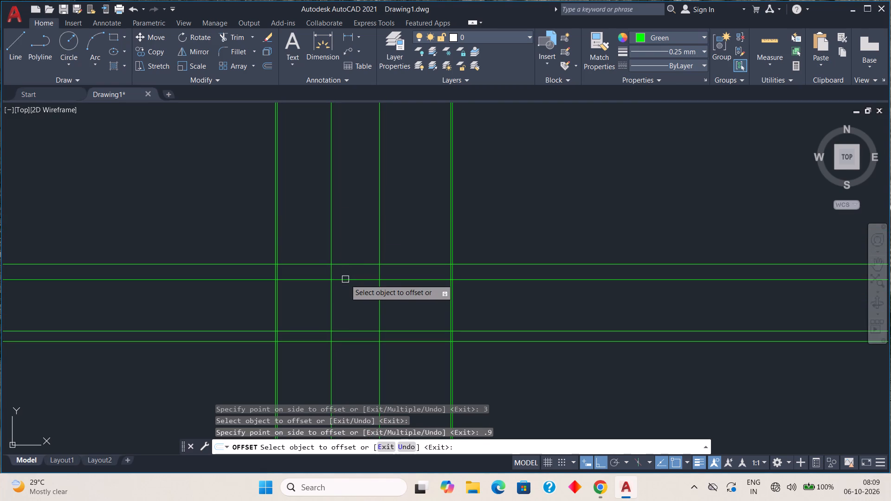
pyautogui.moveTo(353, 275); pyautogui.dragTo(352, 279, button='middle')
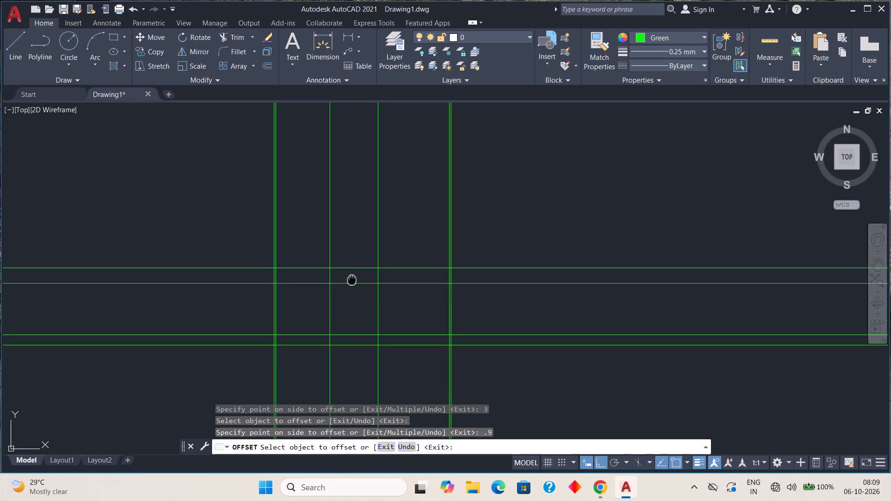
pyautogui.moveTo(352, 279); pyautogui.dragTo(351, 281, button='middle')
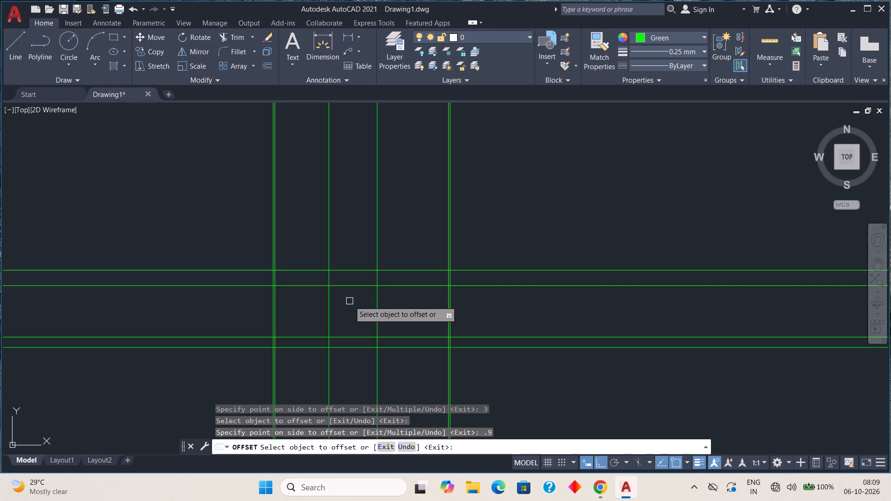
pyautogui.scroll(2, 402, 287)
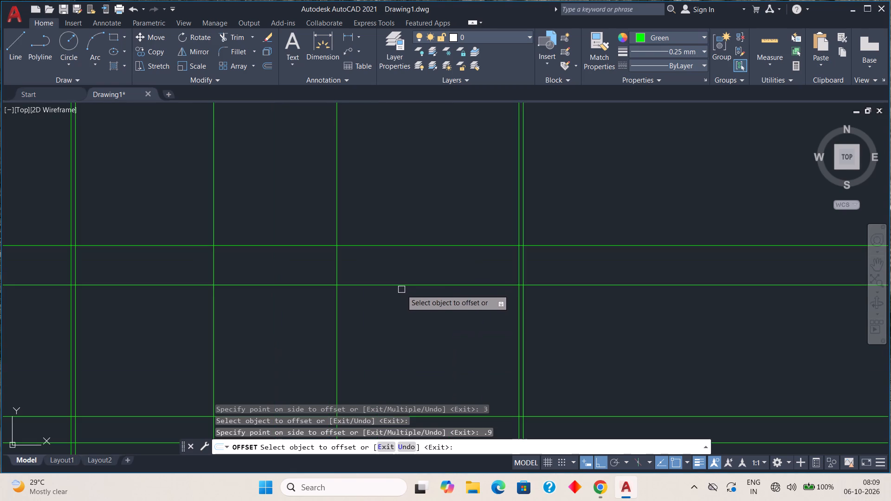
pyautogui.scroll(-2, 401, 291)
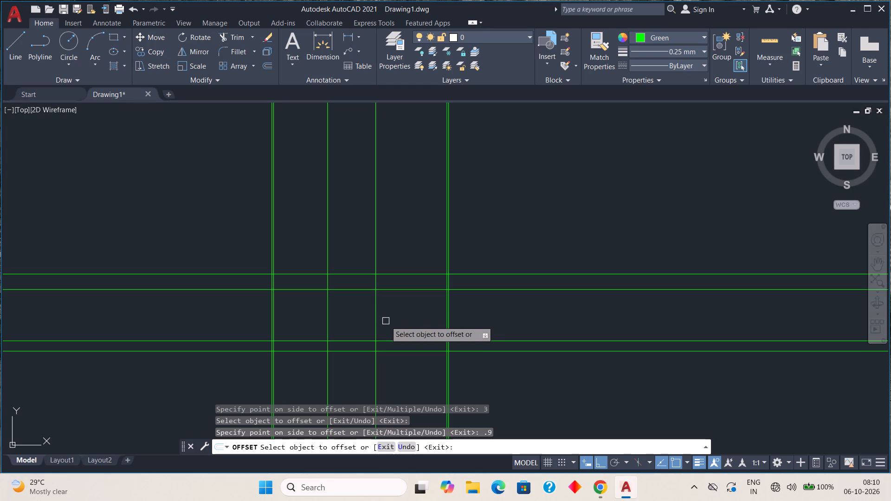
pyautogui.click(396, 291)
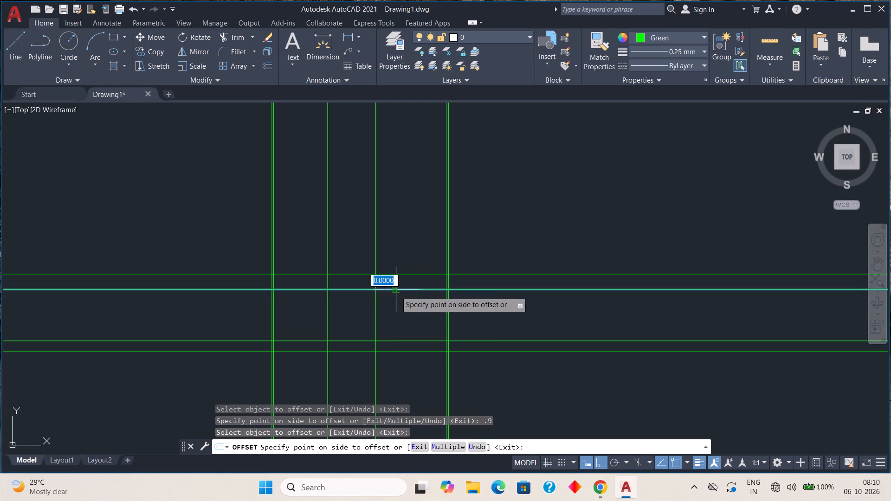
pyautogui.press('.')
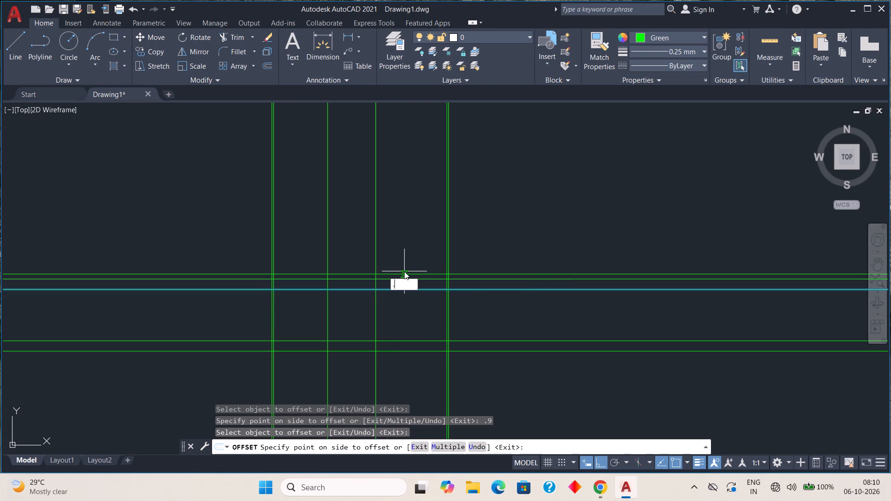
pyautogui.write('12')
pyautogui.press('space')
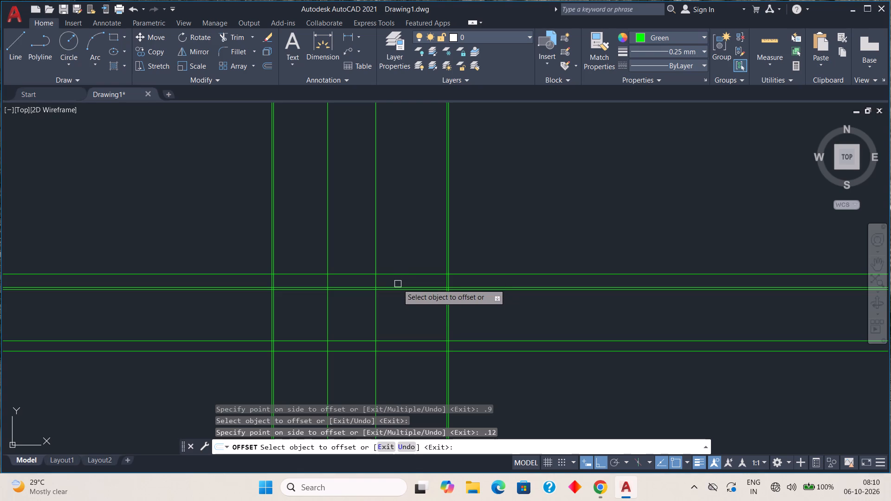
pyautogui.scroll(3, 398, 283)
pyautogui.click(396, 302)
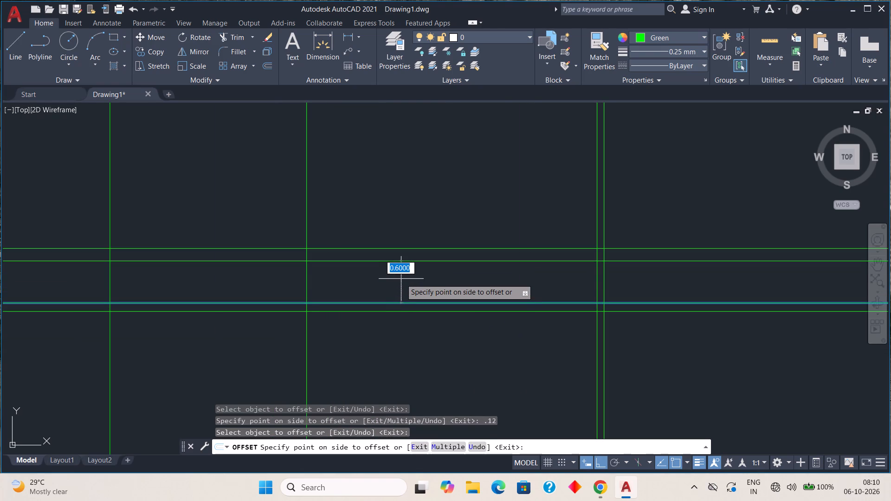
pyautogui.write('.9')
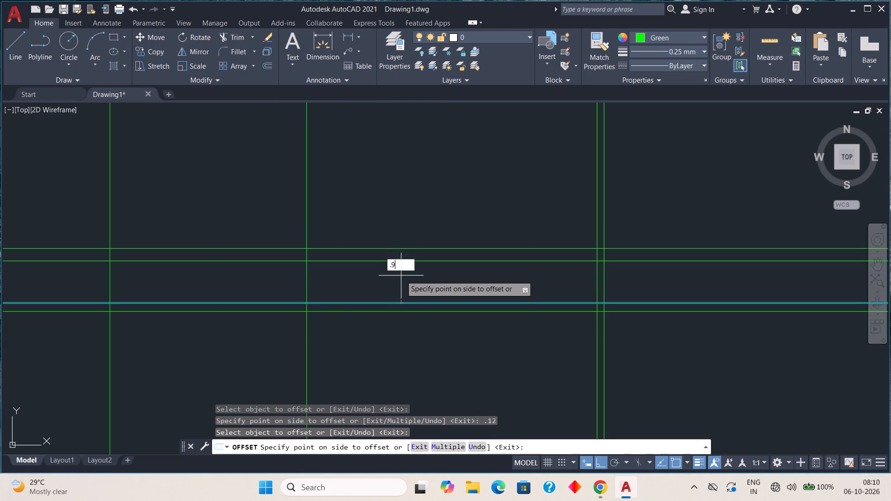
pyautogui.press('space')
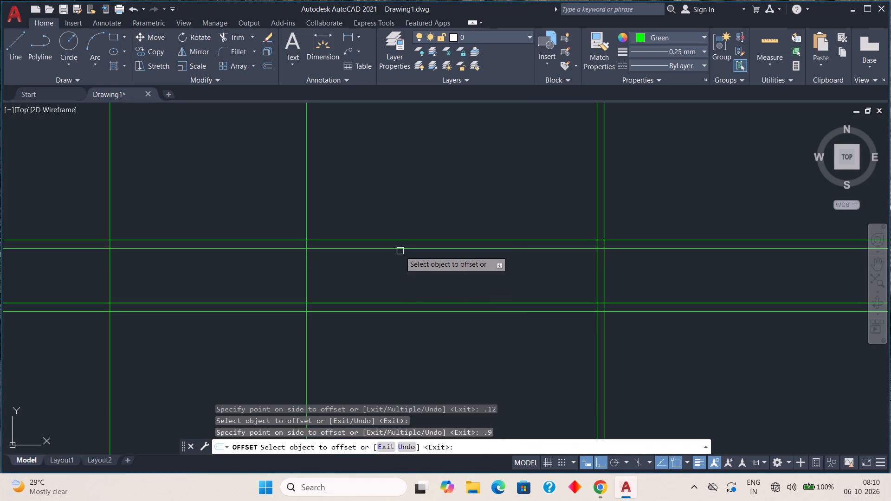
pyautogui.press('Escape')
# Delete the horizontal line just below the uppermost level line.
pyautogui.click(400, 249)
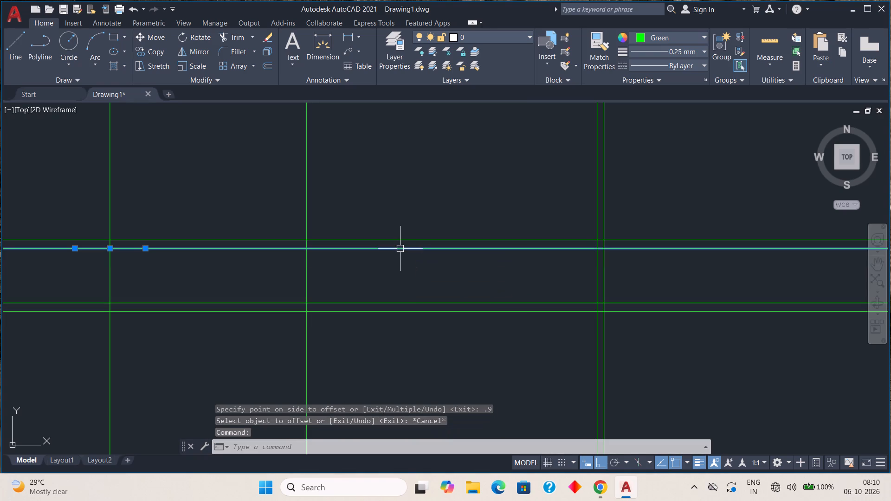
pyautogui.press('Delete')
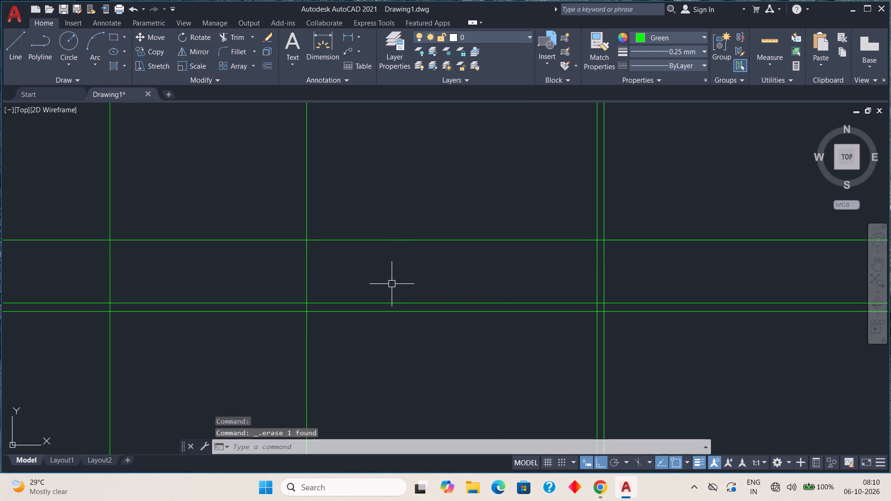
# Set the current object colour to ByLayer.
pyautogui.scroll(-4, 390, 304)
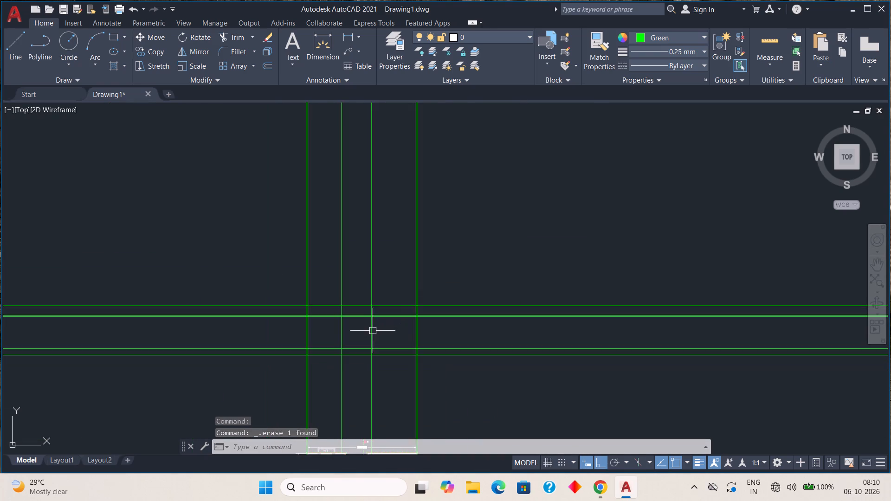
pyautogui.moveTo(373, 331); pyautogui.dragTo(425, 263, button='middle')
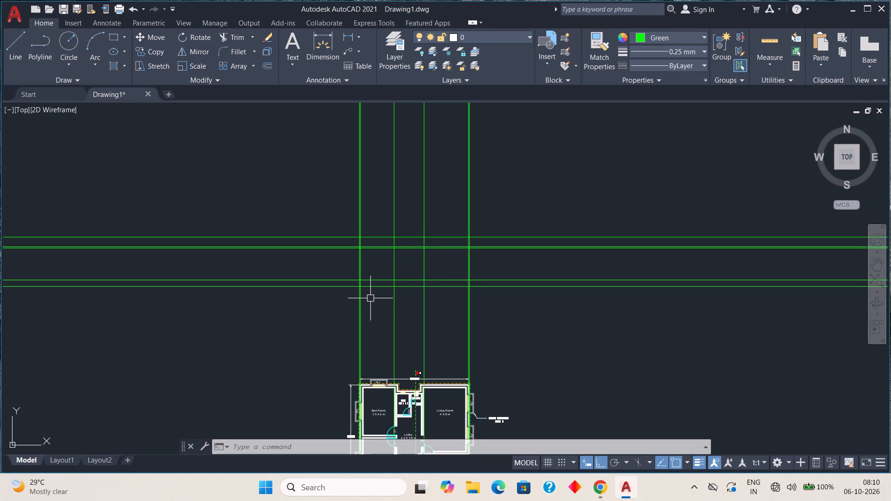
pyautogui.moveTo(369, 299); pyautogui.dragTo(362, 327, button='middle')
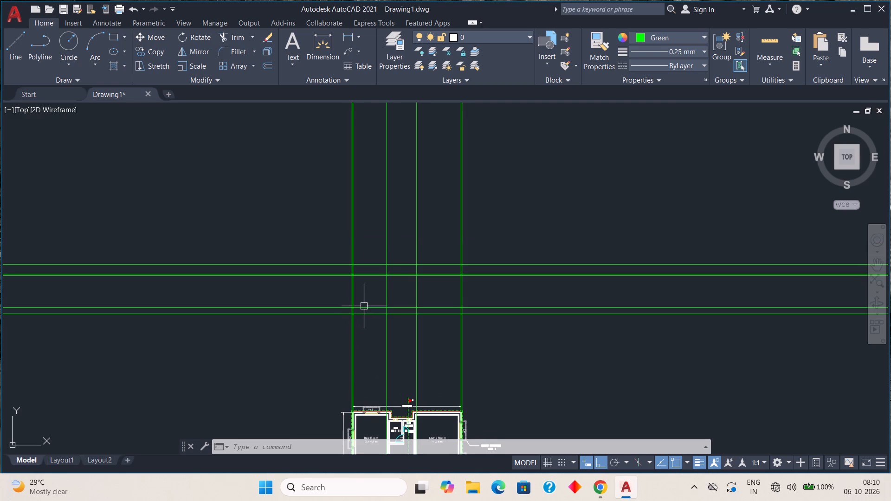
pyautogui.moveTo(364, 308); pyautogui.dragTo(362, 324, button='middle')
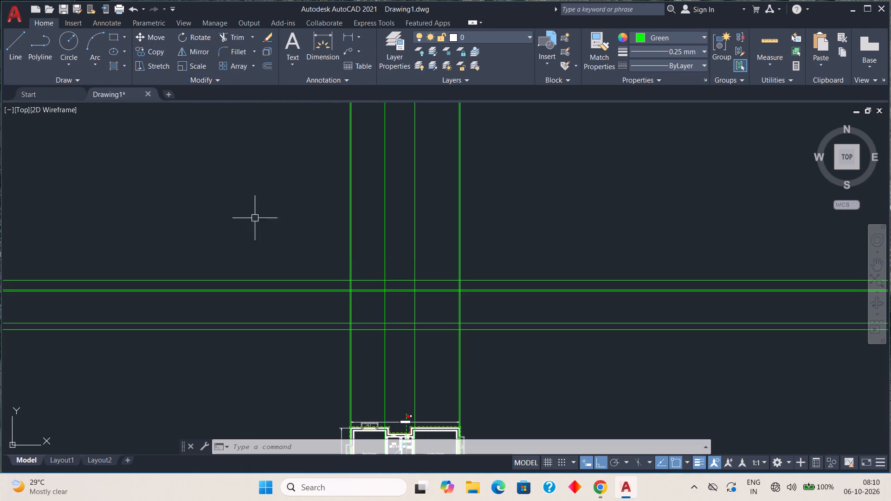
pyautogui.click(704, 32)
pyautogui.click(647, 54)
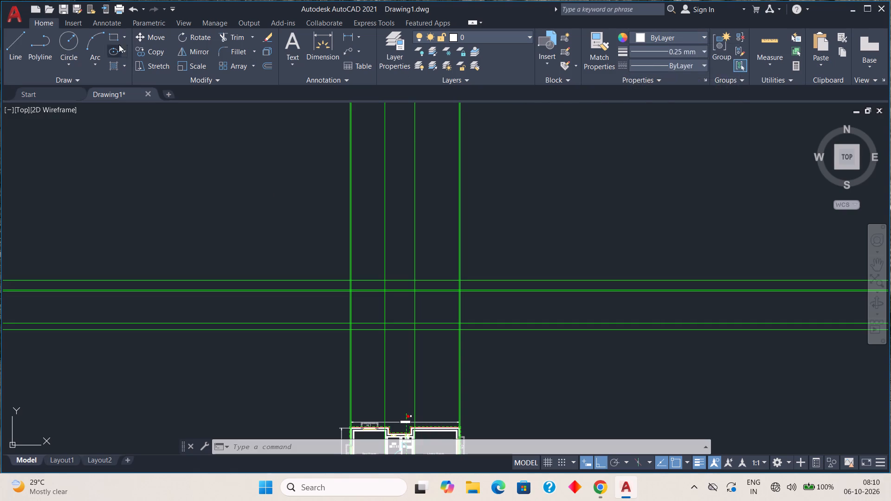
# Draw the plinth rectangle, about 0.6 high, between the two outermost vertical guides and the two lowest horizontal level lines.
pyautogui.click(116, 39)
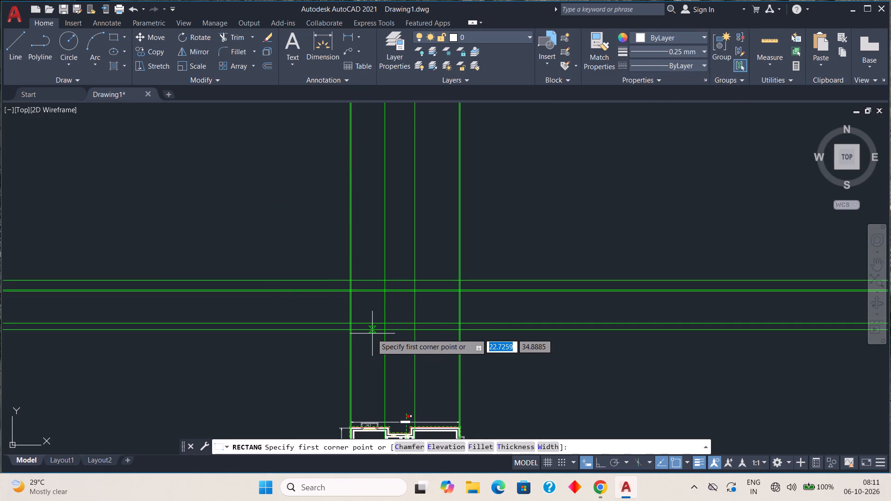
pyautogui.scroll(2, 372, 334)
pyautogui.scroll(3, 337, 319)
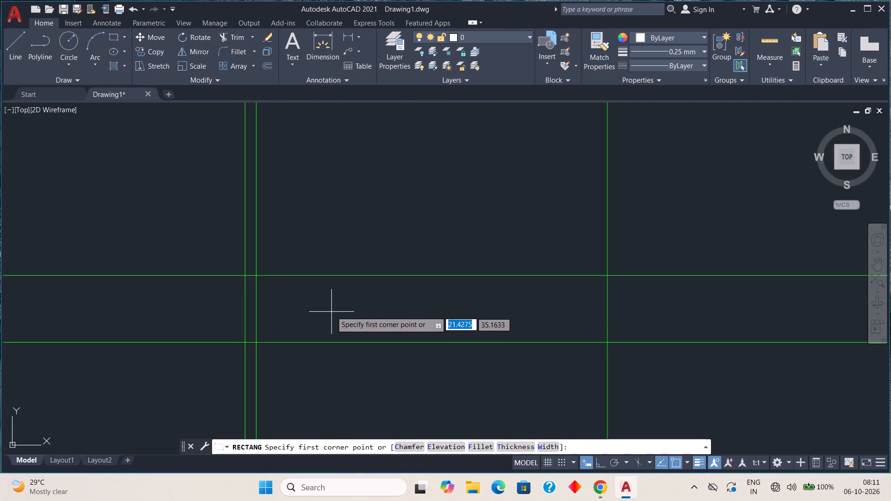
pyautogui.scroll(2, 295, 297)
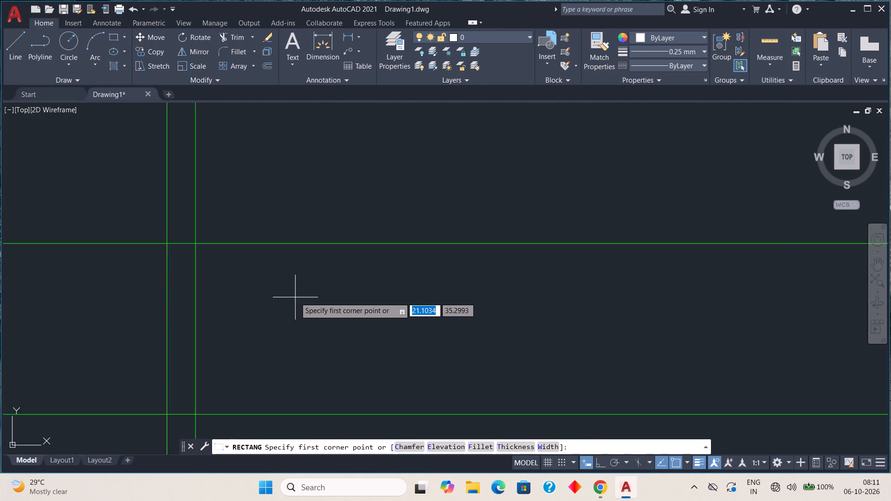
pyautogui.scroll(-4, 295, 297)
pyautogui.scroll(3, 283, 299)
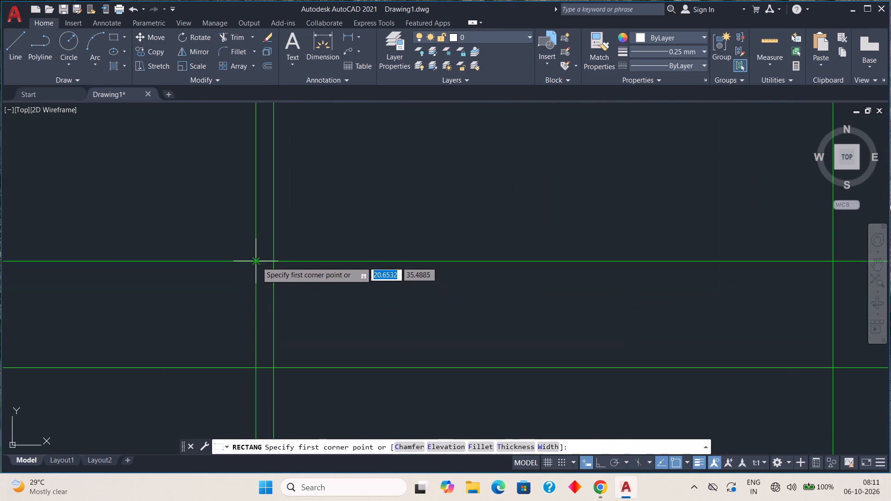
pyautogui.click(256, 263)
pyautogui.scroll(-2, 535, 332)
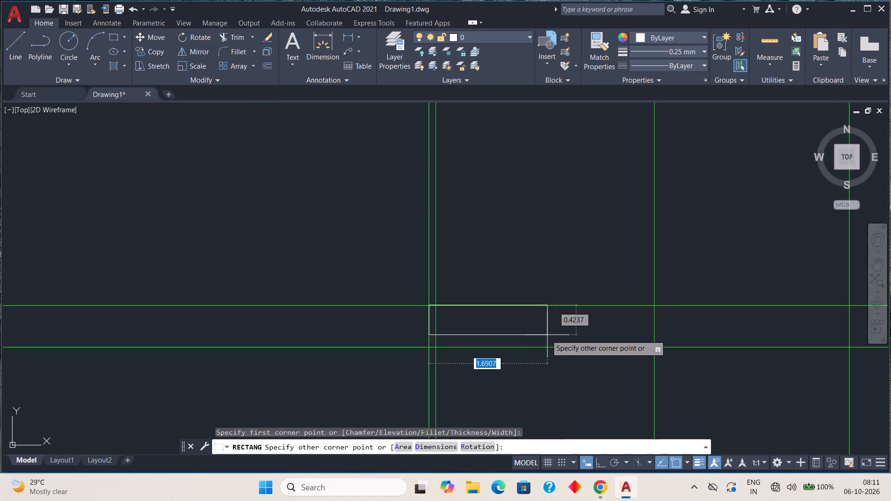
pyautogui.moveTo(652, 347); pyautogui.dragTo(269, 321, button='middle')
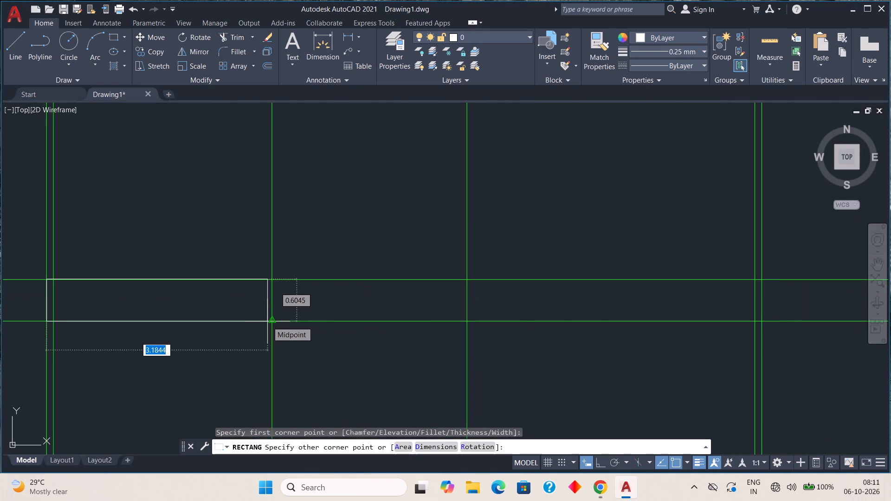
pyautogui.scroll(-2, 704, 326)
pyautogui.moveTo(704, 328); pyautogui.dragTo(536, 333, button='middle')
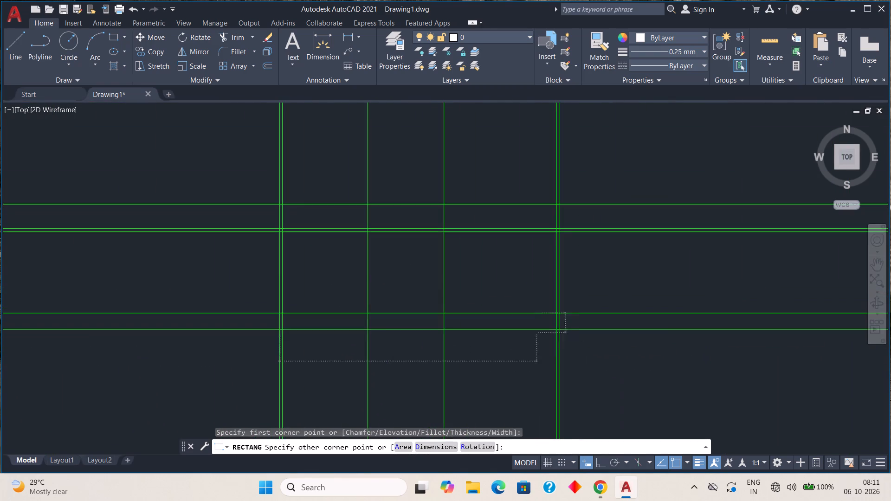
pyautogui.scroll(3, 561, 317)
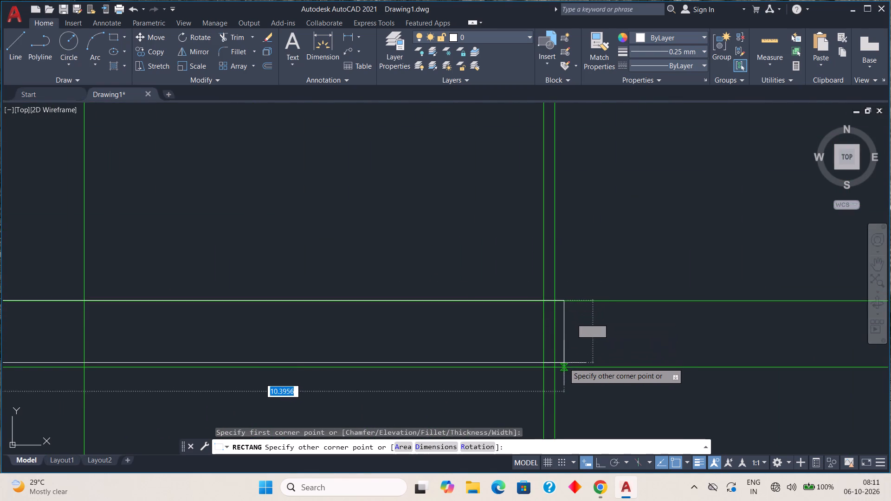
pyautogui.click(557, 366)
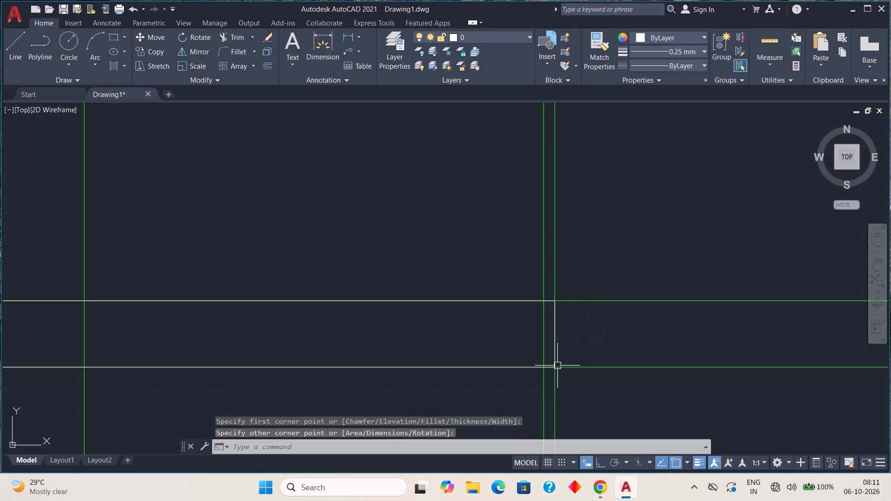
# Draw the wall outline above the plinth with Line along the inner outer-wall guides: 3.12 up, 10.11 across and 3.12 down to the plinth top.
pyautogui.scroll(-2, 555, 365)
pyautogui.moveTo(439, 390); pyautogui.dragTo(503, 303, button='middle')
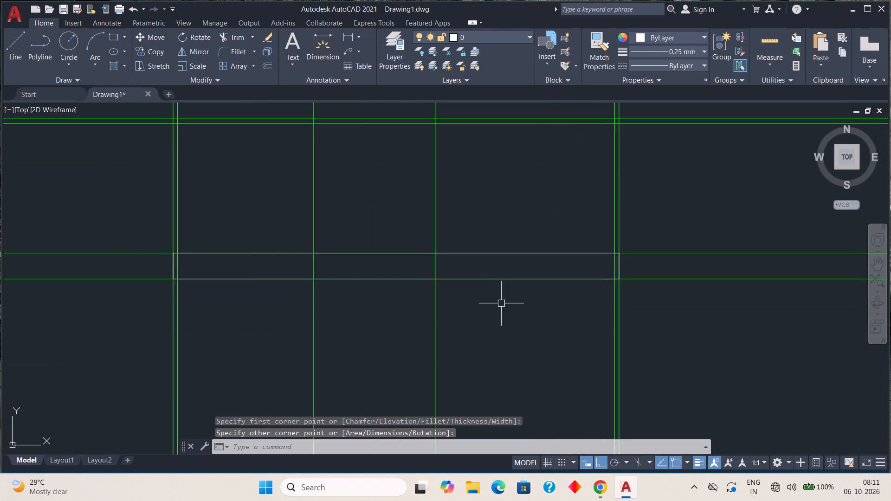
pyautogui.scroll(-1, 440, 318)
pyautogui.moveTo(402, 319); pyautogui.dragTo(398, 334, button='middle')
pyautogui.scroll(3, 284, 301)
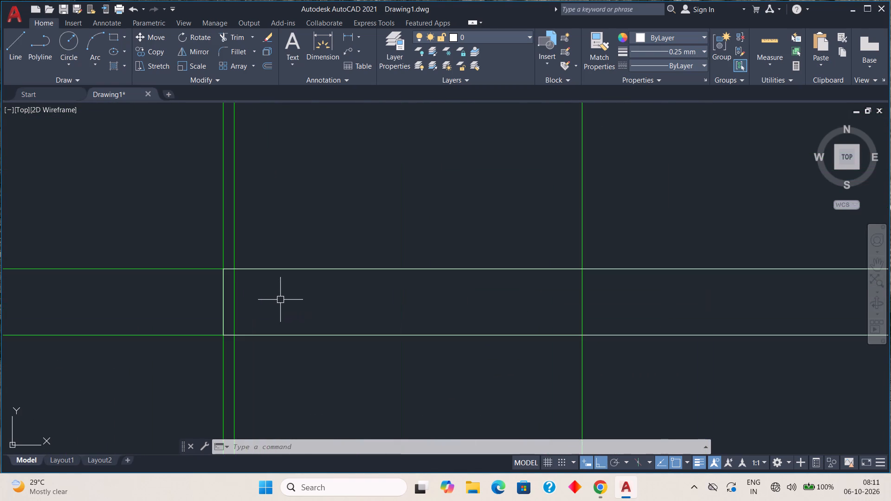
pyautogui.click(10, 54)
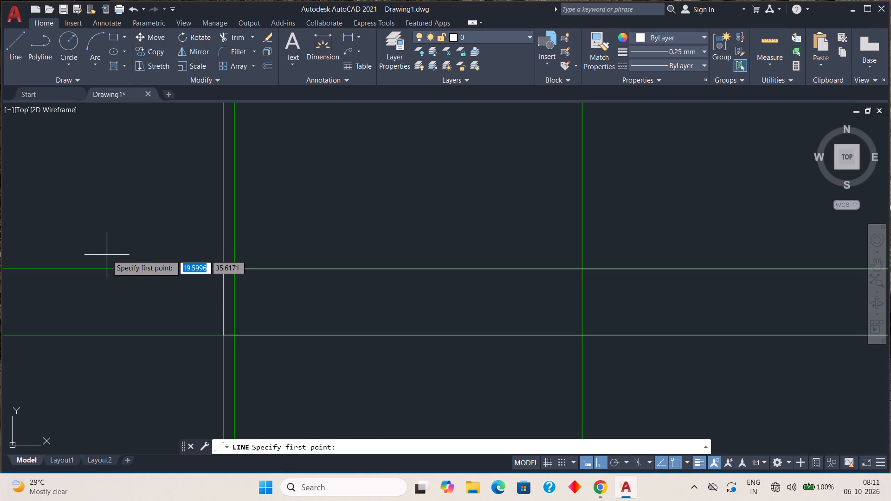
pyautogui.click(233, 269)
pyautogui.scroll(-2, 248, 159)
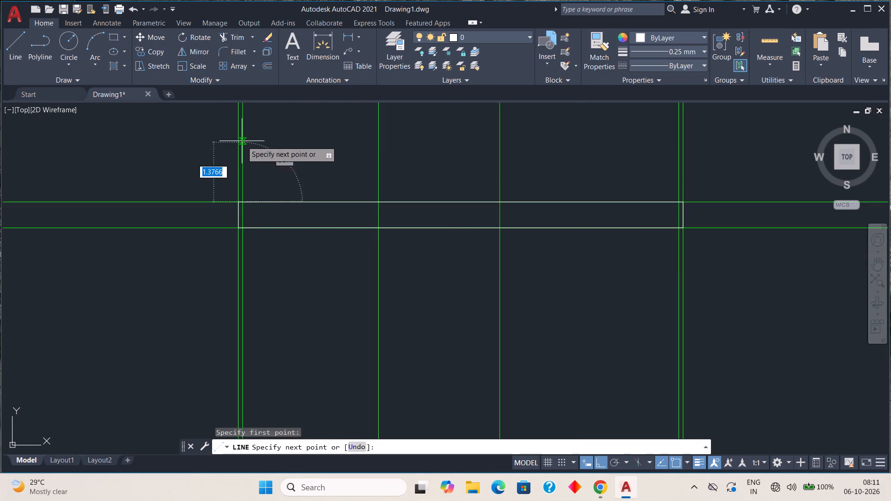
pyautogui.moveTo(238, 138); pyautogui.dragTo(203, 321, button='middle')
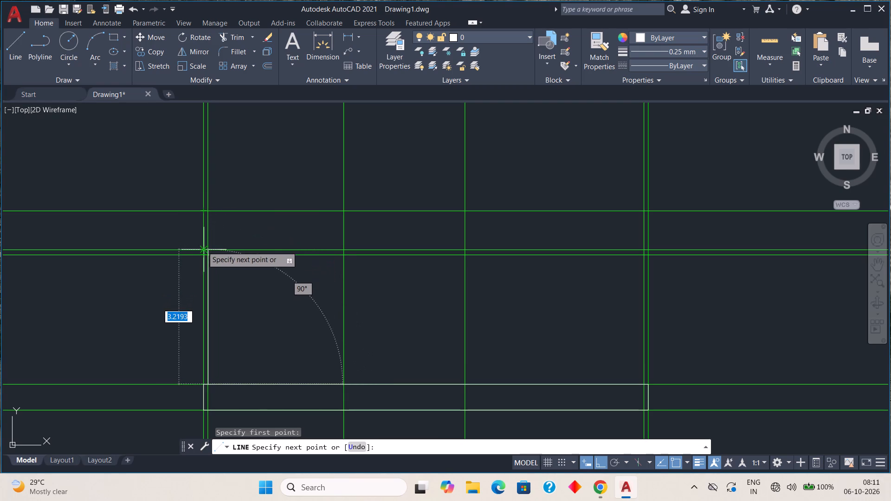
pyautogui.scroll(2, 203, 249)
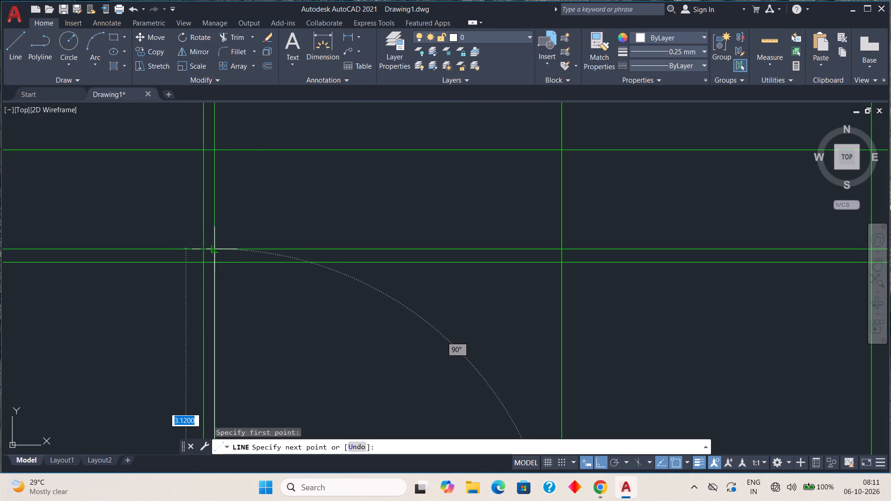
pyautogui.click(215, 251)
pyautogui.scroll(-1, 627, 265)
pyautogui.moveTo(662, 272); pyautogui.dragTo(87, 242, button='middle')
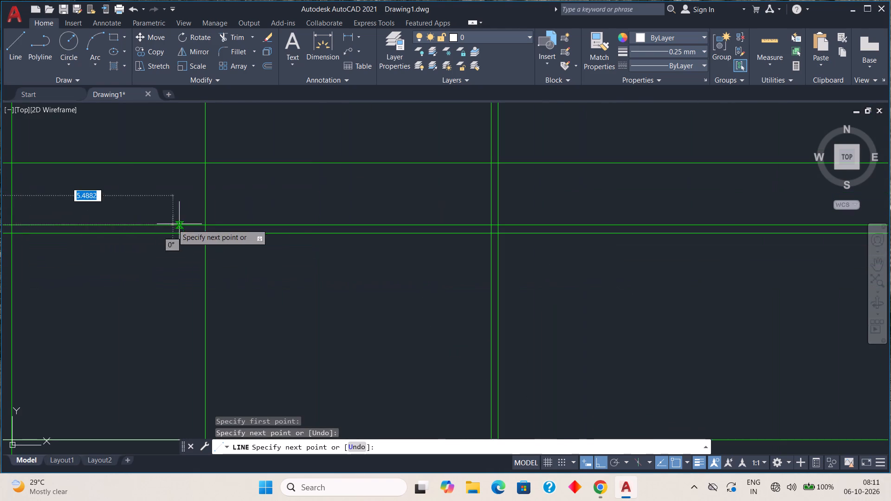
pyautogui.scroll(-3, 394, 220)
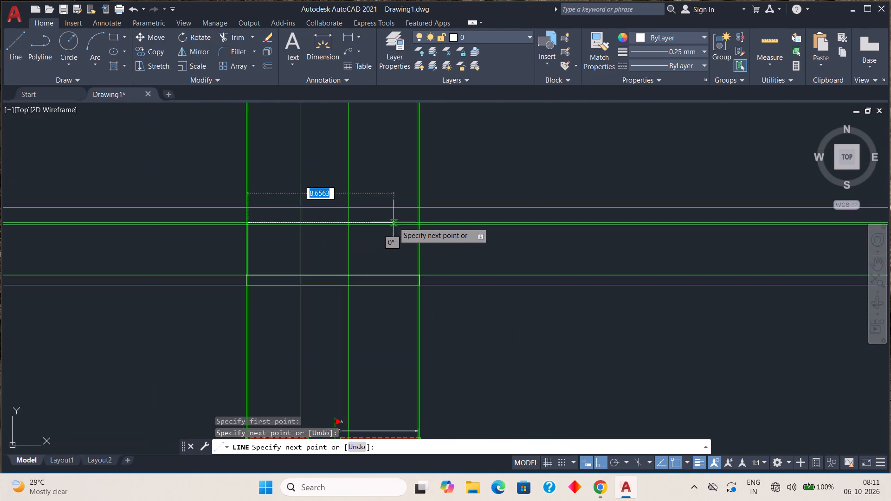
pyautogui.scroll(3, 400, 218)
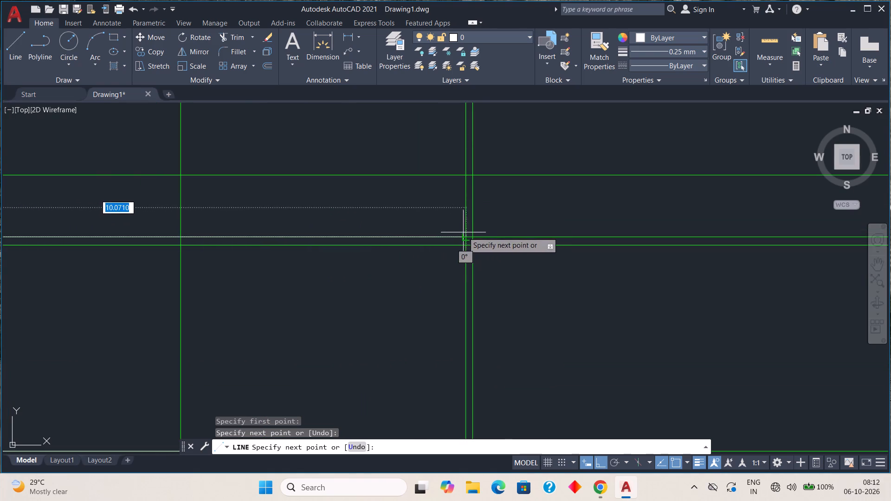
pyautogui.scroll(3, 463, 232)
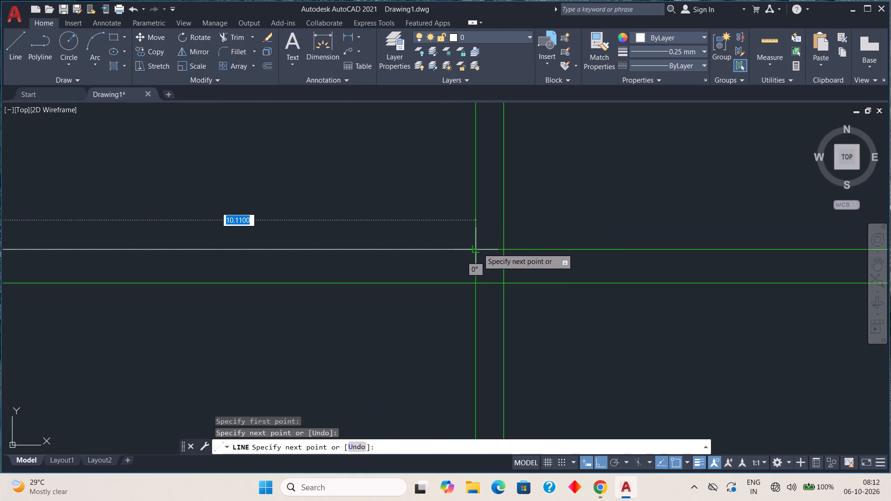
pyautogui.click(478, 248)
pyautogui.moveTo(470, 378); pyautogui.dragTo(478, 170, button='middle')
pyautogui.scroll(-2, 478, 169)
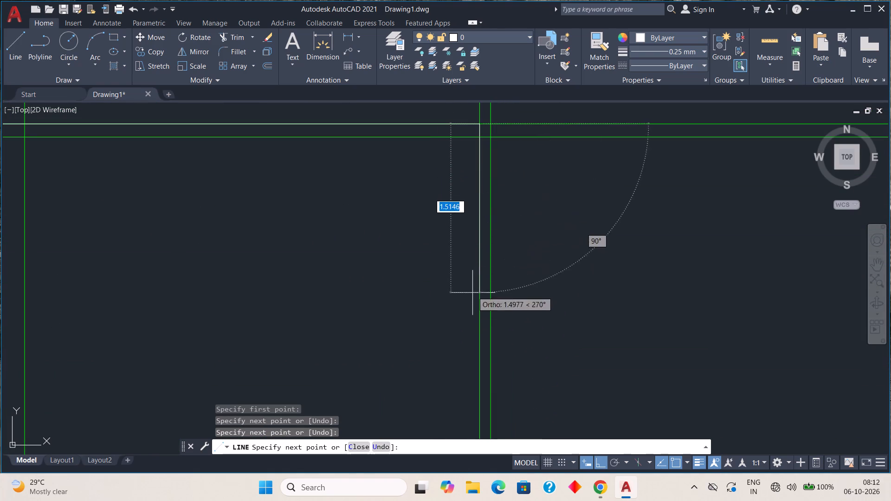
pyautogui.moveTo(476, 351); pyautogui.dragTo(464, 164, button='middle')
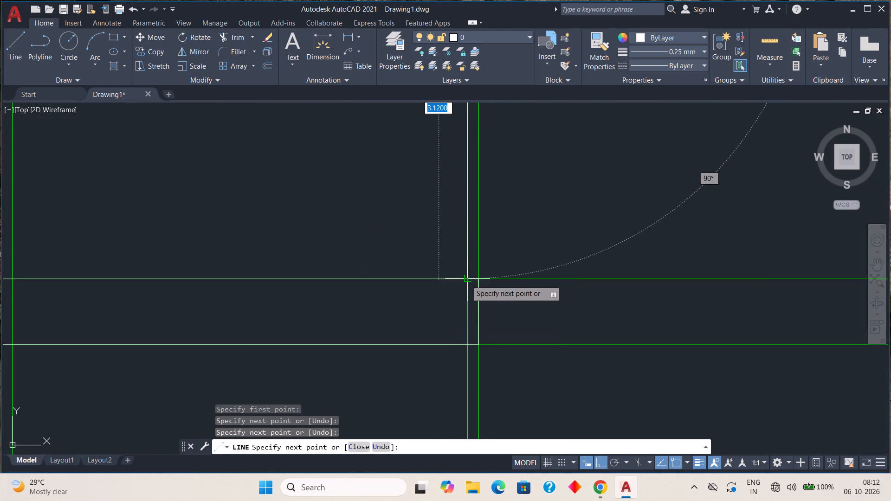
pyautogui.click(467, 277)
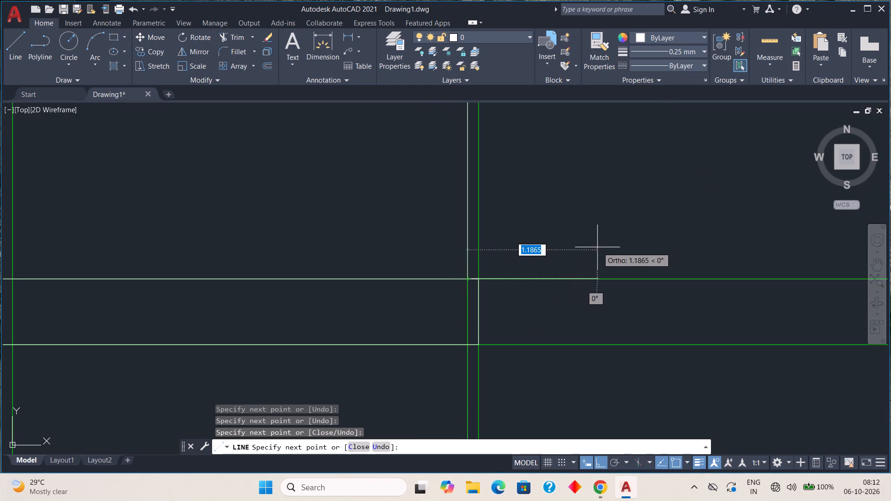
pyautogui.press('Escape')
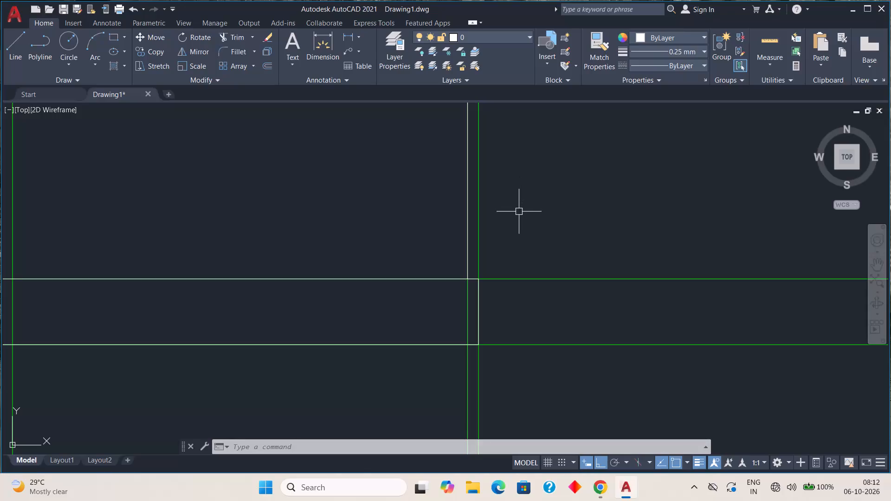
# Trace the staircase block's outer edge with a polyline, from the red plinth line's end around the landing corners and 4.23 up to the verandah door wall.
pyautogui.scroll(-6, 481, 227)
pyautogui.moveTo(459, 326); pyautogui.dragTo(464, 286, button='middle')
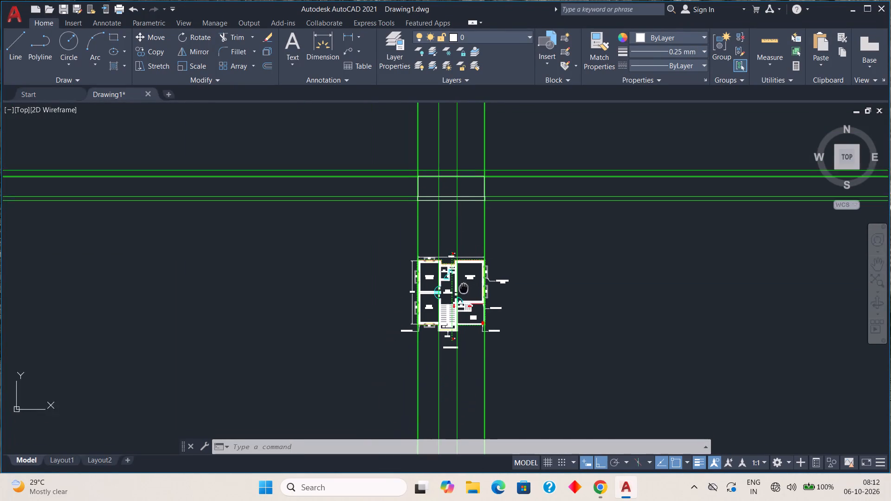
pyautogui.moveTo(464, 286); pyautogui.dragTo(464, 280, button='middle')
pyautogui.scroll(5, 449, 306)
pyautogui.scroll(-1, 460, 311)
pyautogui.moveTo(402, 377); pyautogui.dragTo(402, 327, button='middle')
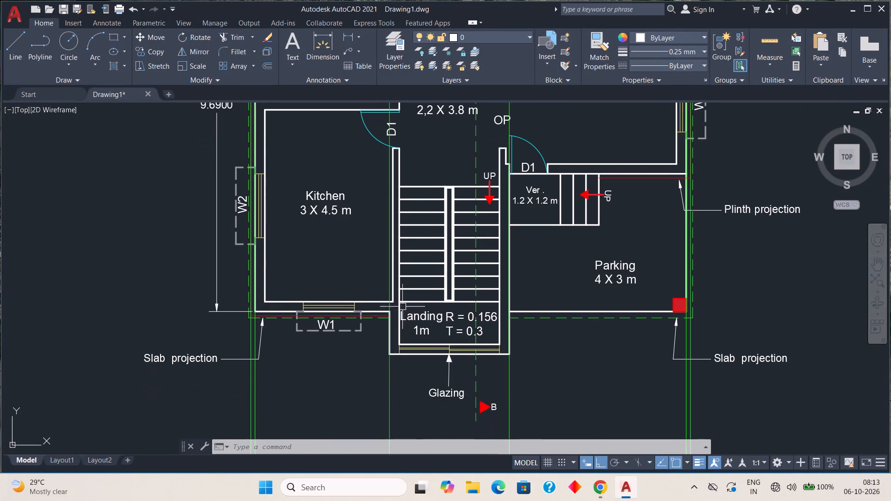
pyautogui.scroll(3, 402, 306)
pyautogui.scroll(-1, 395, 312)
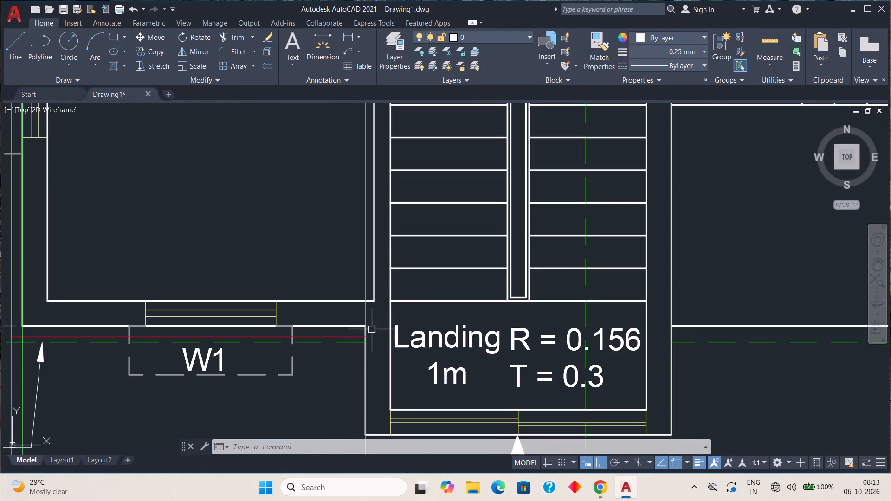
pyautogui.scroll(1, 345, 342)
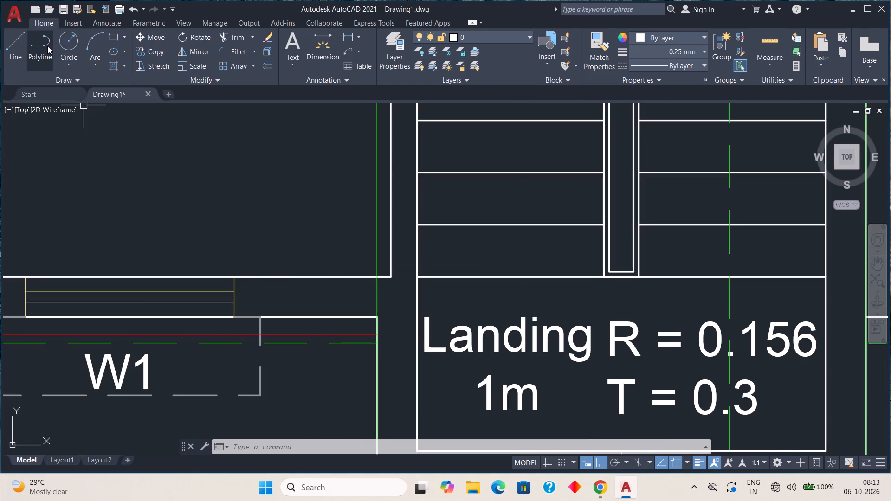
pyautogui.click(47, 46)
pyautogui.scroll(2, 377, 350)
pyautogui.moveTo(376, 356); pyautogui.dragTo(378, 319, button='middle')
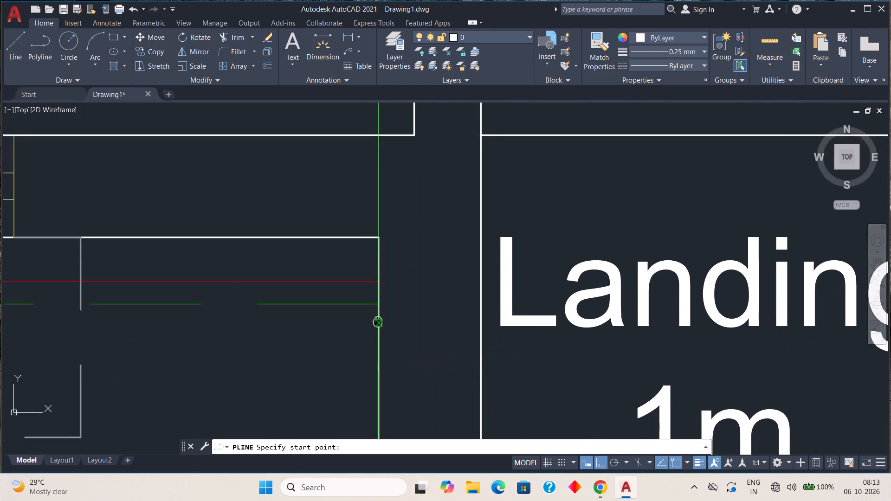
pyautogui.moveTo(378, 319); pyautogui.dragTo(381, 277, button='middle')
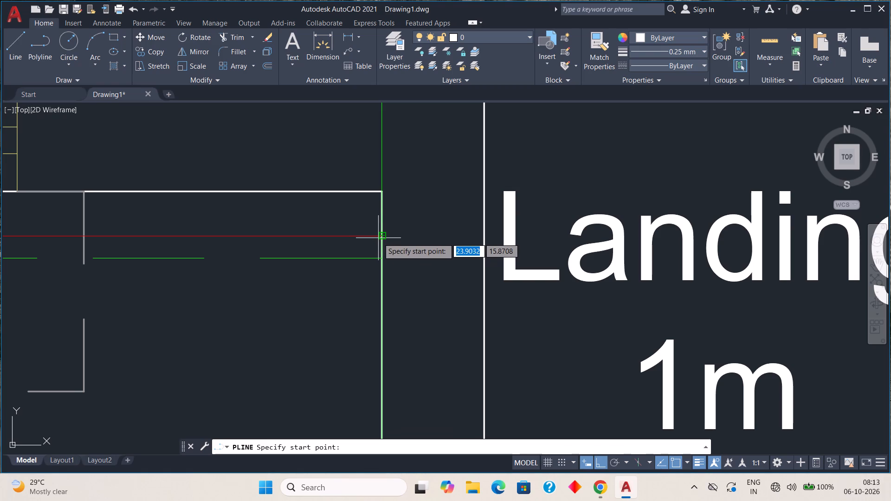
pyautogui.click(381, 236)
pyautogui.scroll(-2, 385, 393)
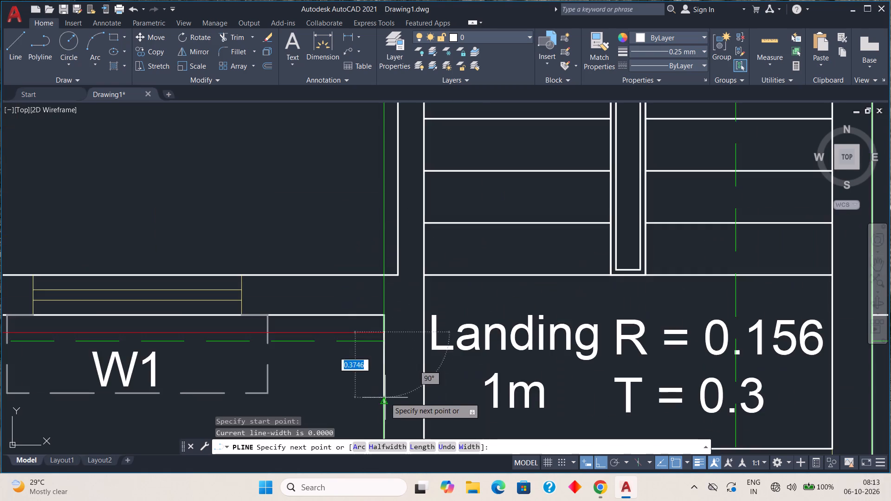
pyautogui.moveTo(394, 351); pyautogui.dragTo(400, 58, button='middle')
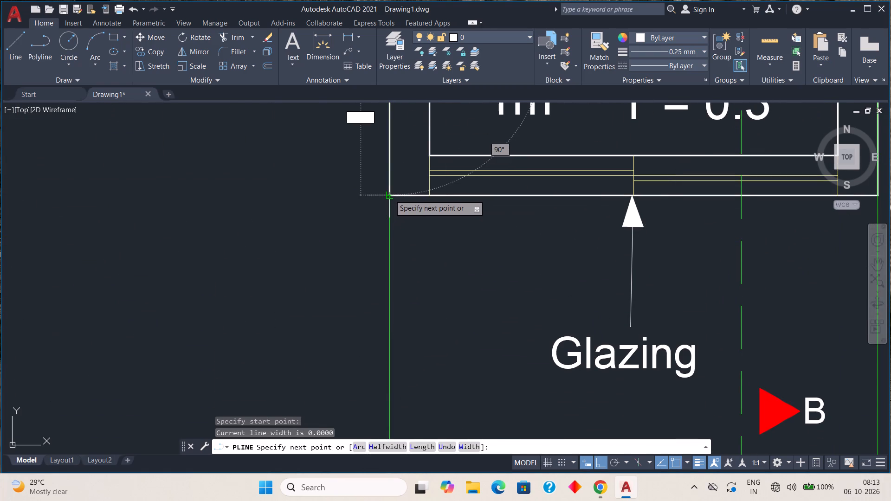
pyautogui.click(390, 194)
pyautogui.moveTo(677, 211); pyautogui.dragTo(103, 246, button='middle')
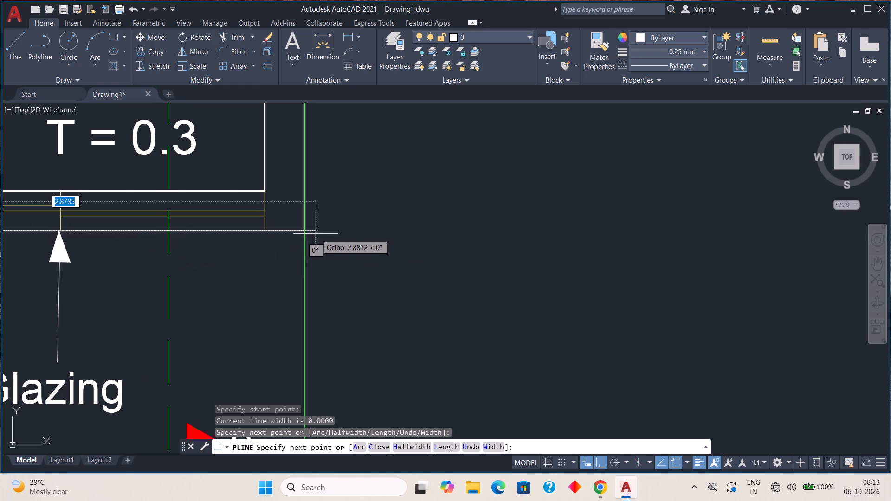
pyautogui.click(306, 232)
pyautogui.scroll(-3, 316, 206)
pyautogui.moveTo(317, 154); pyautogui.dragTo(288, 299, button='middle')
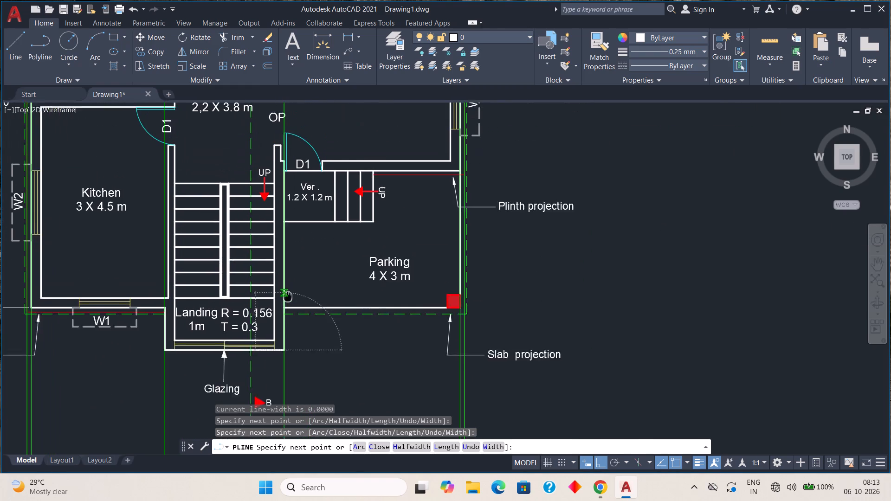
pyautogui.moveTo(288, 299); pyautogui.dragTo(283, 341, button='middle')
pyautogui.moveTo(272, 262); pyautogui.dragTo(263, 329, button='middle')
pyautogui.scroll(3, 268, 305)
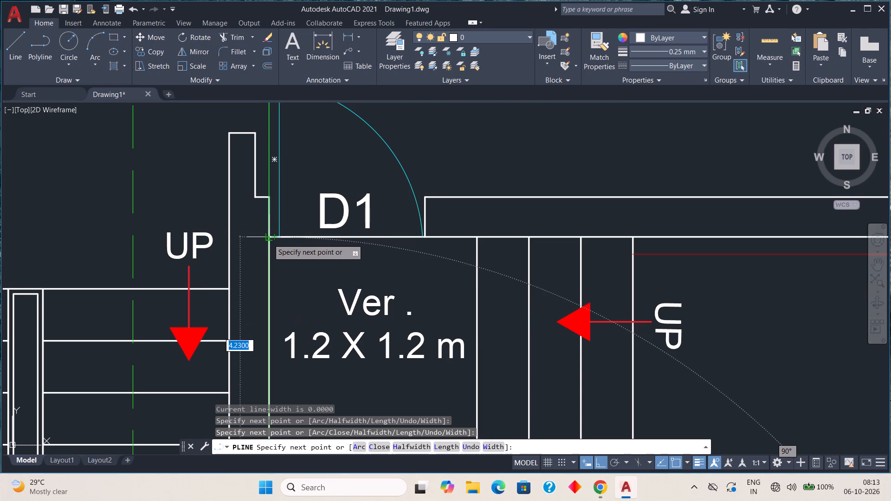
pyautogui.click(268, 239)
pyautogui.press('Escape')
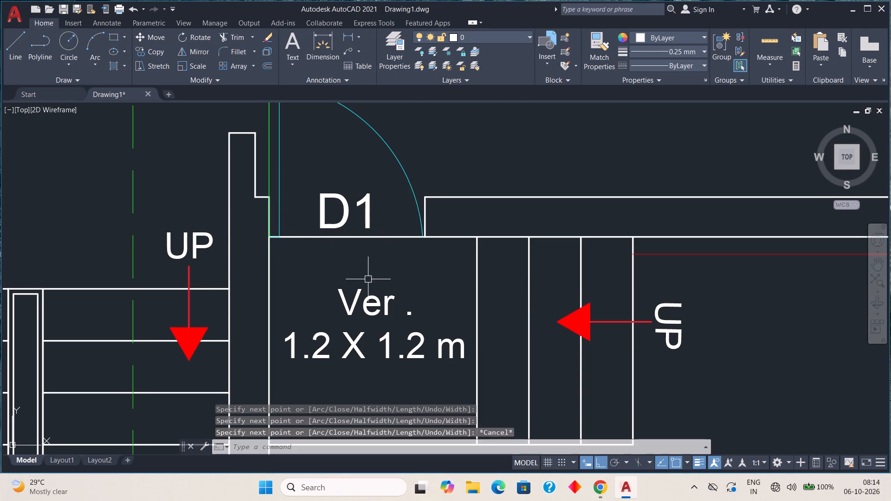
# Offset the traced staircase block polyline 0.1 outward to form its plinth projection line.
pyautogui.press('o')
pyautogui.press('Return')
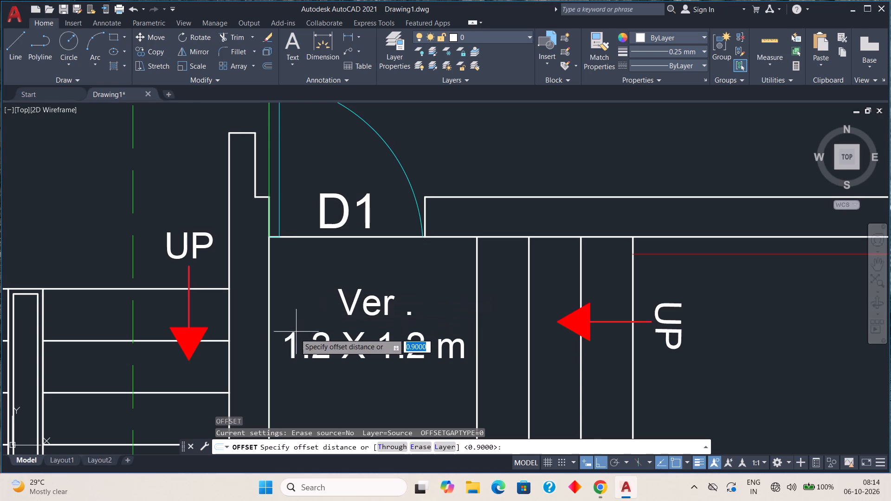
pyautogui.scroll(-3, 296, 340)
pyautogui.moveTo(305, 367); pyautogui.dragTo(431, 144, button='middle')
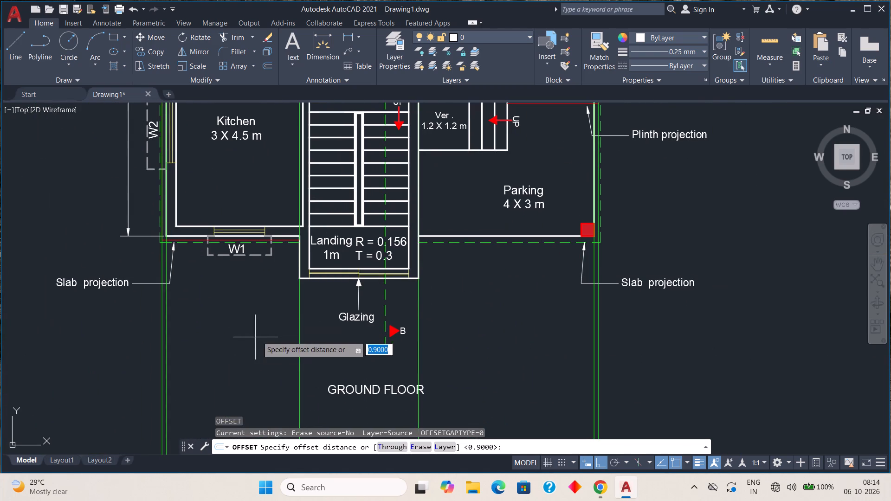
pyautogui.scroll(5, 286, 257)
pyautogui.scroll(-3, 388, 249)
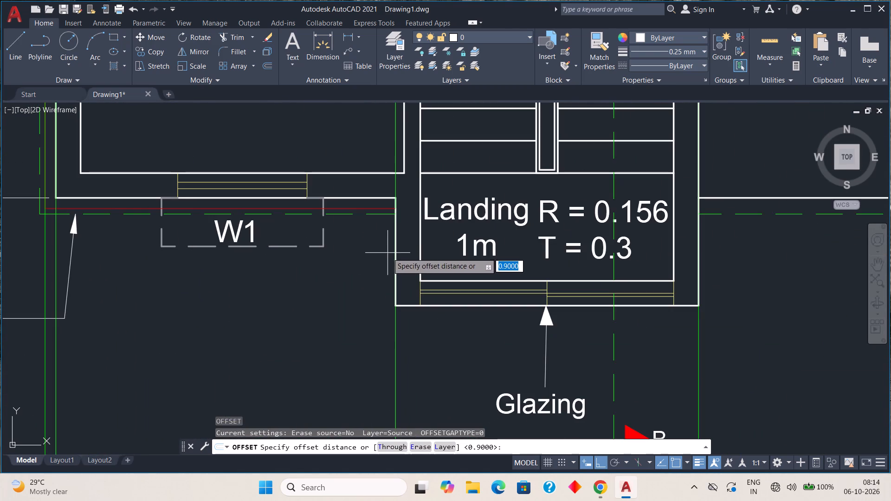
pyautogui.scroll(1, 395, 240)
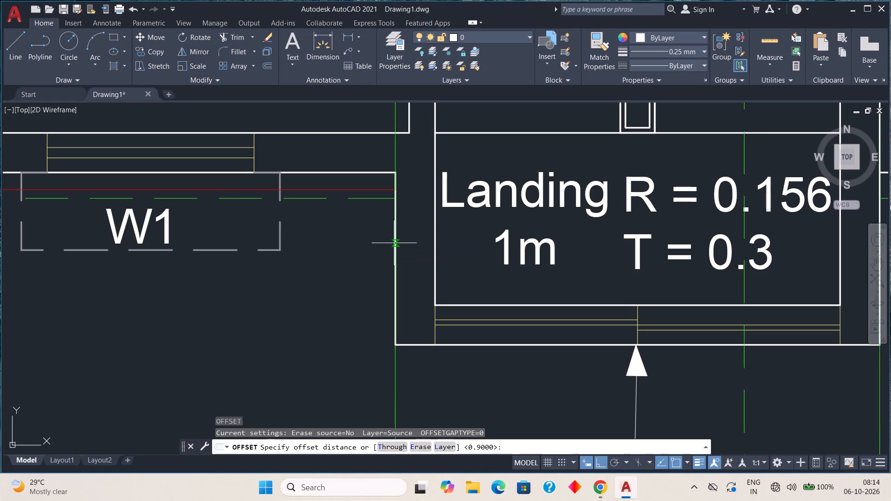
pyautogui.press('.')
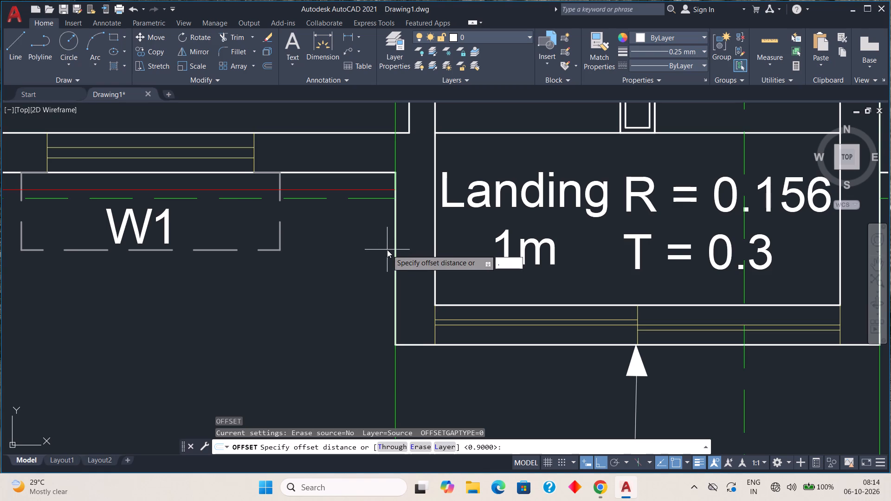
pyautogui.write('1')
pyautogui.press('space')
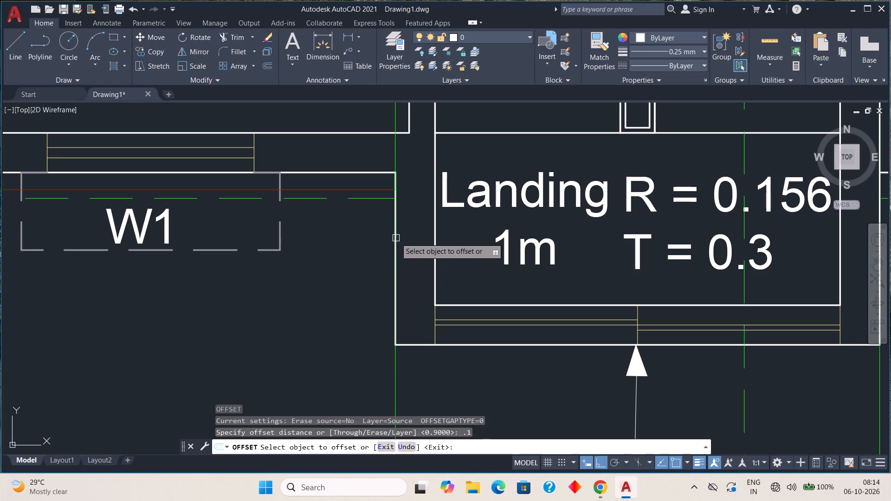
pyautogui.click(396, 238)
pyautogui.click(407, 241)
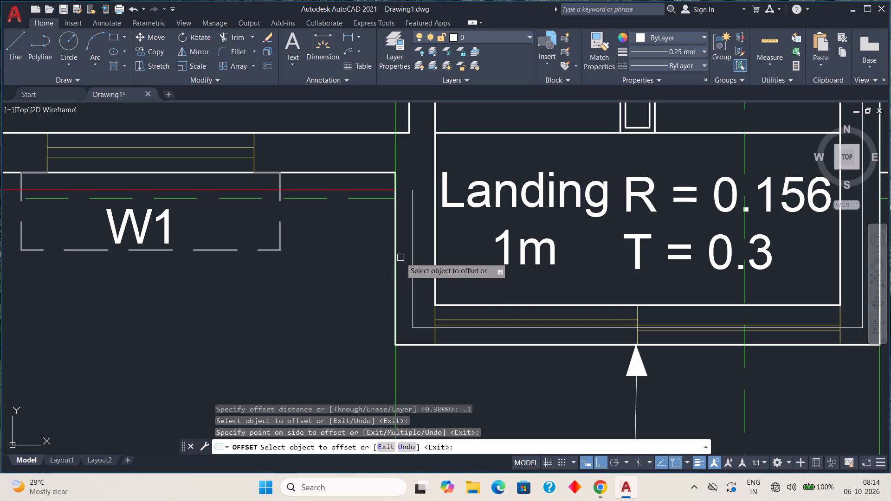
pyautogui.scroll(-1, 398, 260)
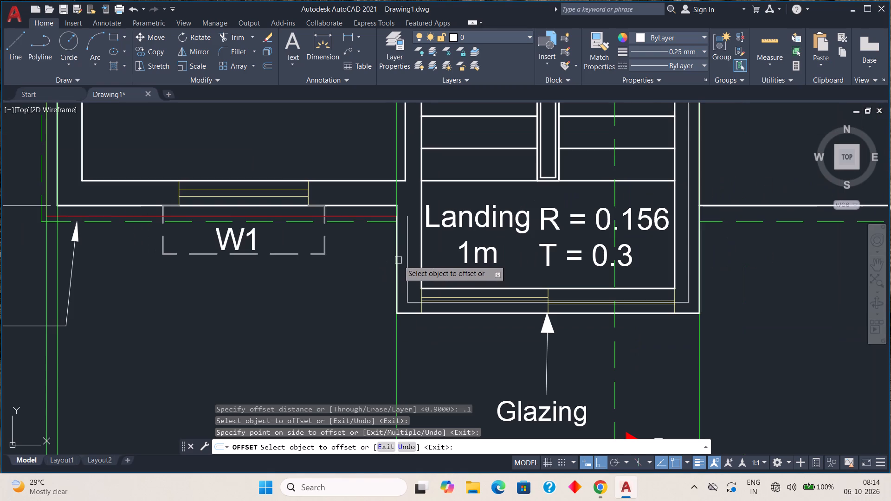
pyautogui.hotkey('ctrl', 'z')
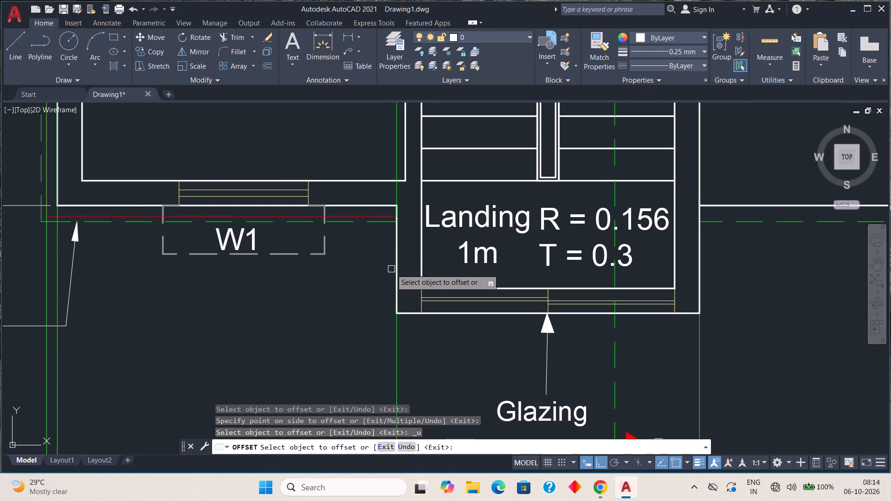
pyautogui.click(397, 266)
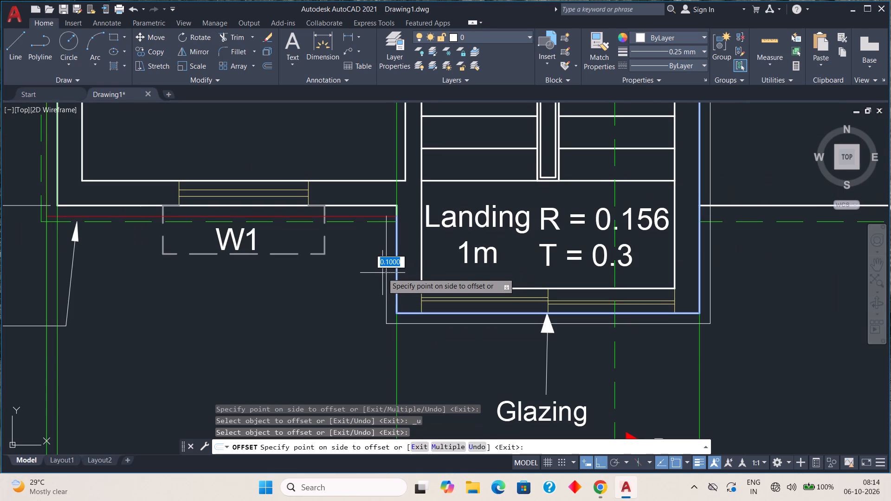
pyautogui.click(382, 273)
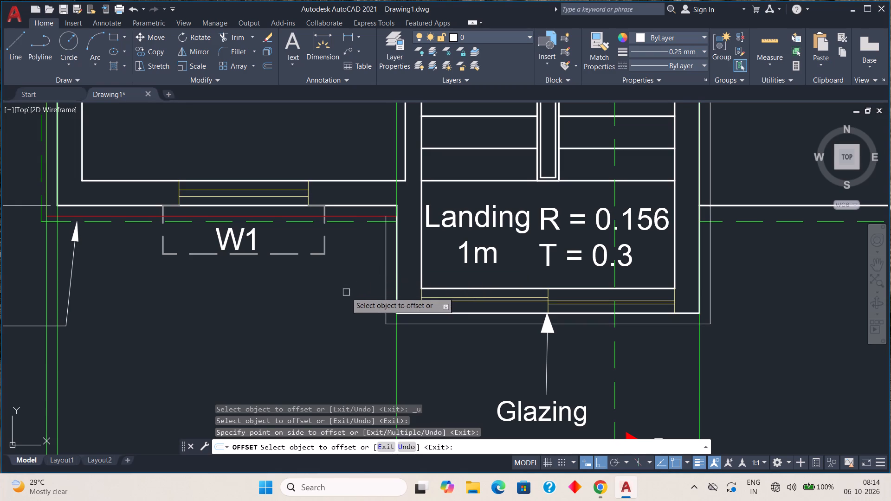
pyautogui.press('Escape')
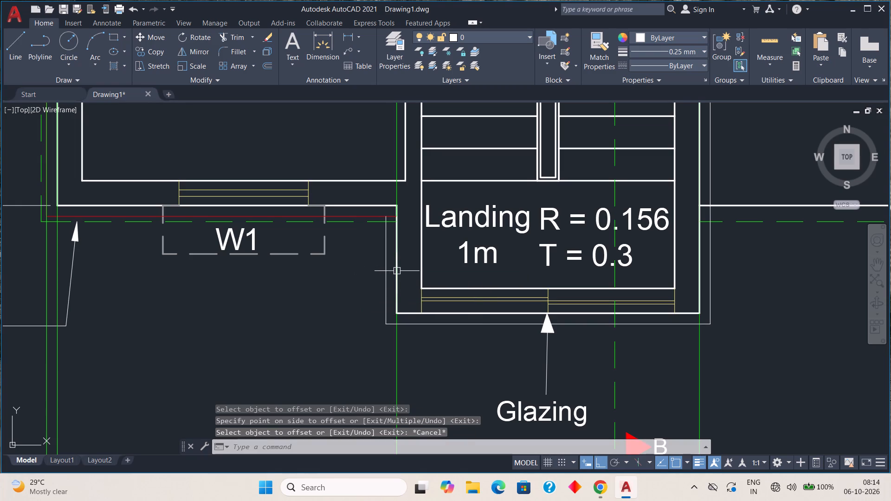
# Erase the original traced polyline along the staircase block's outer wall face.
pyautogui.click(397, 271)
pyautogui.press('Delete')
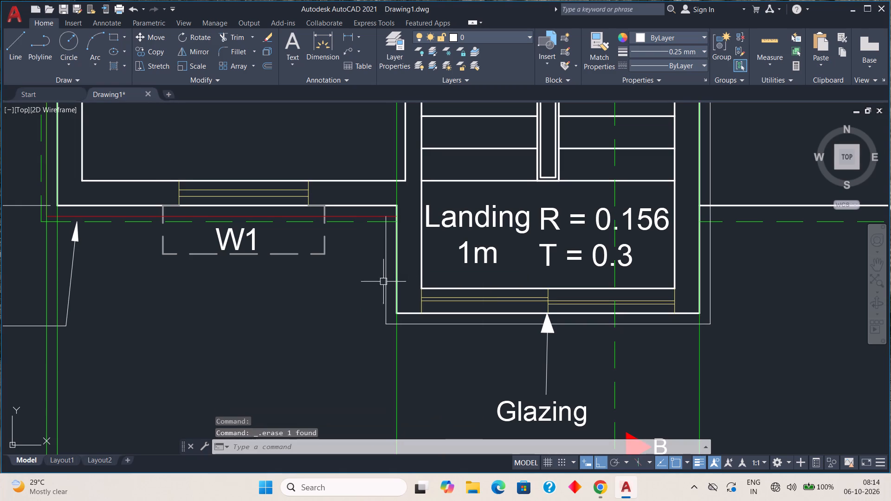
# Match the properties of the red plinth line below window W1 onto the offset staircase polyline.
pyautogui.scroll(2, 395, 258)
pyautogui.moveTo(375, 212); pyautogui.dragTo(374, 239, button='middle')
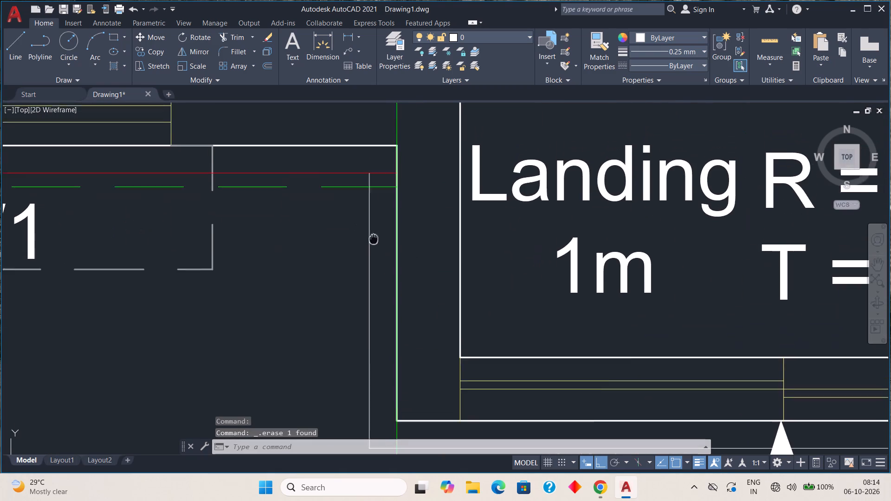
pyautogui.moveTo(374, 239); pyautogui.dragTo(370, 278, button='middle')
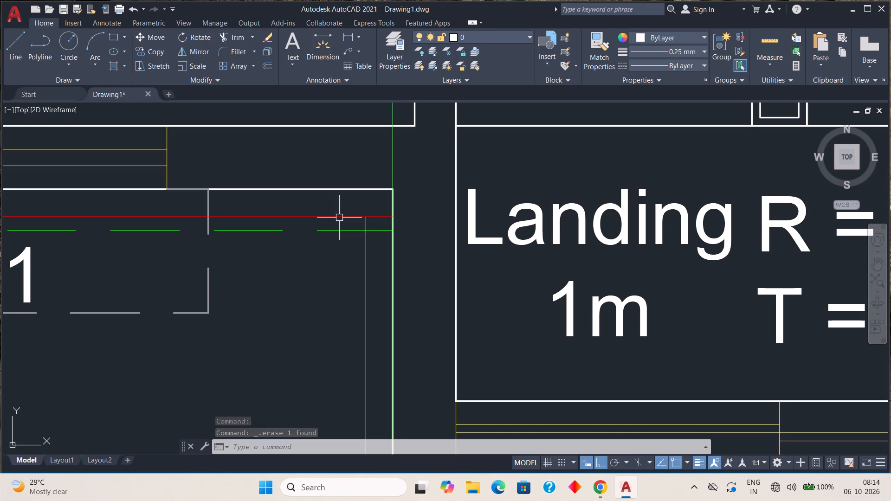
pyautogui.click(339, 218)
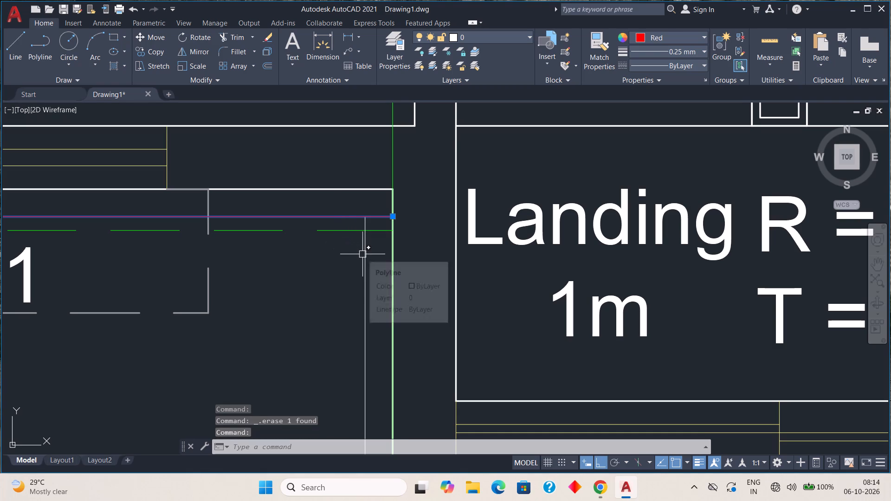
pyautogui.click(362, 254)
pyautogui.press('Escape')
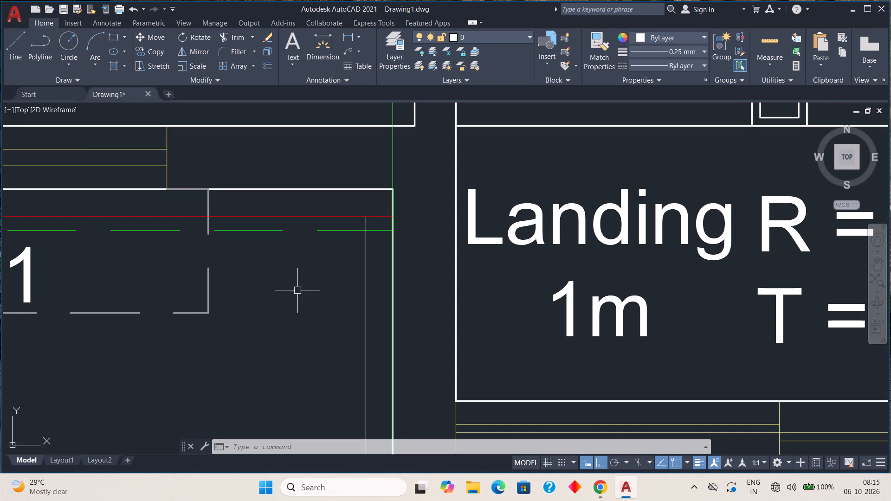
pyautogui.press('m')
pyautogui.press('a')
pyautogui.press('space')
pyautogui.click(324, 218)
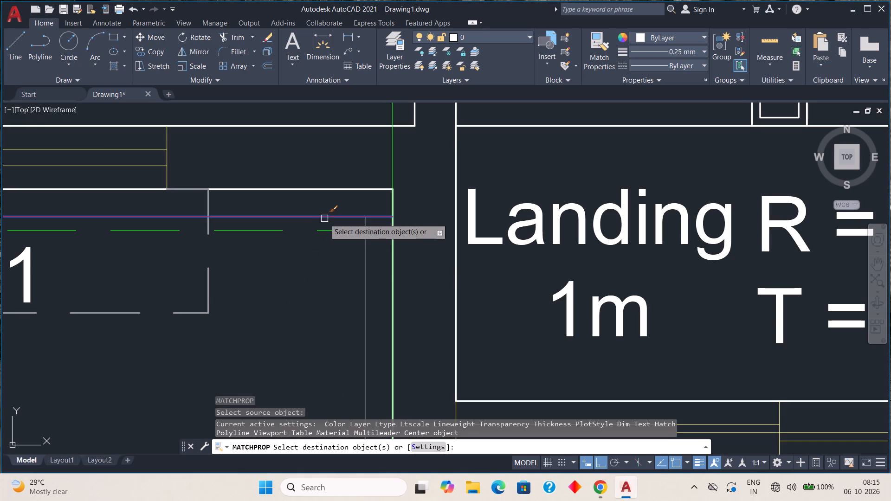
pyautogui.click(363, 261)
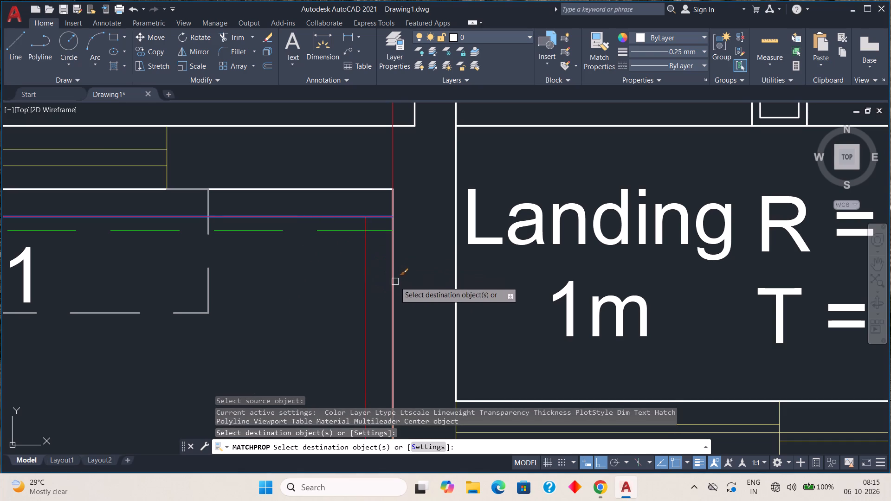
pyautogui.press('Escape')
# Trim away the red staircase plinth line where it crosses the verandah, from door D1's wall to the verandah's parking-side edge.
pyautogui.scroll(-3, 395, 283)
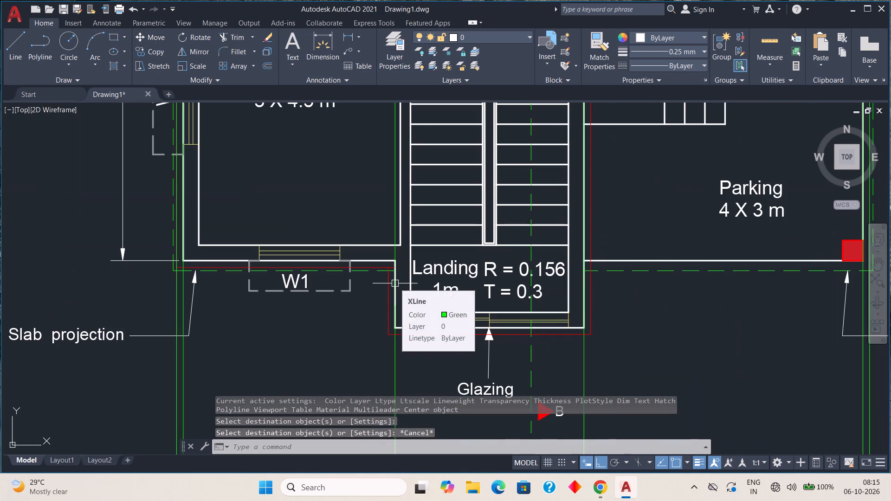
pyautogui.moveTo(507, 213); pyautogui.dragTo(486, 313, button='middle')
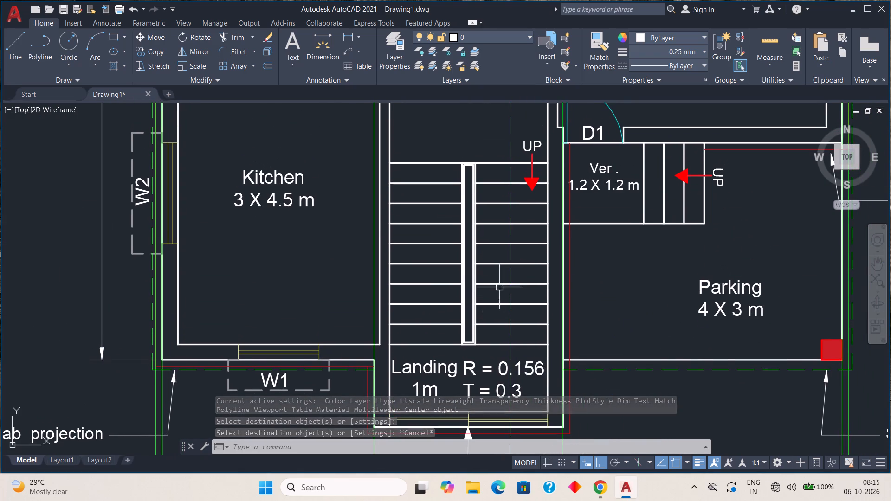
pyautogui.moveTo(503, 243); pyautogui.dragTo(510, 127, button='middle')
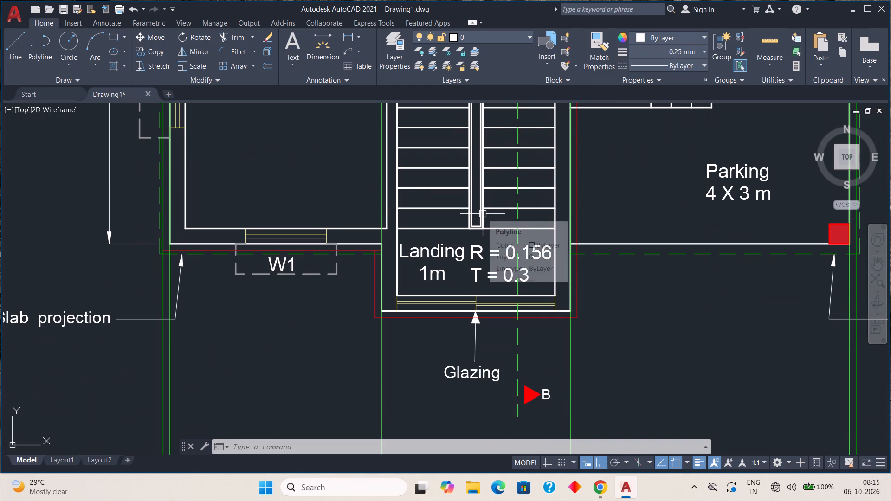
pyautogui.scroll(2, 483, 214)
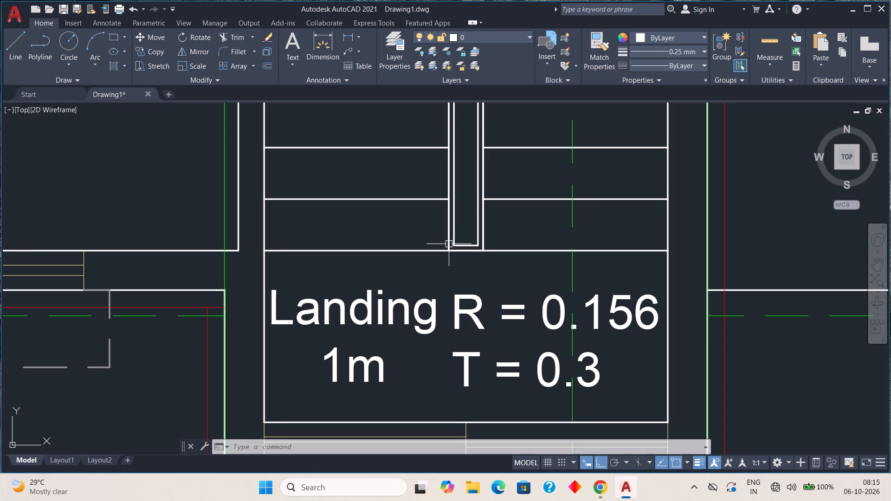
pyautogui.scroll(-2, 645, 228)
pyautogui.moveTo(745, 195); pyautogui.dragTo(643, 327, button='middle')
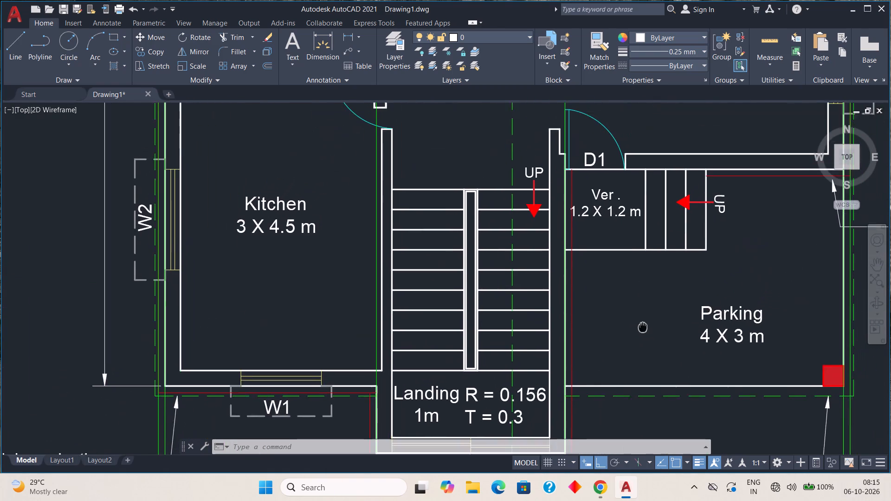
pyautogui.moveTo(643, 327); pyautogui.dragTo(635, 335, button='middle')
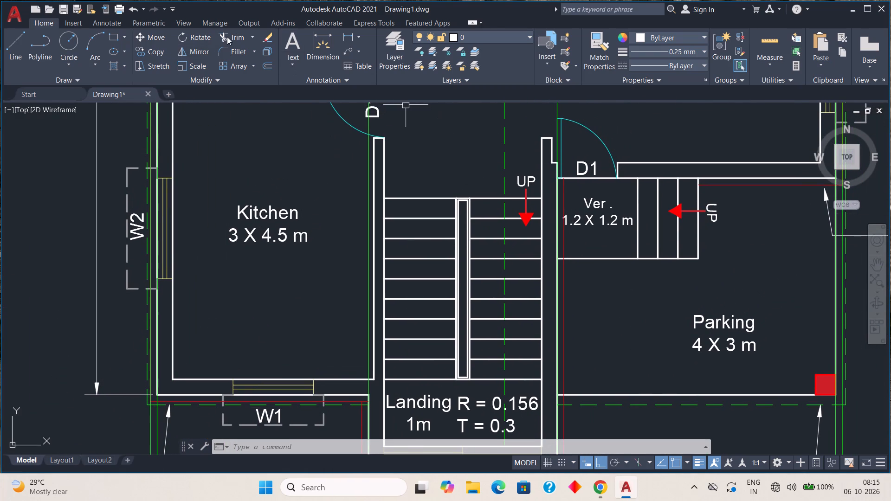
pyautogui.click(227, 37)
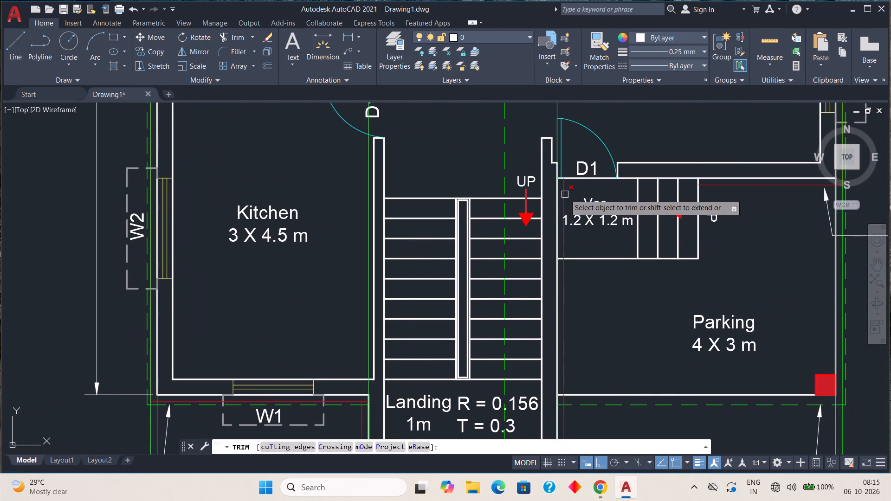
pyautogui.click(563, 195)
pyautogui.click(563, 188)
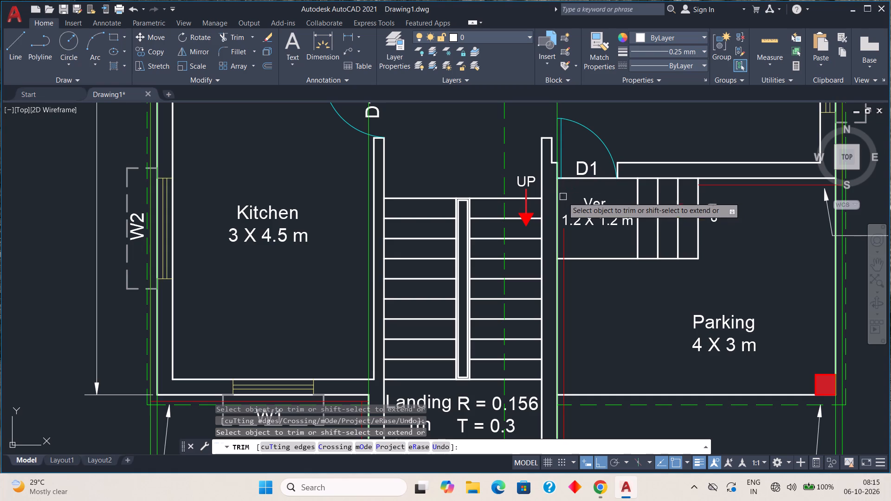
pyautogui.click(563, 235)
pyautogui.scroll(-1, 591, 284)
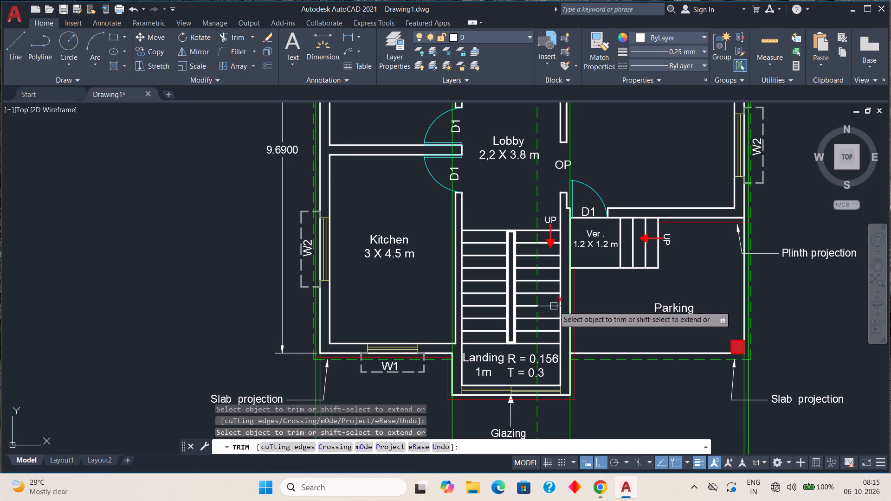
pyautogui.scroll(-2, 516, 284)
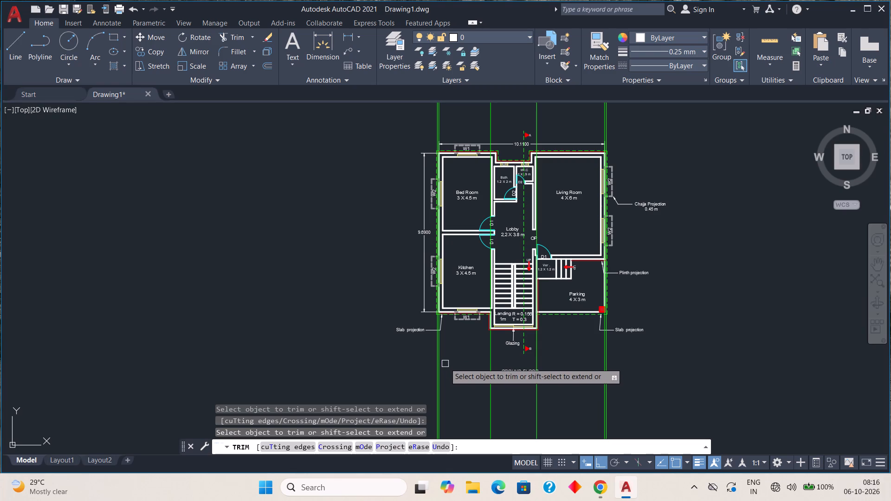
pyautogui.scroll(3, 548, 275)
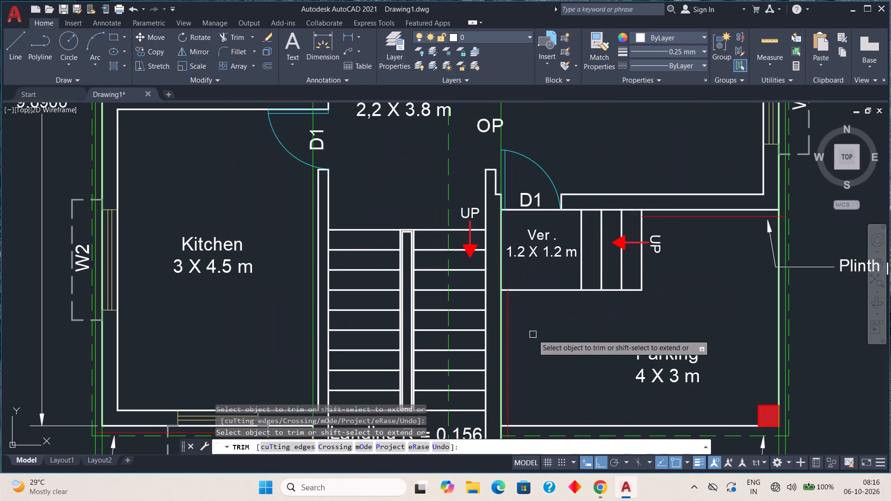
pyautogui.press('Escape')
pyautogui.press('Escape')
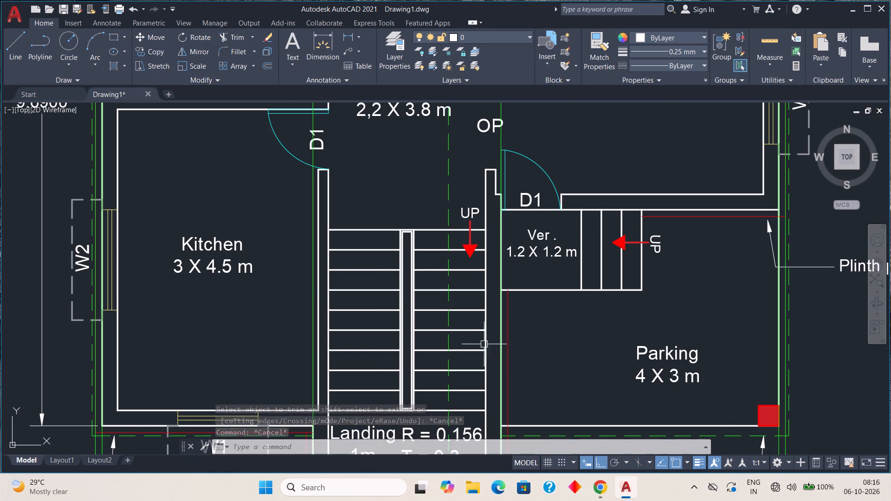
# Draw vertical construction lines through both outer corners of the red staircase plinth line, setting the current colour to green.
pyautogui.scroll(-1, 481, 340)
pyautogui.moveTo(428, 365); pyautogui.dragTo(495, 305, button='middle')
pyautogui.scroll(2, 447, 332)
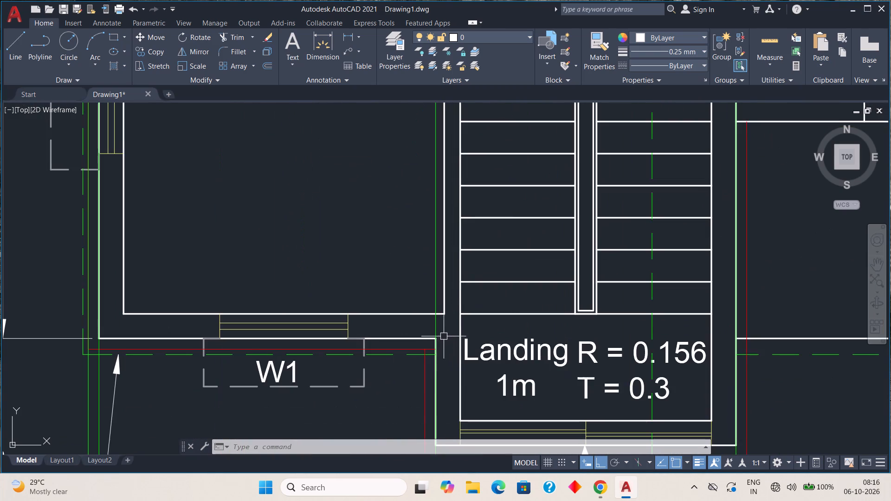
pyautogui.moveTo(441, 352); pyautogui.dragTo(459, 252, button='middle')
pyautogui.press('x')
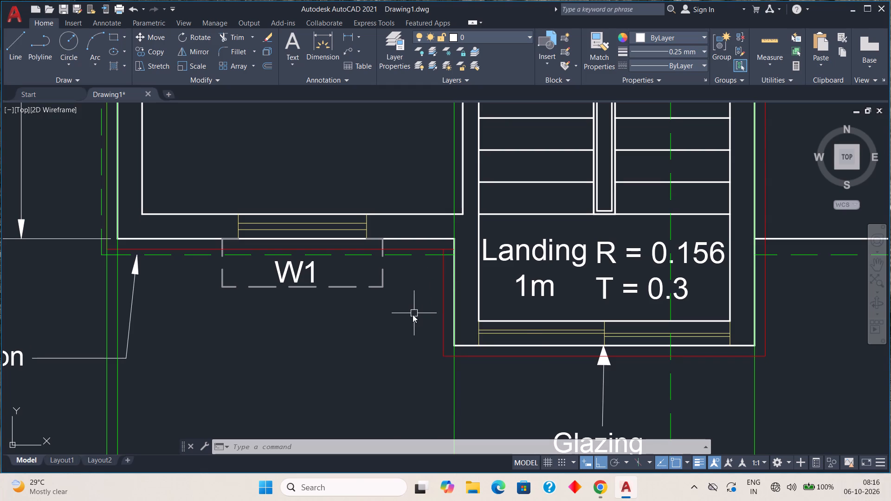
pyautogui.press('l')
pyautogui.press('space')
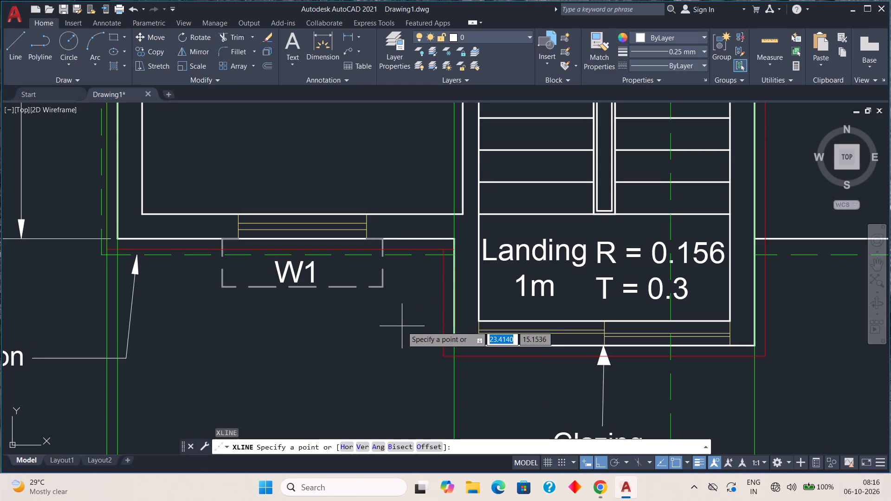
pyautogui.write('V')
pyautogui.press('space')
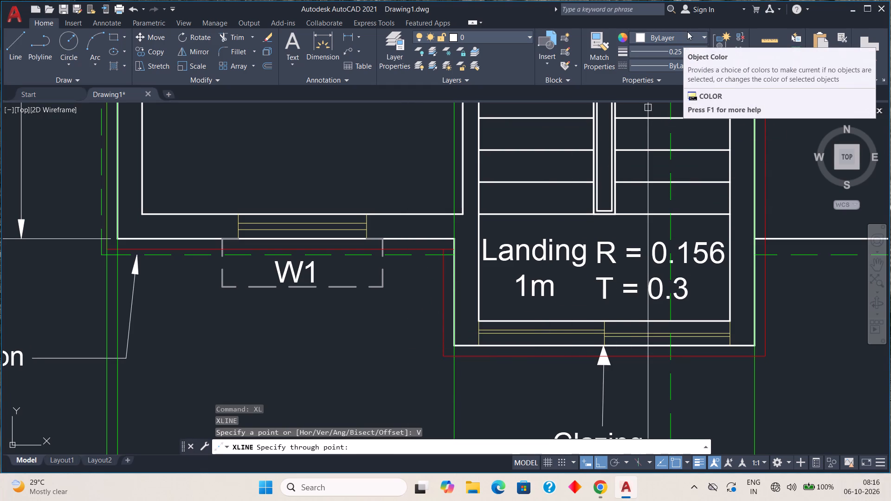
pyautogui.click(701, 35)
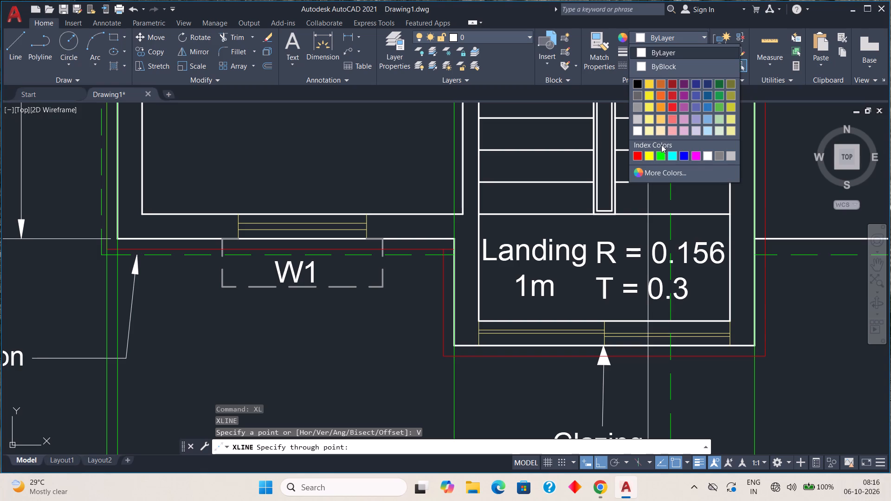
pyautogui.click(659, 155)
pyautogui.scroll(-1, 532, 288)
pyautogui.scroll(2, 464, 330)
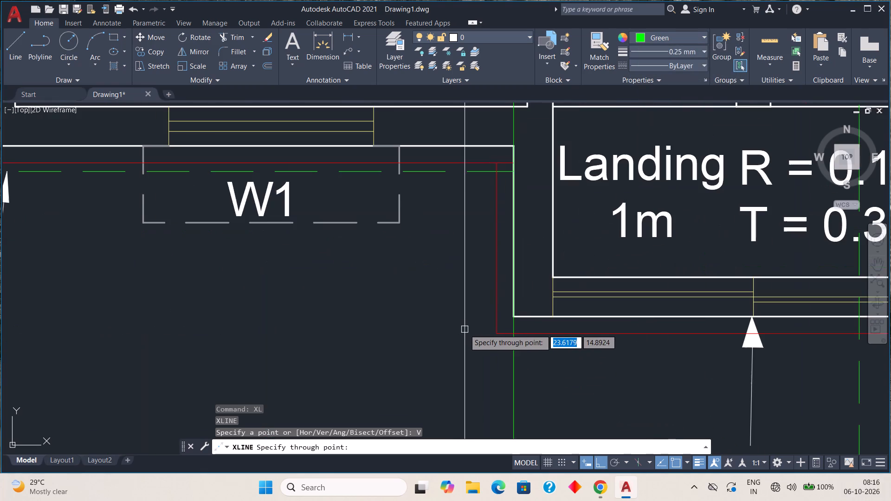
pyautogui.click(494, 331)
pyautogui.scroll(-1, 794, 308)
pyautogui.moveTo(740, 312); pyautogui.dragTo(275, 308, button='middle')
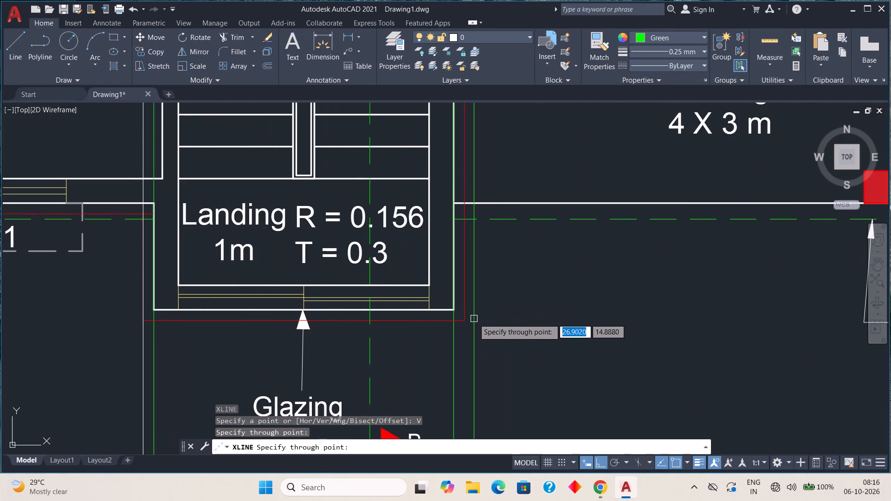
pyautogui.click(466, 322)
pyautogui.press('Escape')
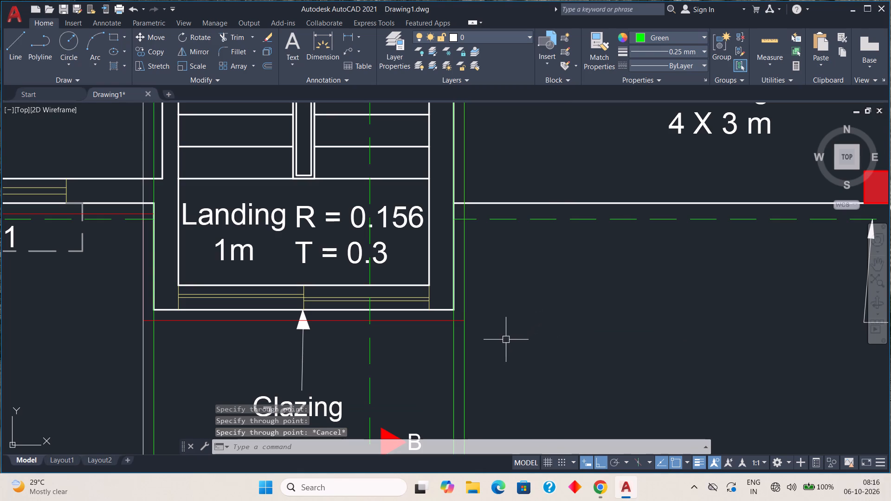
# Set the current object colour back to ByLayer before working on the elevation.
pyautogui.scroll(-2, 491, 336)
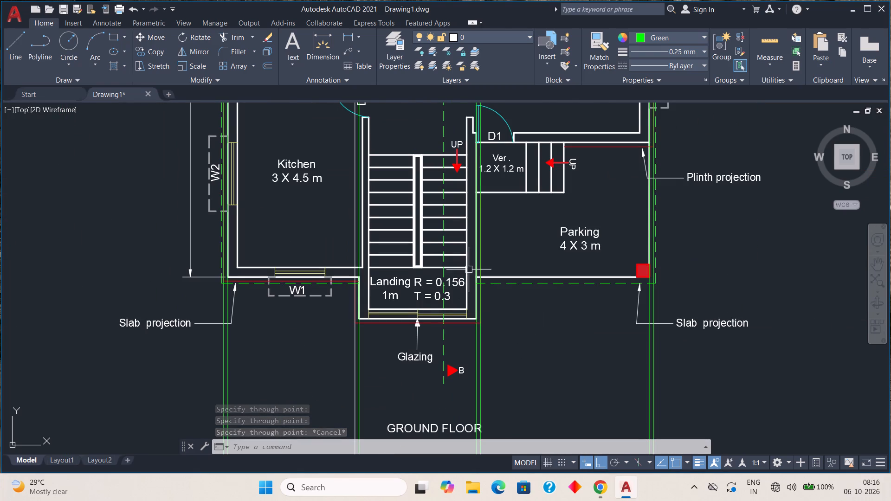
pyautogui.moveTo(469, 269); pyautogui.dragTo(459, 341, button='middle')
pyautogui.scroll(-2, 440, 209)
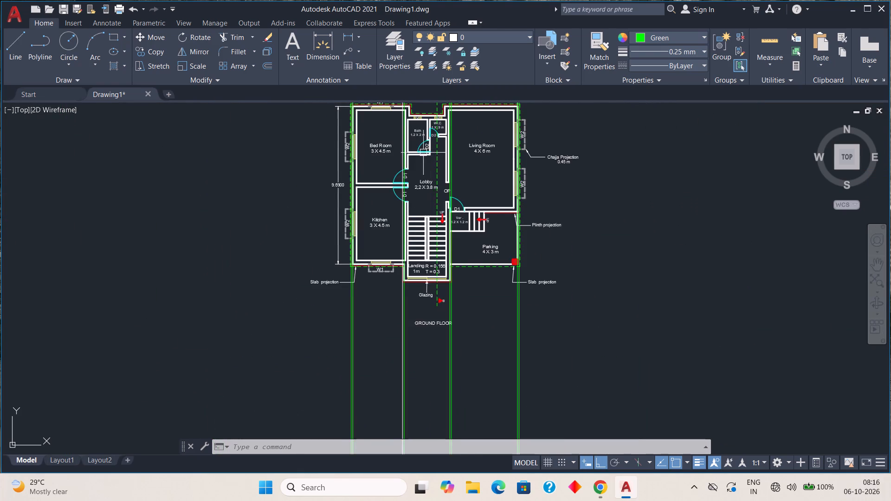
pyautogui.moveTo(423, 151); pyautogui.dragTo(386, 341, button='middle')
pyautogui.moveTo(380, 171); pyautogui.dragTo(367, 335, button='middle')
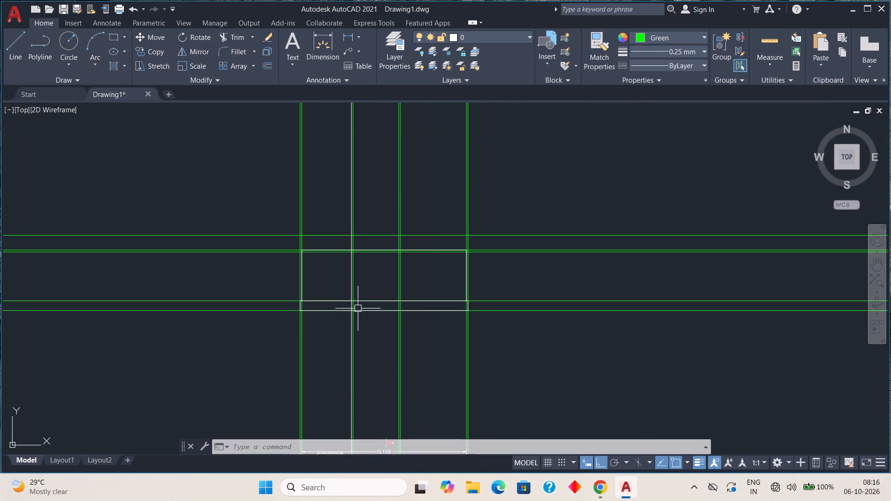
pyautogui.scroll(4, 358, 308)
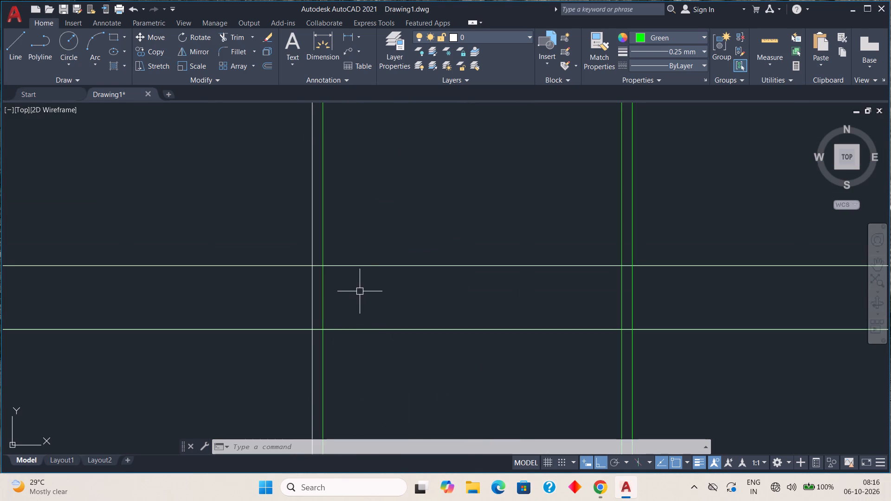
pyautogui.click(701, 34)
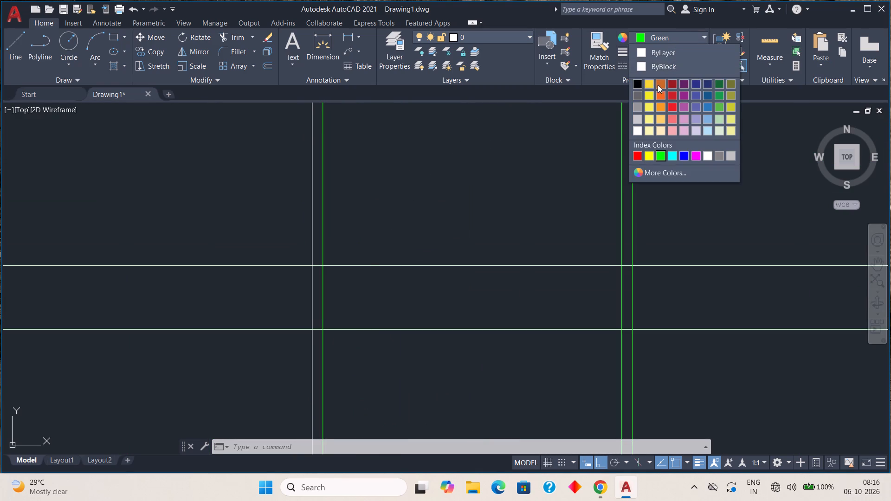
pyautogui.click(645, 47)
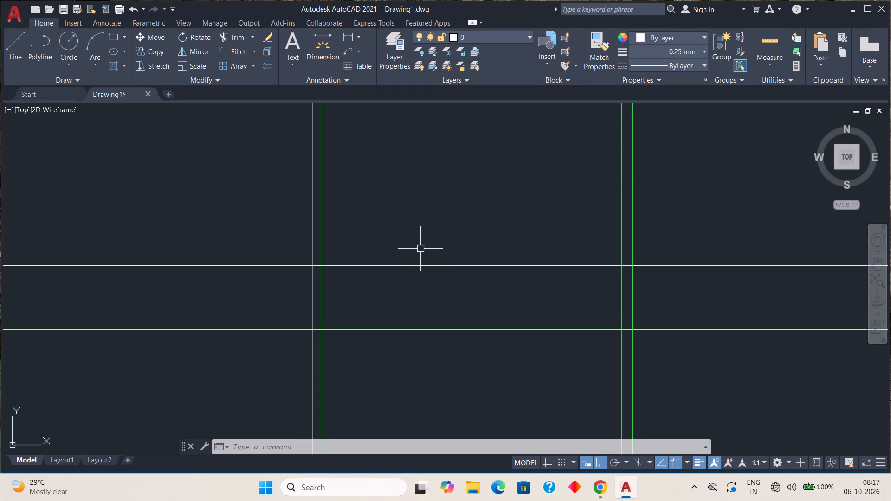
# Examine the projected staircase block guides where they cross the elevation's outline and level lines.
pyautogui.scroll(-3, 420, 247)
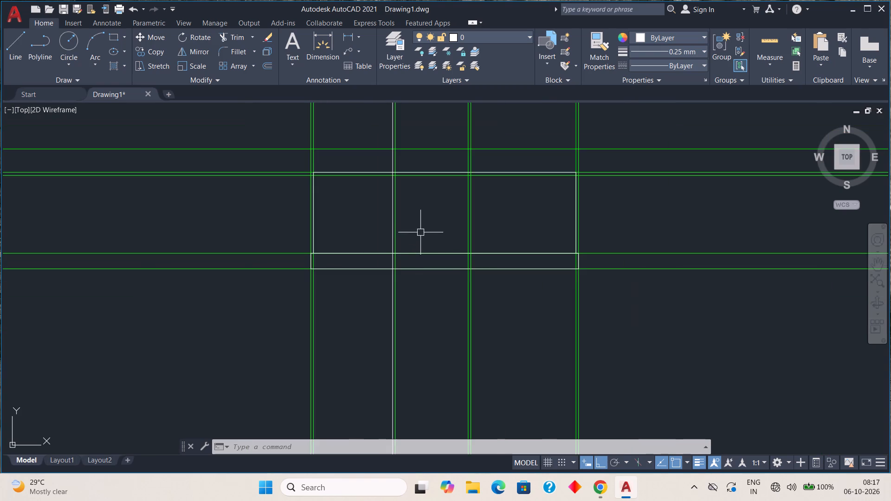
pyautogui.moveTo(420, 235); pyautogui.dragTo(415, 263, button='middle')
pyautogui.scroll(3, 421, 283)
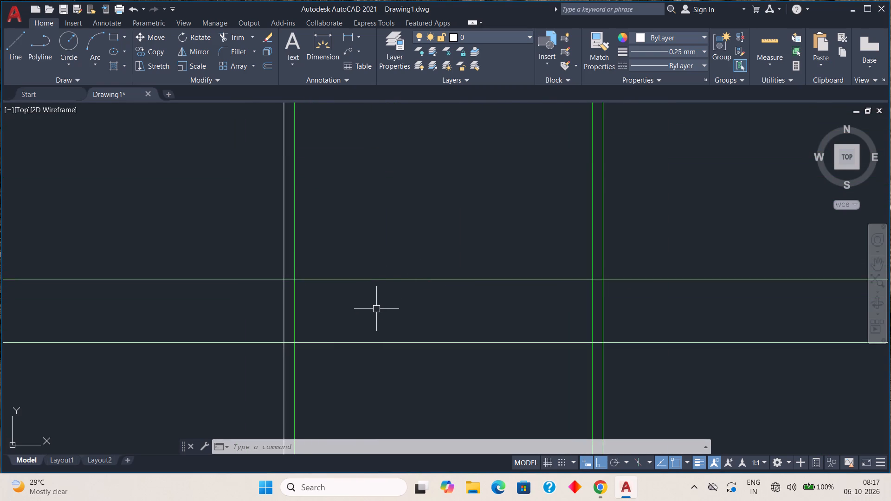
pyautogui.scroll(-5, 376, 309)
pyautogui.moveTo(382, 260); pyautogui.dragTo(378, 285, button='middle')
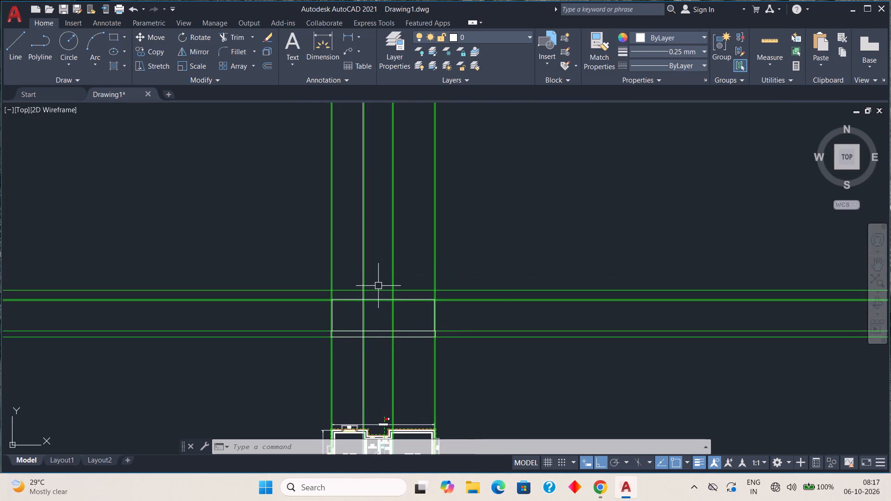
pyautogui.scroll(3, 378, 286)
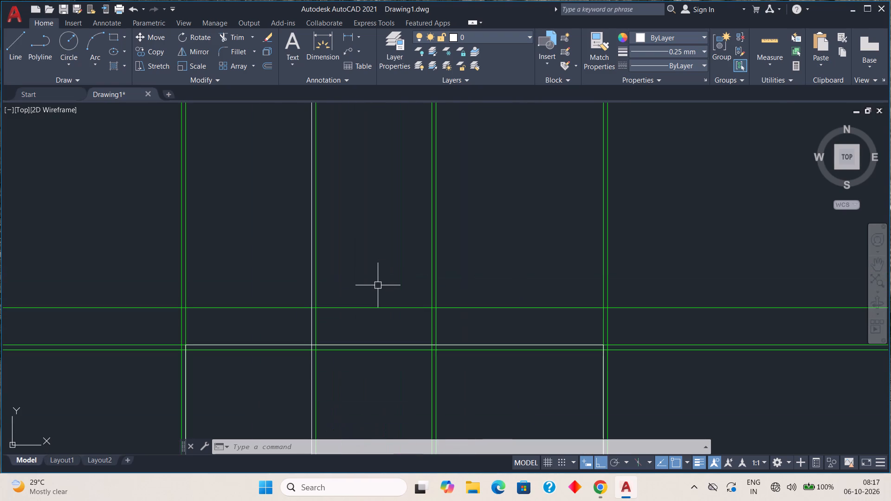
pyautogui.scroll(-3, 366, 246)
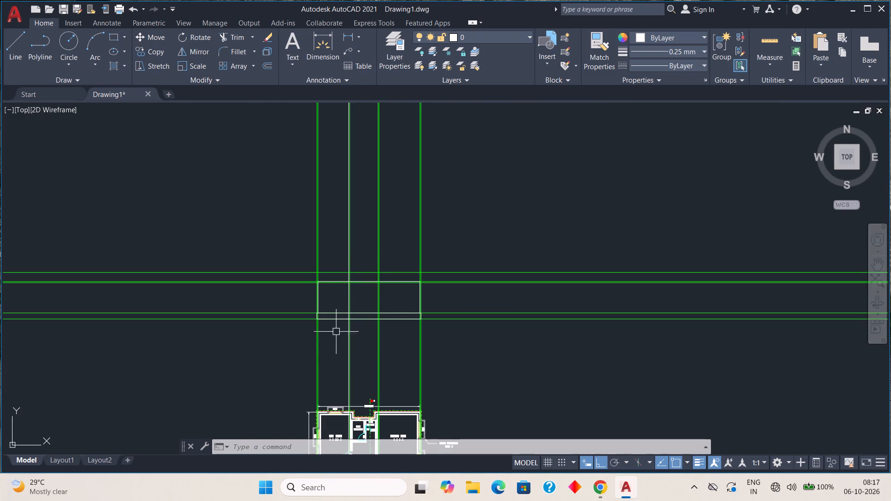
# Erase the white vertical construction line through the staircase plinth line's outer corner on the W1 side.
pyautogui.moveTo(345, 362); pyautogui.dragTo(370, 256, button='middle')
pyautogui.moveTo(366, 388); pyautogui.dragTo(390, 301, button='middle')
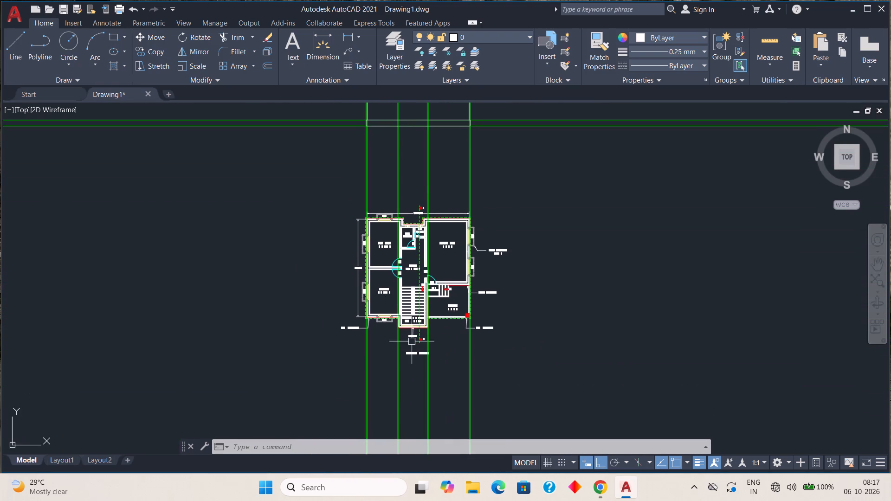
pyautogui.scroll(4, 413, 345)
pyautogui.scroll(3, 335, 299)
pyautogui.scroll(-2, 329, 295)
pyautogui.moveTo(350, 280); pyautogui.dragTo(401, 387, button='middle')
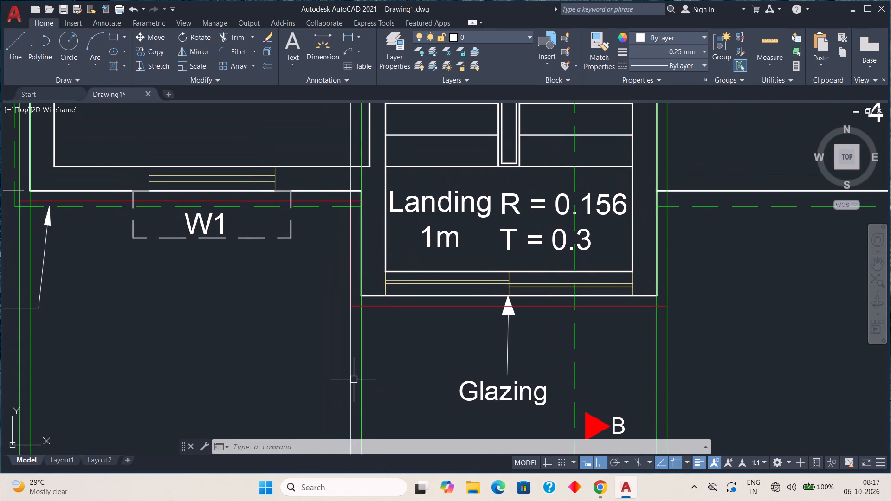
pyautogui.click(353, 373)
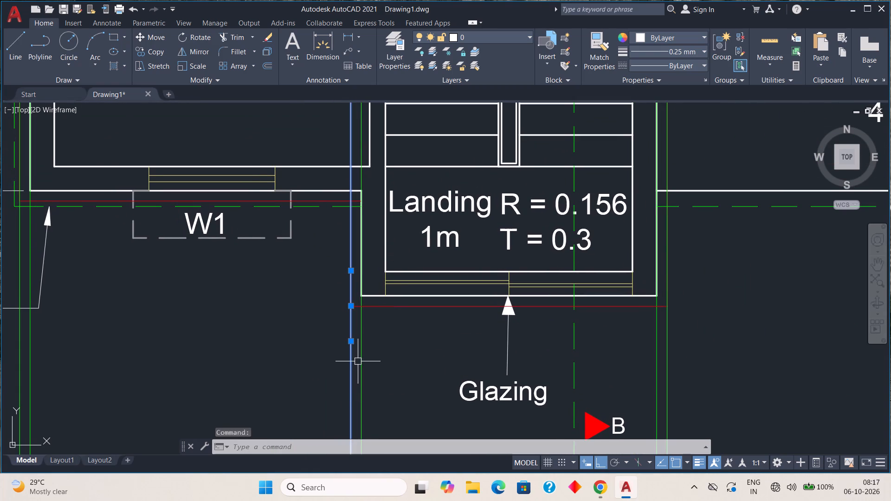
pyautogui.press('Delete')
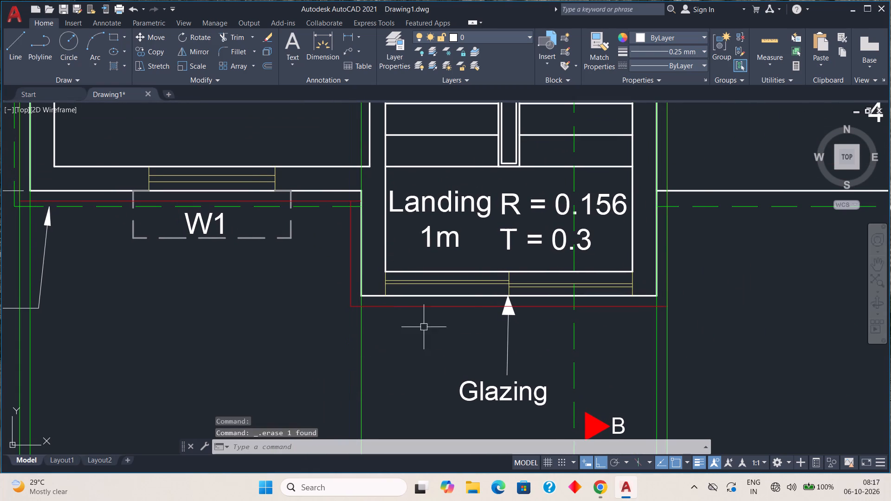
# Draw a green vertical construction line through the staircase plinth line's outer corner on the W1 side.
pyautogui.click(706, 34)
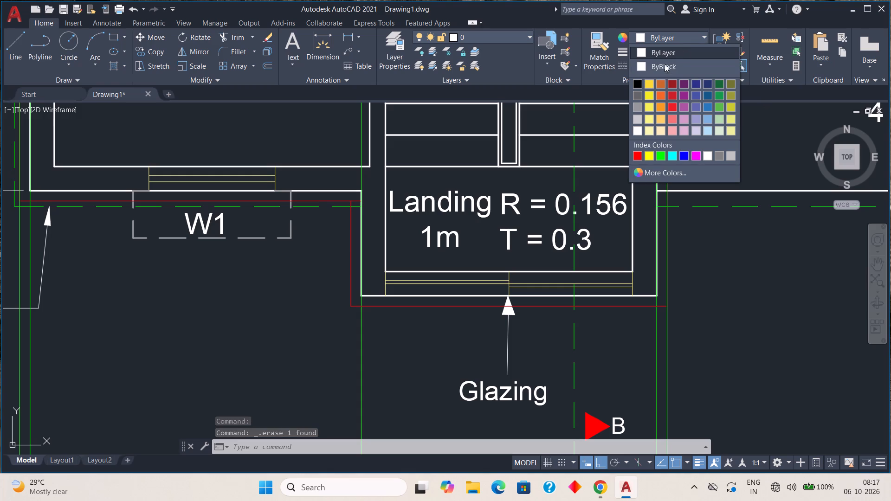
pyautogui.click(660, 155)
pyautogui.press('x')
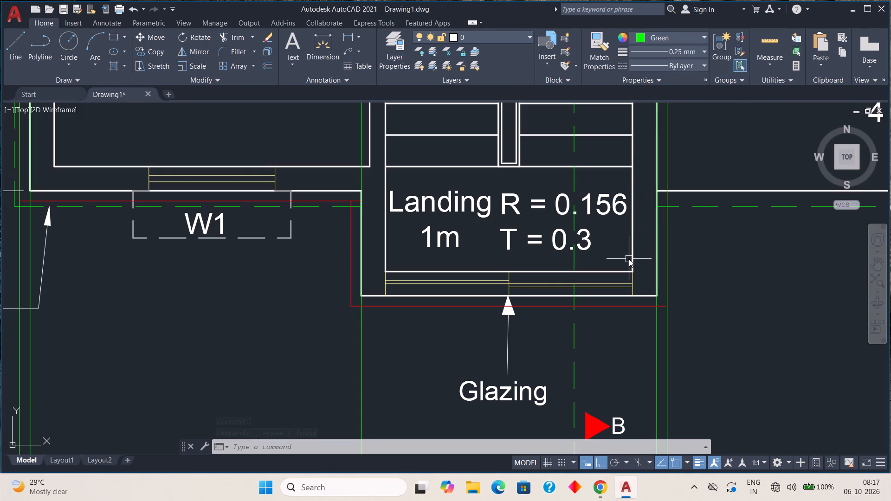
pyautogui.press('l')
pyautogui.press('space')
pyautogui.press('v')
pyautogui.press('space')
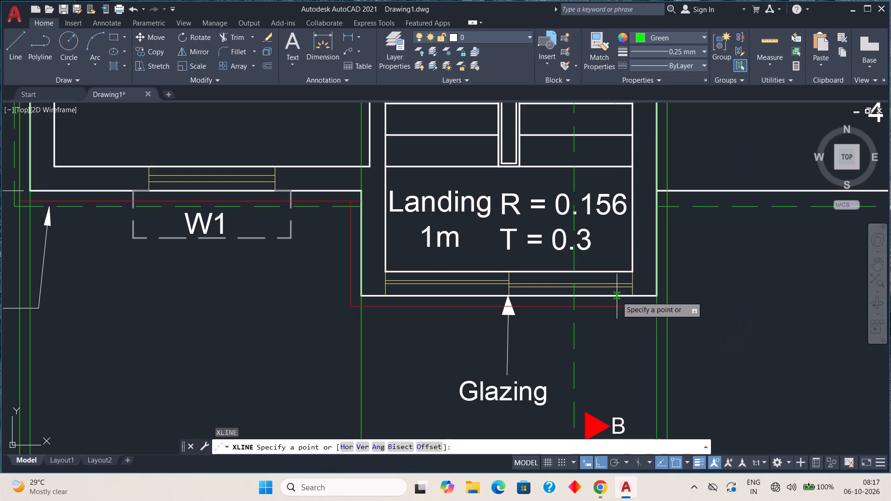
pyautogui.click(351, 304)
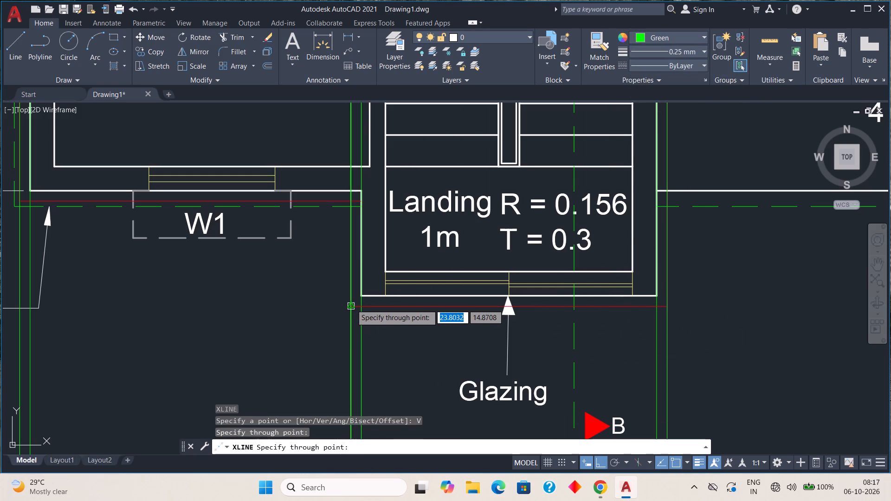
pyautogui.scroll(3, 415, 289)
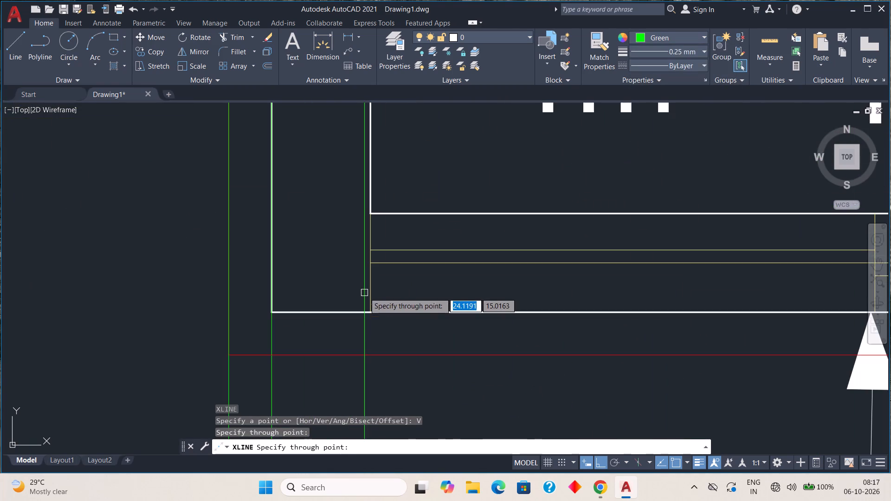
pyautogui.press('Escape')
# Return to the elevation and set the current object colour to ByLayer for its outlines.
pyautogui.scroll(-5, 366, 293)
pyautogui.moveTo(439, 172); pyautogui.dragTo(381, 497, button='middle')
pyautogui.moveTo(389, 150); pyautogui.dragTo(361, 460, button='middle')
pyautogui.moveTo(361, 161); pyautogui.dragTo(352, 360, button='middle')
pyautogui.scroll(3, 297, 300)
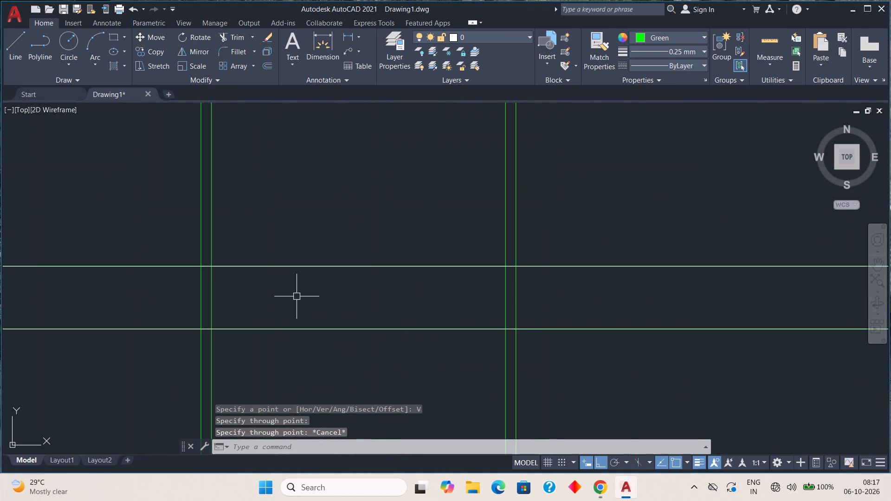
pyautogui.scroll(-1, 297, 296)
pyautogui.moveTo(299, 296); pyautogui.dragTo(446, 277, button='middle')
pyautogui.scroll(-4, 446, 277)
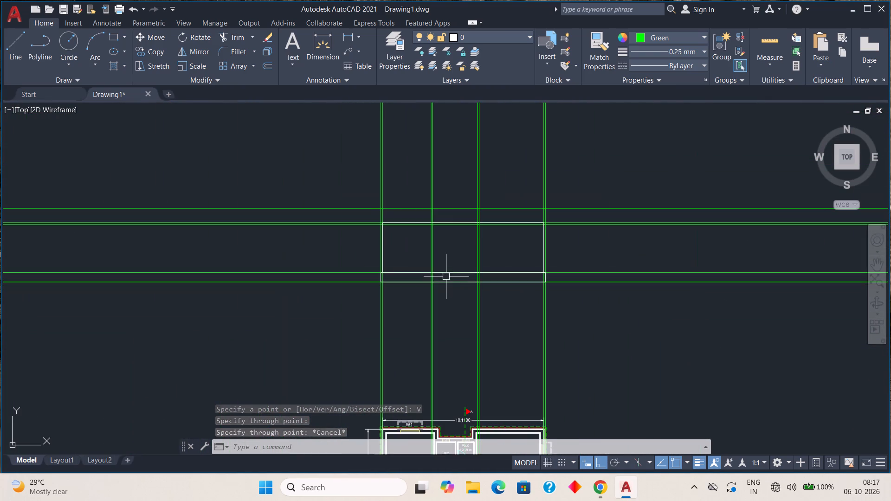
pyautogui.moveTo(454, 258); pyautogui.dragTo(445, 282, button='middle')
pyautogui.scroll(2, 444, 279)
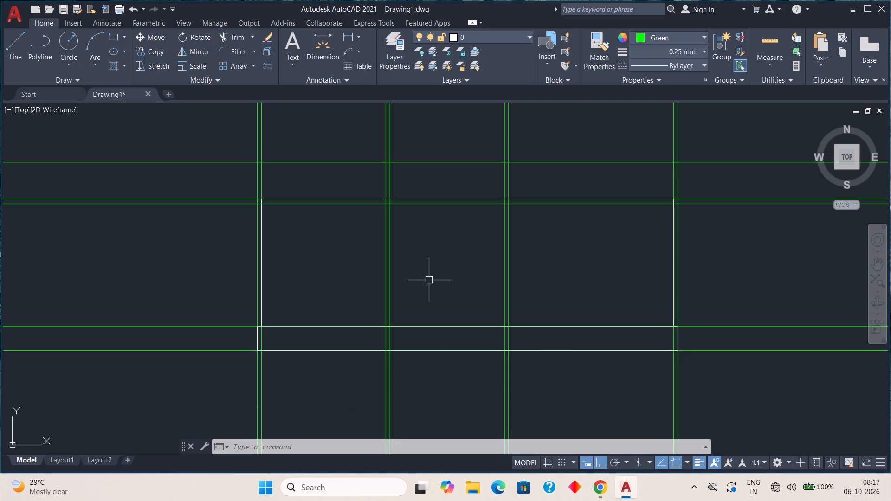
pyautogui.click(702, 32)
pyautogui.click(647, 51)
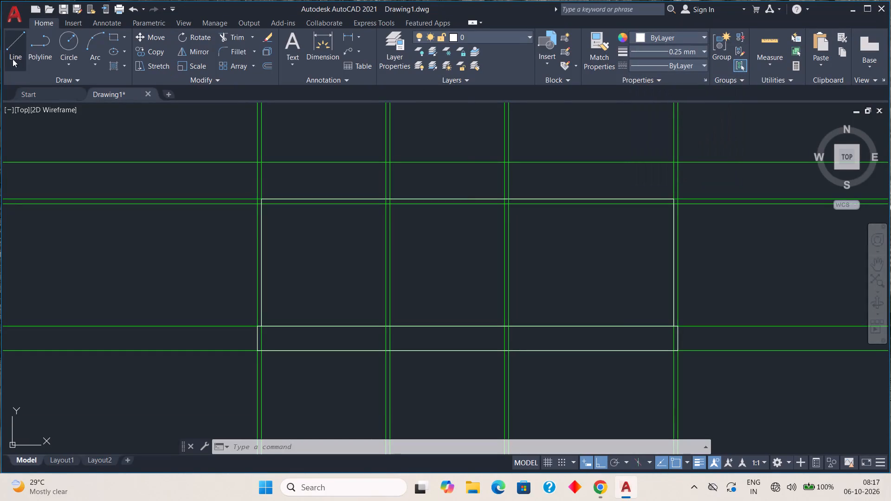
# Draw a 0.6 vertical line across the elevation's plinth band on the outer guide of the left-hand staircase pair.
pyautogui.click(17, 51)
pyautogui.scroll(2, 417, 326)
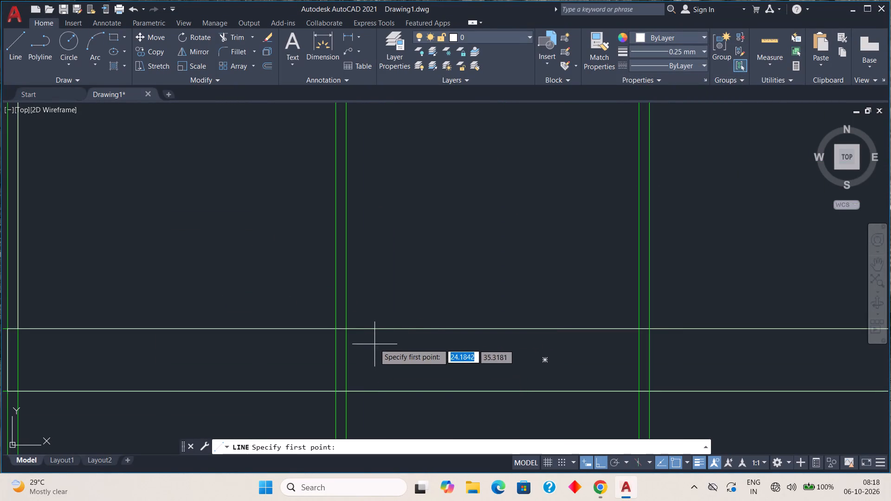
pyautogui.scroll(2, 326, 340)
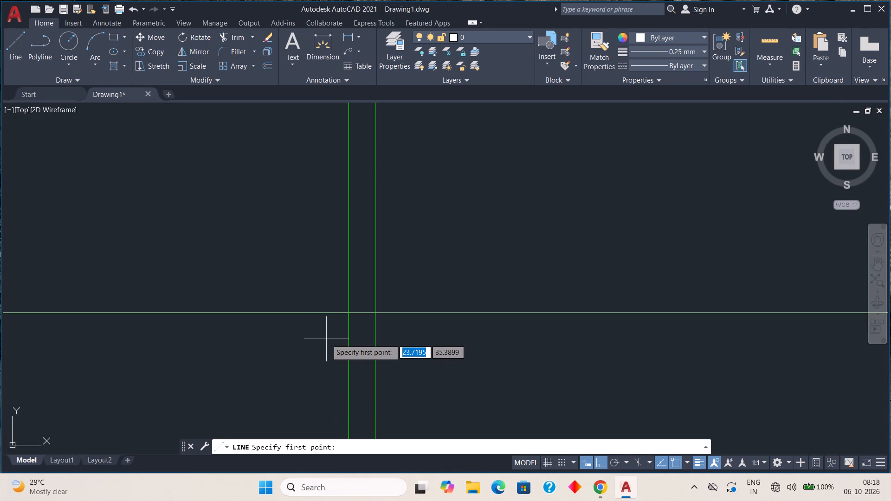
pyautogui.scroll(-4, 326, 340)
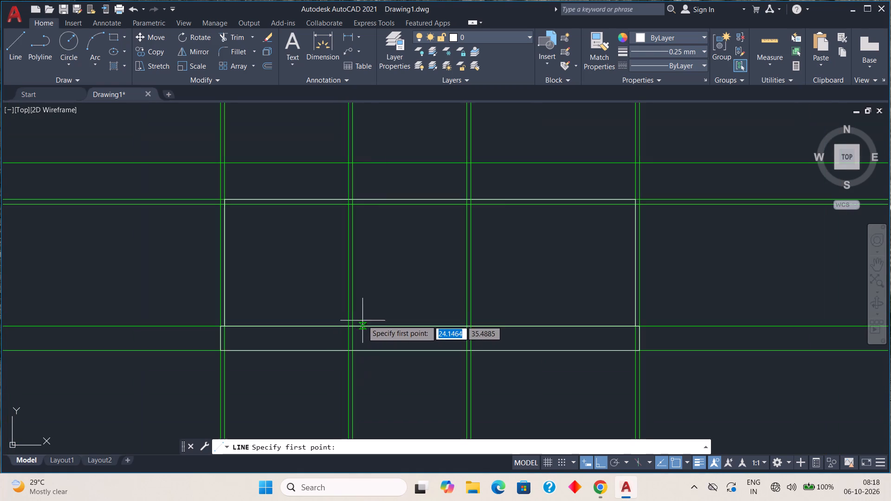
pyautogui.moveTo(377, 254); pyautogui.dragTo(387, 242, button='middle')
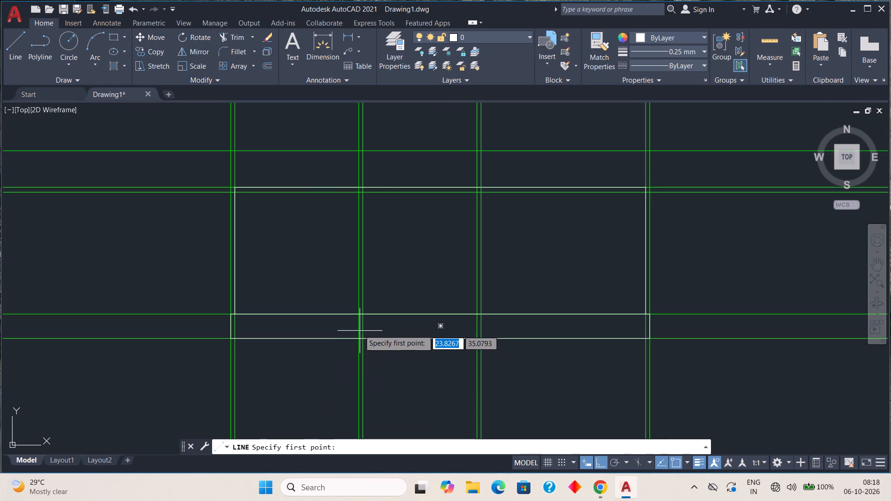
pyautogui.scroll(2, 358, 324)
pyautogui.click(357, 302)
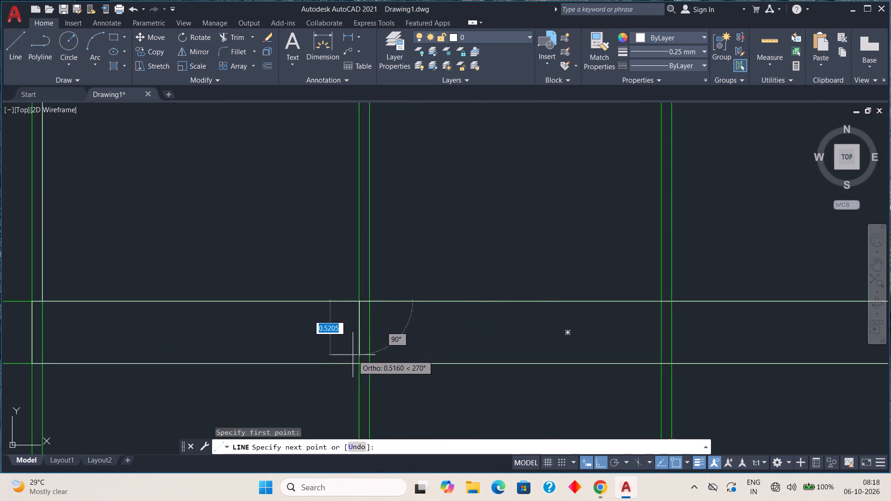
pyautogui.scroll(3, 355, 363)
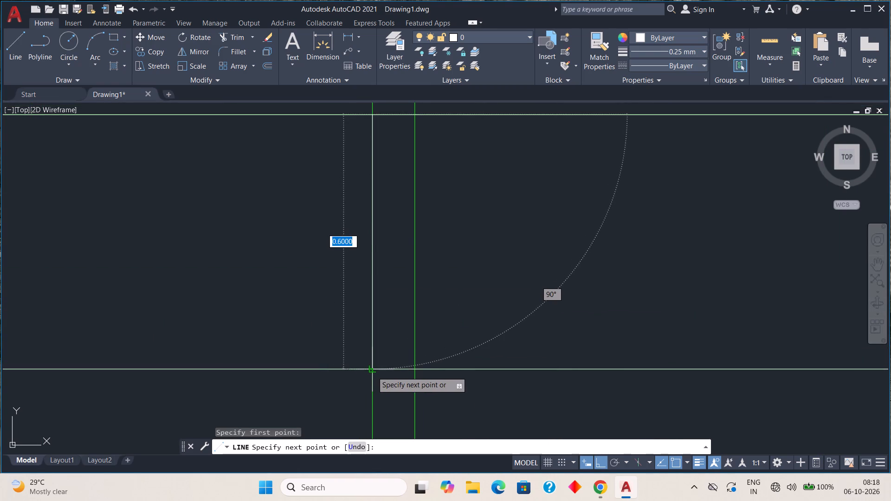
pyautogui.click(373, 371)
pyautogui.press('Escape')
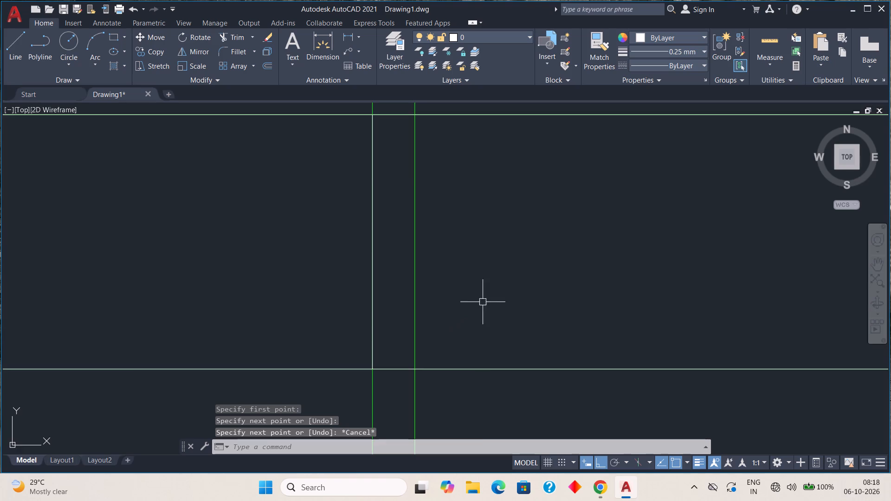
# Draw a vertical line across the elevation's plinth band on the outer guide of the right-hand staircase pair.
pyautogui.scroll(-4, 486, 302)
pyautogui.moveTo(599, 300); pyautogui.dragTo(318, 254, button='middle')
pyautogui.press('space')
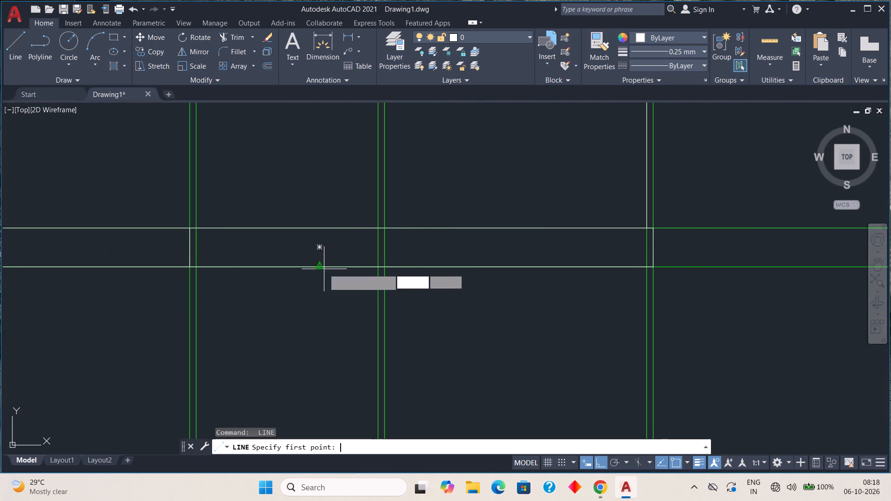
pyautogui.scroll(2, 396, 243)
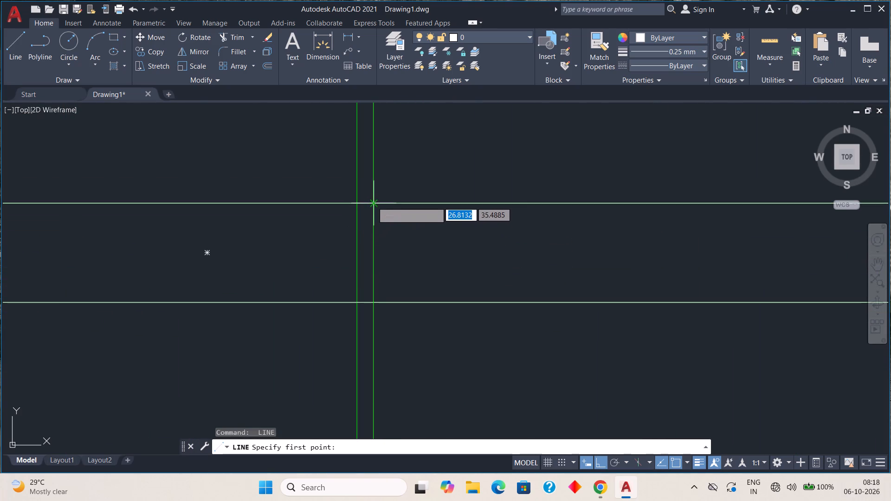
pyautogui.click(373, 201)
pyautogui.click(374, 302)
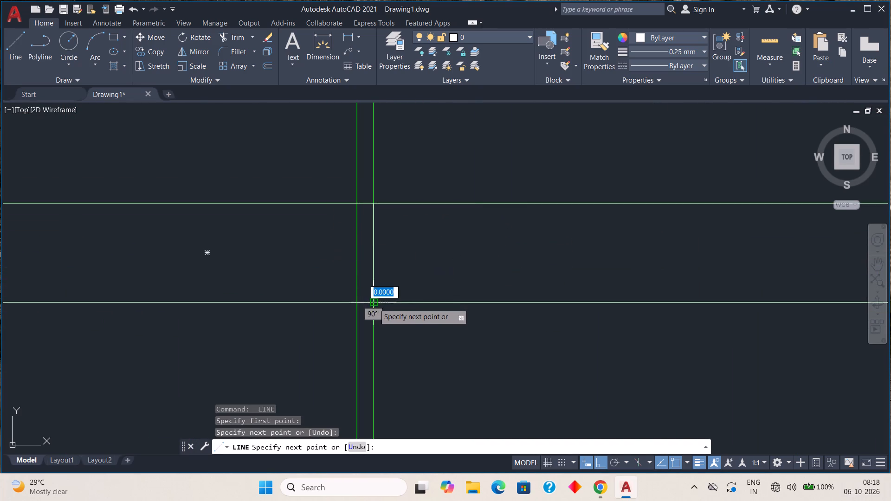
pyautogui.press('space')
pyautogui.scroll(-2, 384, 314)
pyautogui.scroll(-1, 401, 264)
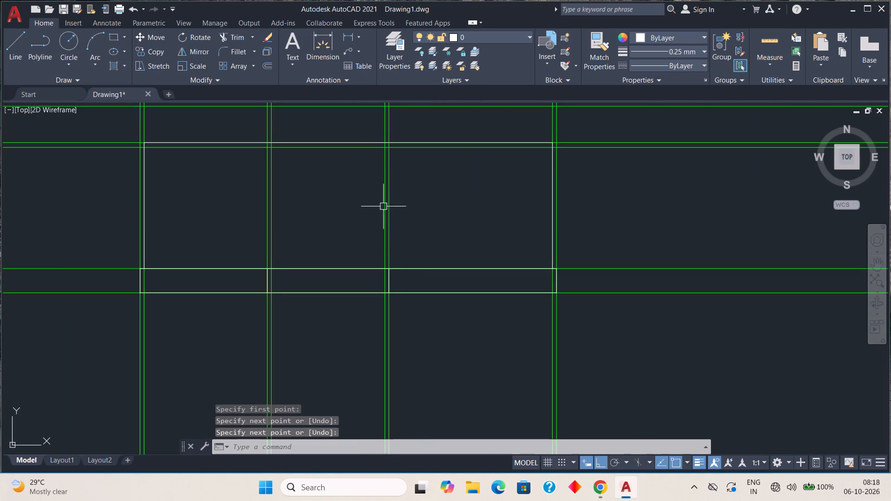
# Draw the left-hand staircase wall line on the pair's inner guide, from the wall outline's top edge down to the plinth top.
pyautogui.moveTo(383, 206); pyautogui.dragTo(378, 313, button='middle')
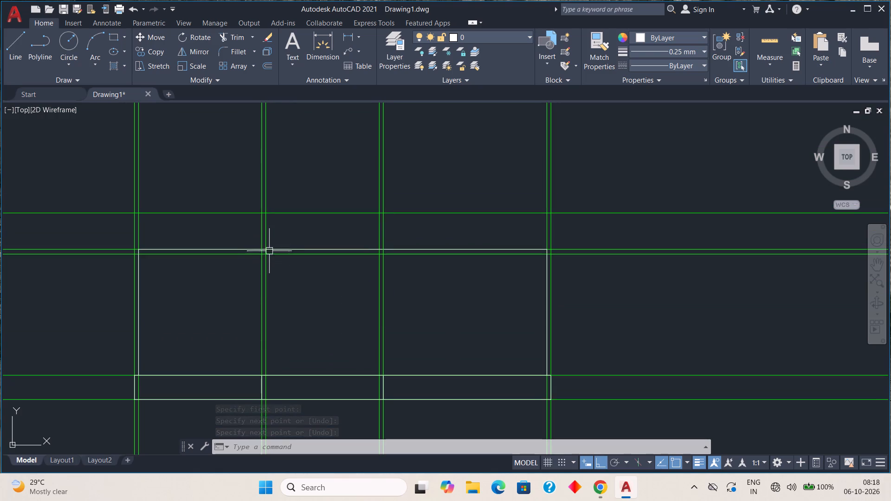
pyautogui.scroll(3, 269, 251)
pyautogui.press('space')
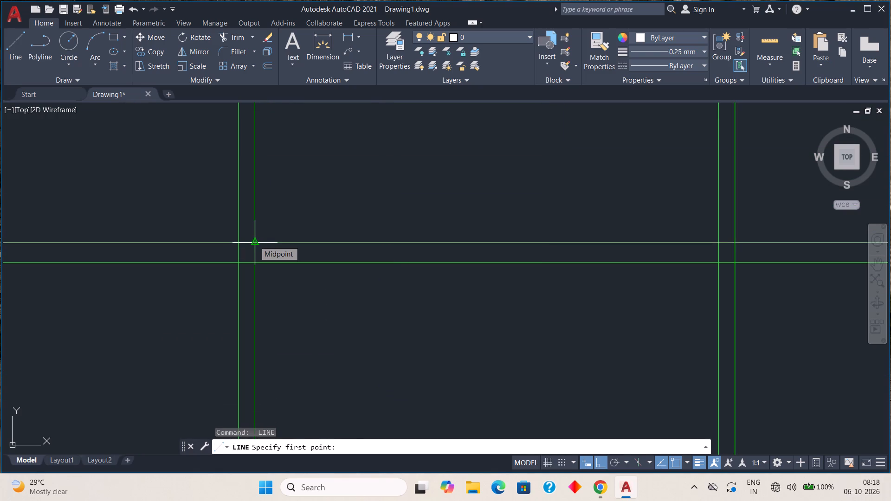
pyautogui.click(254, 241)
pyautogui.scroll(-2, 249, 349)
pyautogui.moveTo(255, 383); pyautogui.dragTo(346, 96, button='middle')
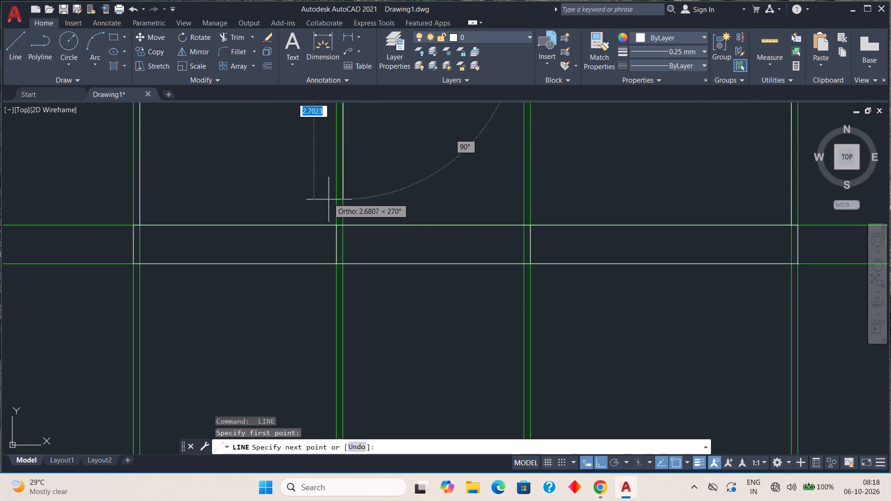
pyautogui.scroll(3, 334, 221)
pyautogui.scroll(-2, 358, 365)
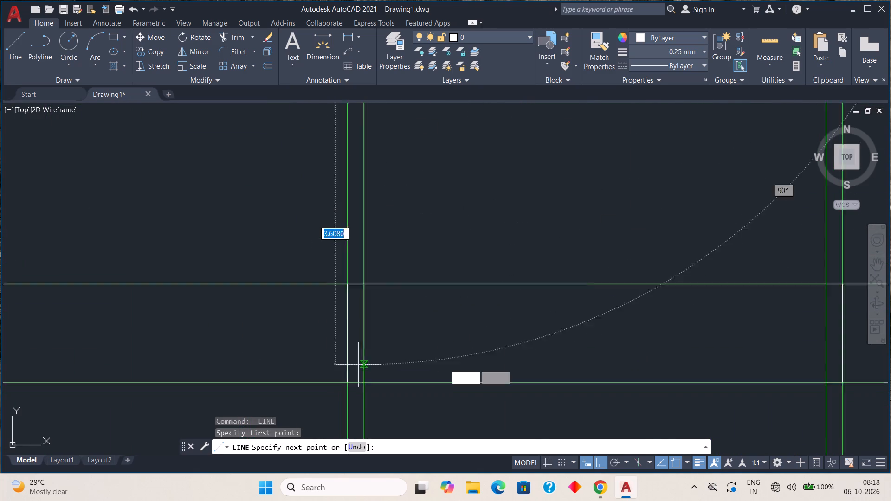
pyautogui.scroll(-1, 358, 366)
pyautogui.scroll(3, 355, 330)
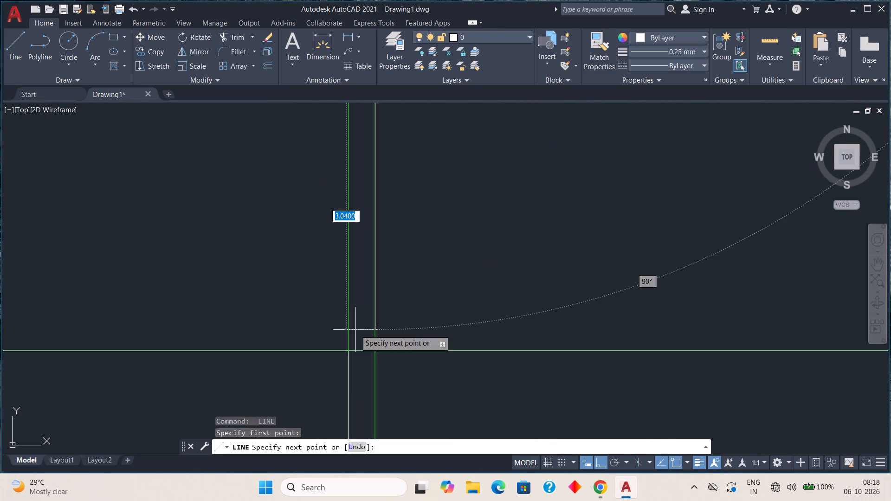
pyautogui.click(381, 347)
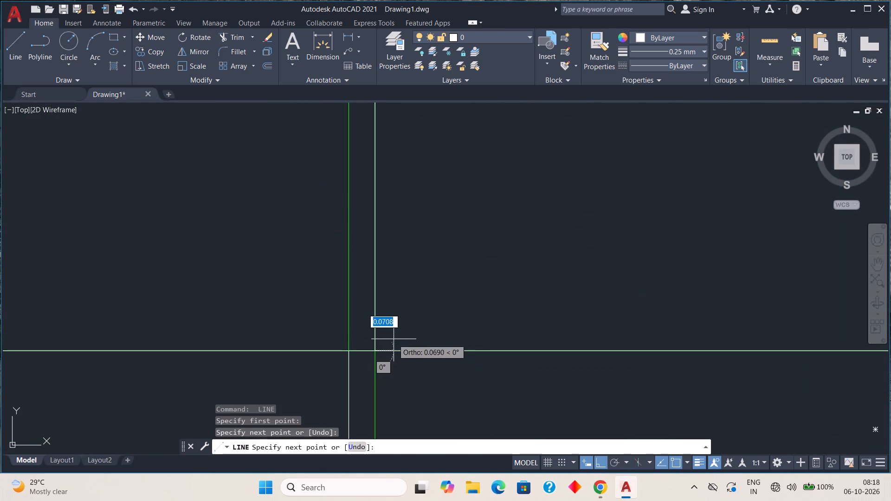
pyautogui.press('space')
pyautogui.scroll(-2, 478, 249)
# Draw the right-hand staircase wall line on the pair's inner guide, from the wall outline's top edge down to the plinth top.
pyautogui.moveTo(577, 214); pyautogui.dragTo(265, 349, button='middle')
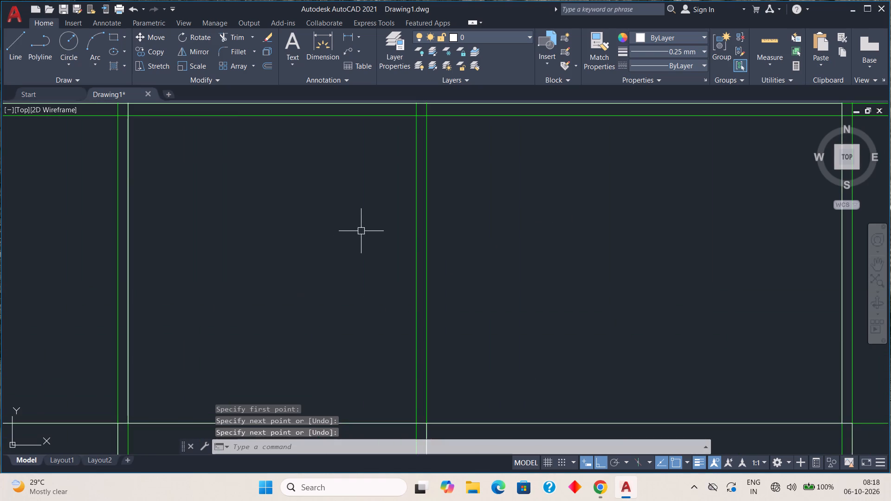
pyautogui.press('space')
pyautogui.moveTo(386, 161); pyautogui.dragTo(348, 229, button='middle')
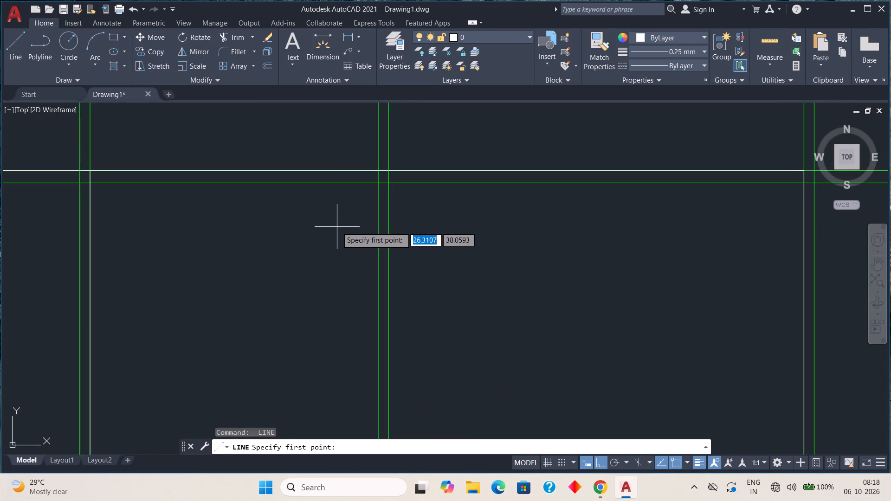
pyautogui.click(378, 173)
pyautogui.scroll(-2, 350, 345)
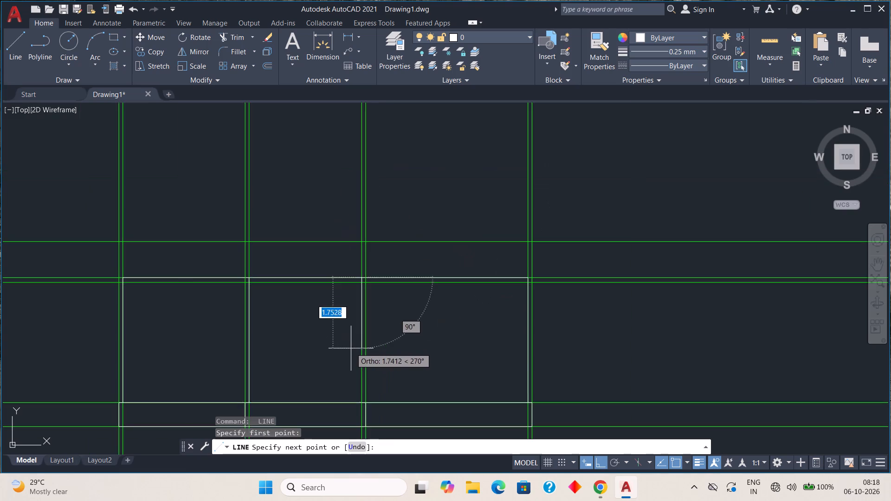
pyautogui.moveTo(352, 347); pyautogui.dragTo(372, 206, button='middle')
pyautogui.scroll(3, 381, 257)
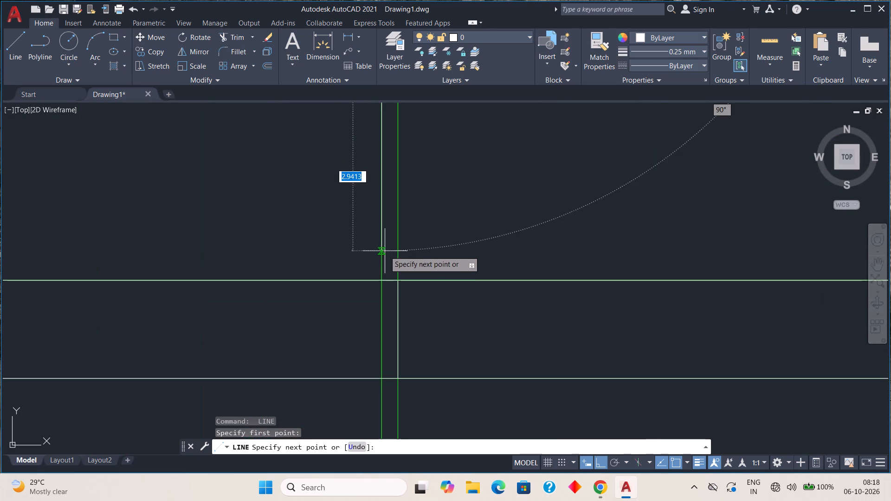
pyautogui.click(382, 281)
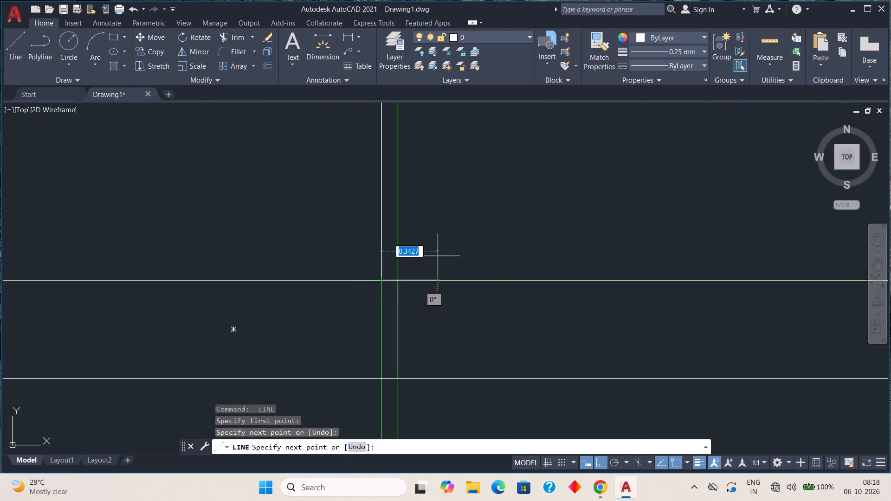
pyautogui.press('space')
pyautogui.scroll(-2, 442, 243)
pyautogui.scroll(5, 425, 246)
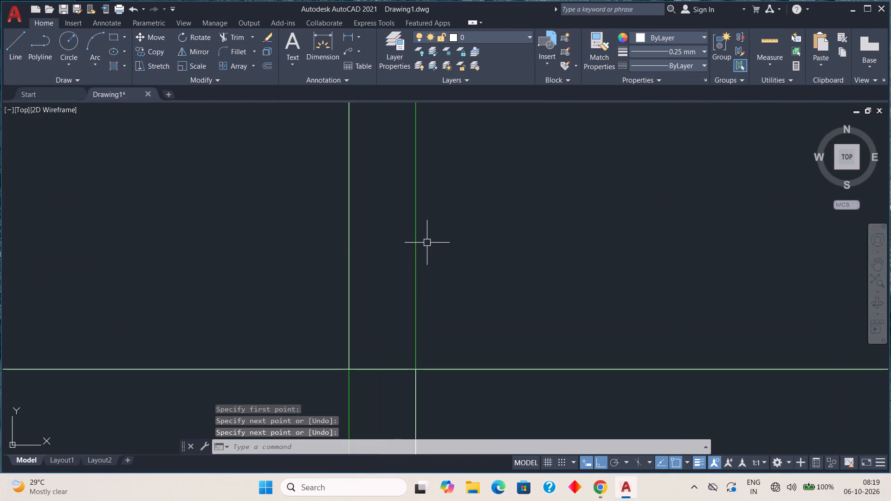
# Draw a 0.9 vertical line from the wall outline's top-left corner up to the uppermost level line, along the left inner guide.
pyautogui.scroll(-6, 427, 243)
pyautogui.scroll(-2, 415, 282)
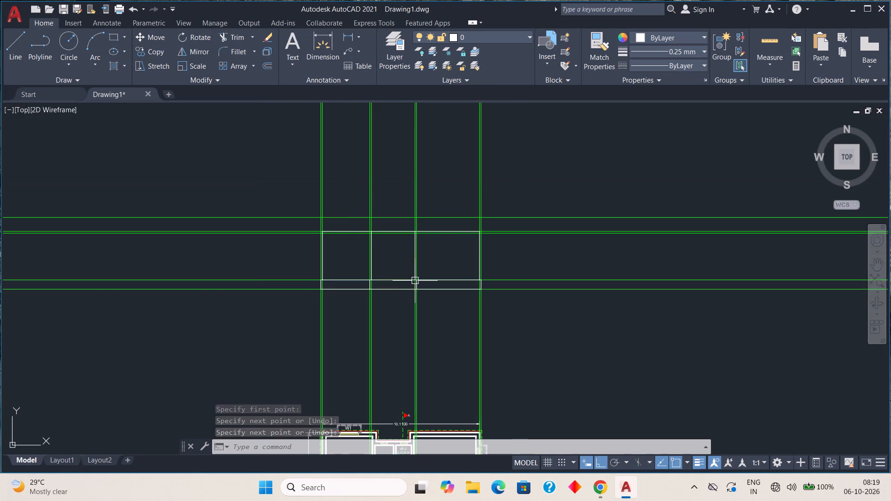
pyautogui.scroll(1, 345, 228)
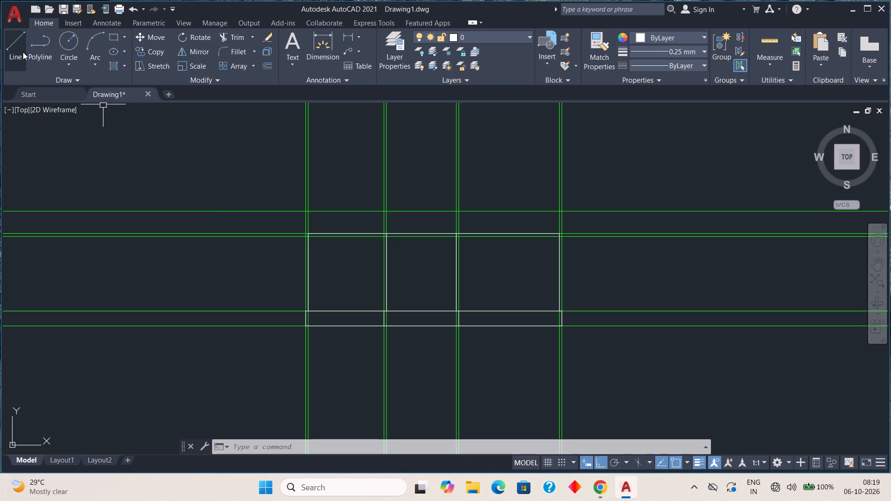
pyautogui.click(16, 34)
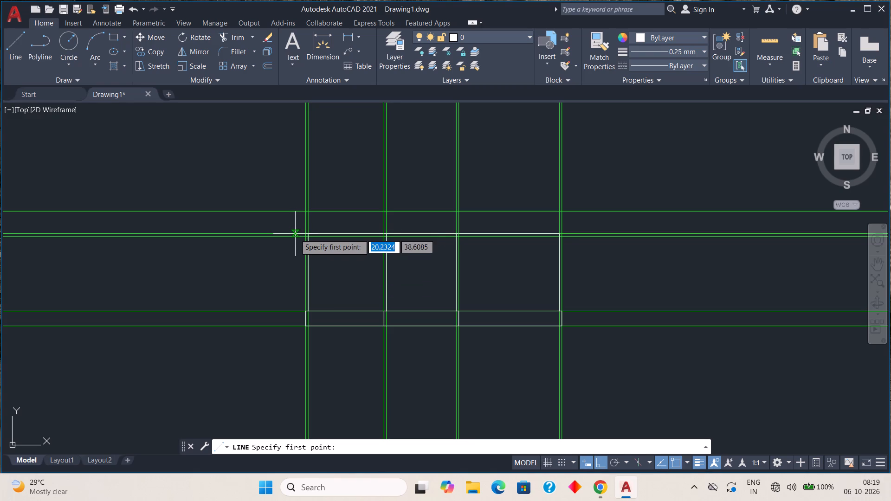
pyautogui.scroll(-2, 303, 243)
pyautogui.scroll(1, 305, 233)
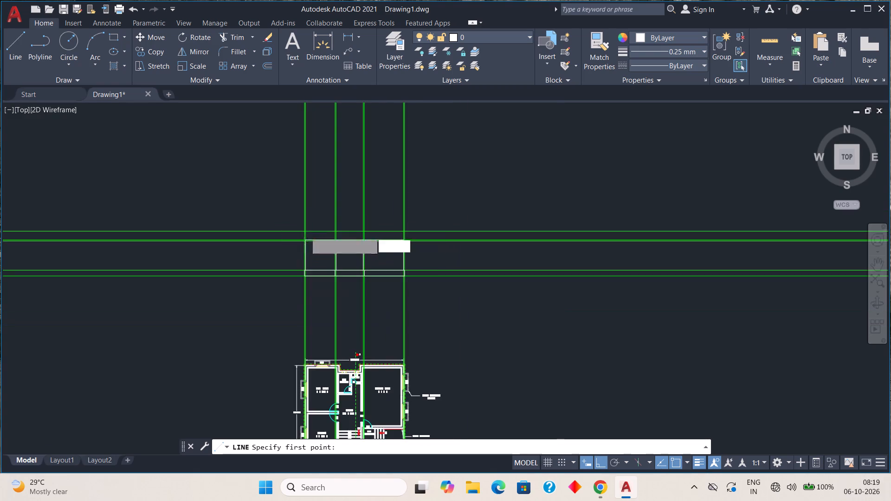
pyautogui.scroll(4, 305, 232)
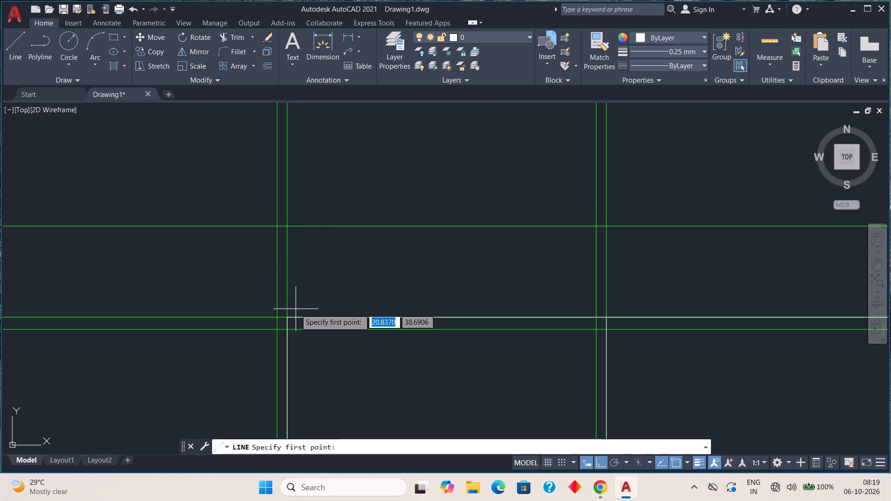
pyautogui.scroll(1, 290, 264)
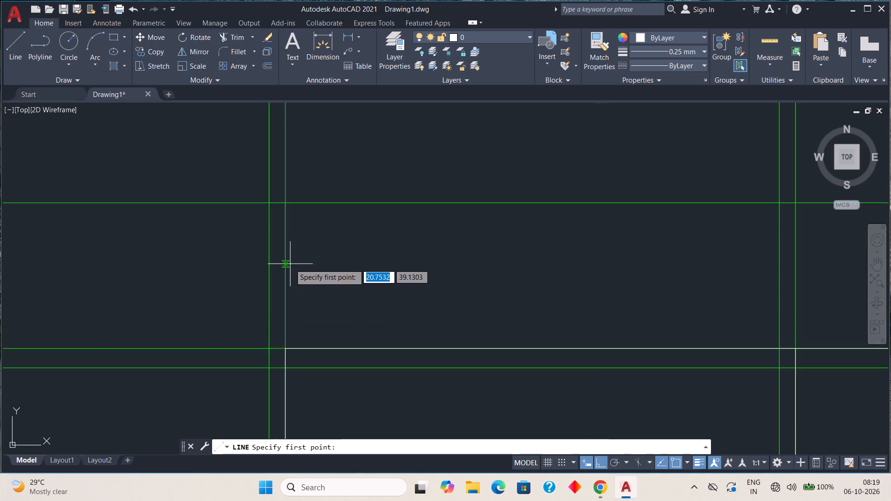
pyautogui.scroll(-3, 290, 264)
pyautogui.scroll(3, 286, 275)
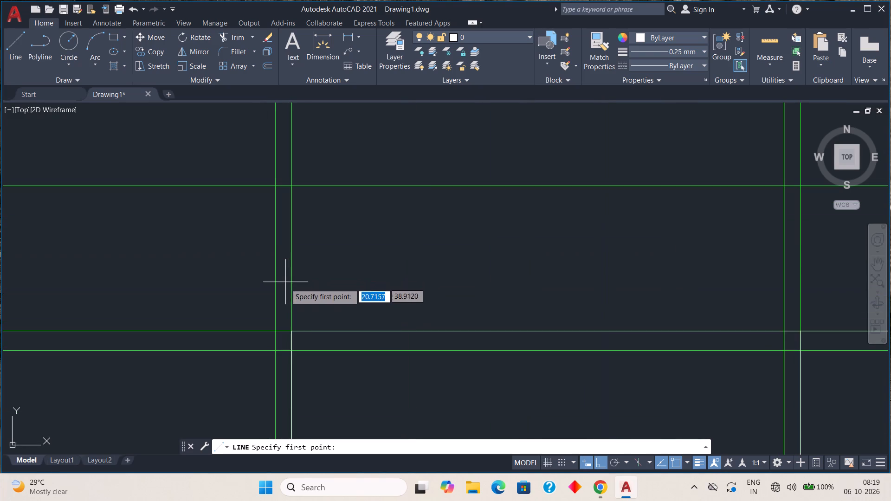
pyautogui.click(291, 333)
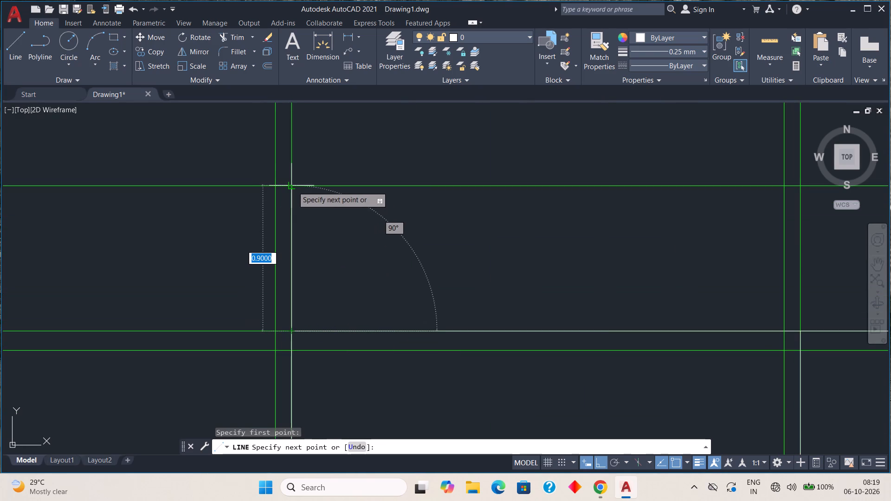
pyautogui.click(293, 186)
# Continue the line along the uppermost level line to the far-right inner guide, and down to the wall outline's top-right corner.
pyautogui.scroll(-2, 623, 186)
pyautogui.moveTo(624, 186); pyautogui.dragTo(329, 182, button='middle')
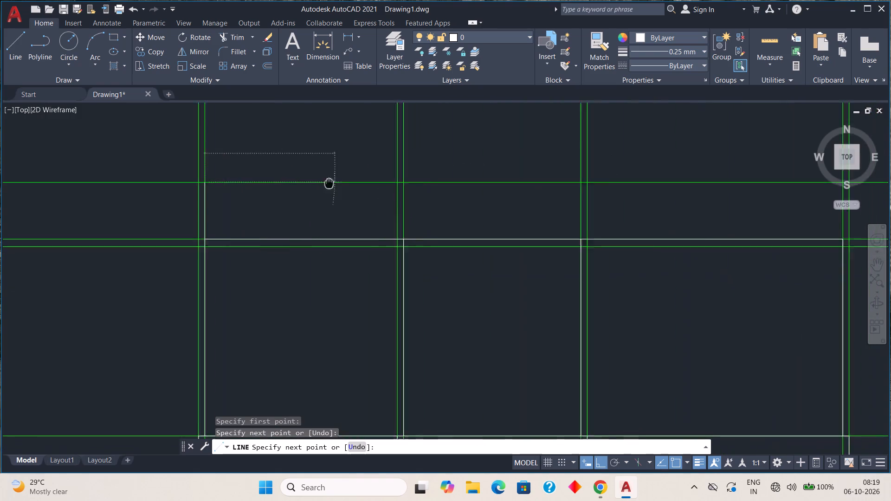
pyautogui.moveTo(329, 182); pyautogui.dragTo(259, 181, button='middle')
pyautogui.moveTo(566, 173); pyautogui.dragTo(300, 179, button='middle')
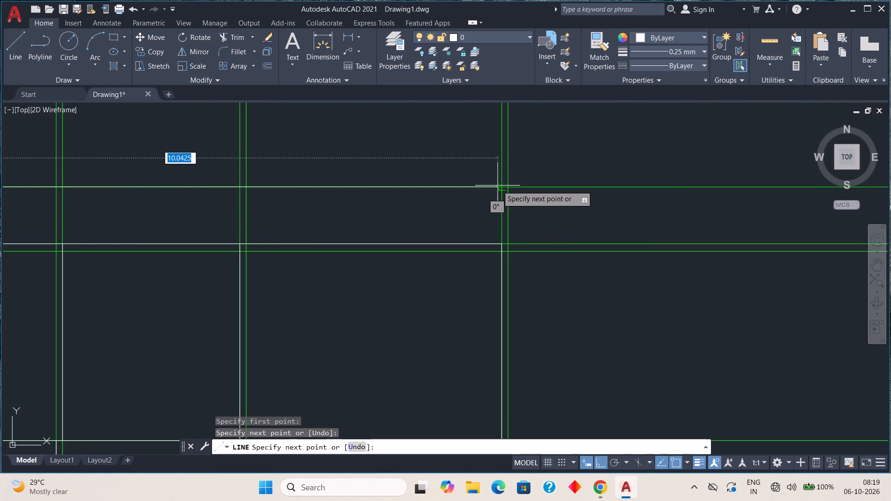
pyautogui.scroll(3, 499, 186)
pyautogui.click(511, 186)
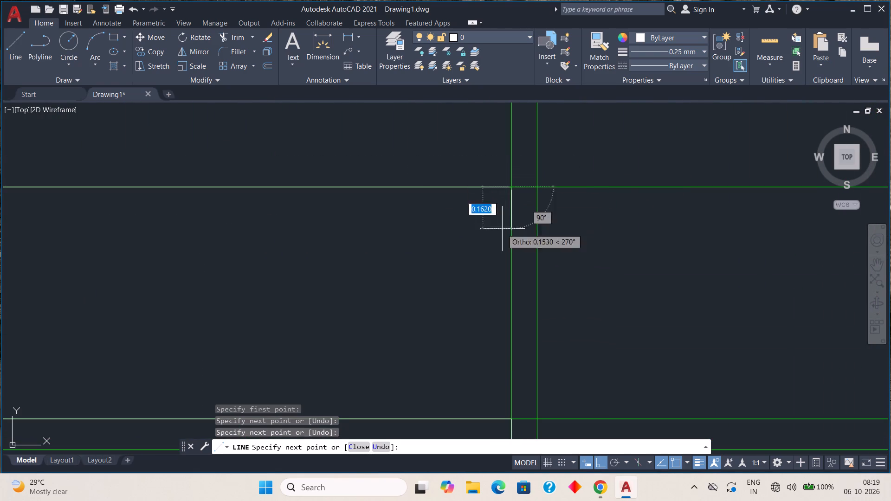
pyautogui.click(510, 421)
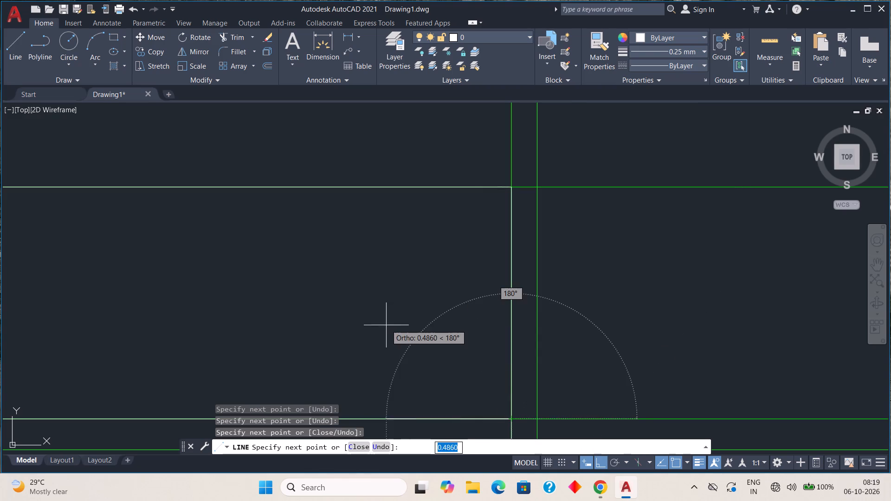
pyautogui.press('Escape')
# Set the lineweight of all the elevation's plinth, wall, staircase and upper band lines to 0.30 mm, leaving the green guides out.
pyautogui.scroll(-4, 382, 318)
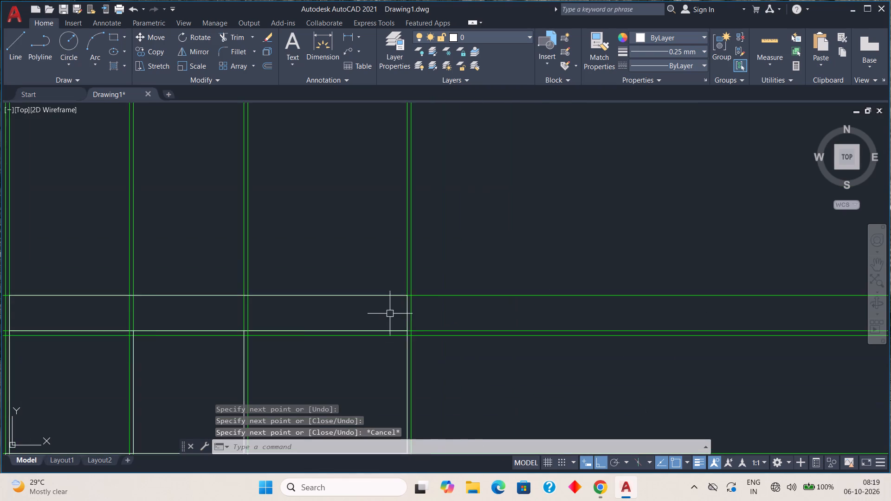
pyautogui.scroll(-1, 397, 336)
pyautogui.moveTo(359, 359); pyautogui.dragTo(506, 234, button='middle')
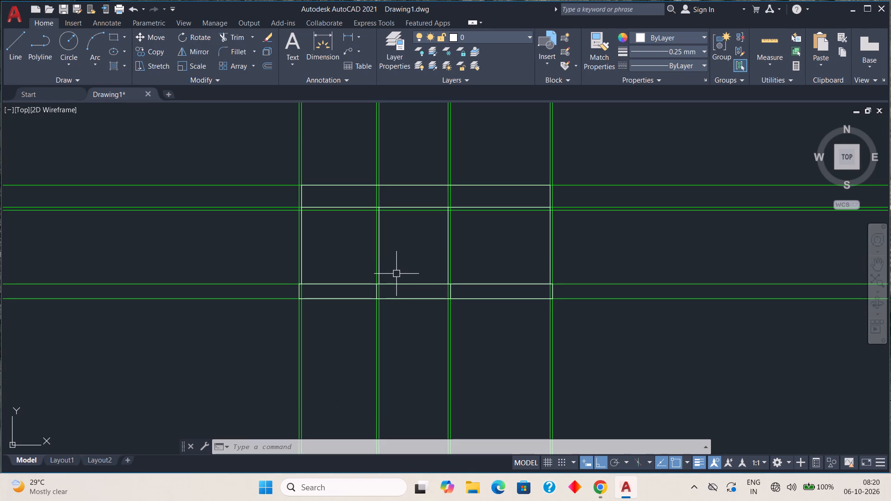
pyautogui.scroll(-1, 358, 256)
pyautogui.scroll(4, 323, 234)
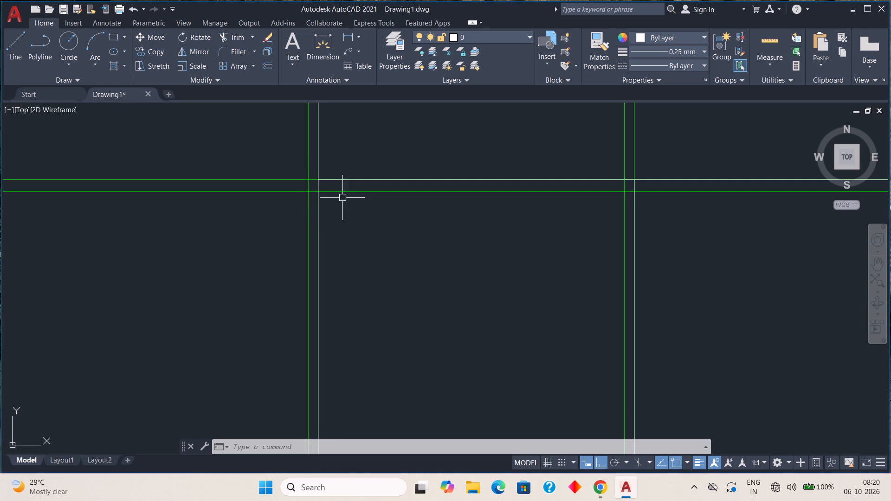
pyautogui.scroll(-3, 421, 152)
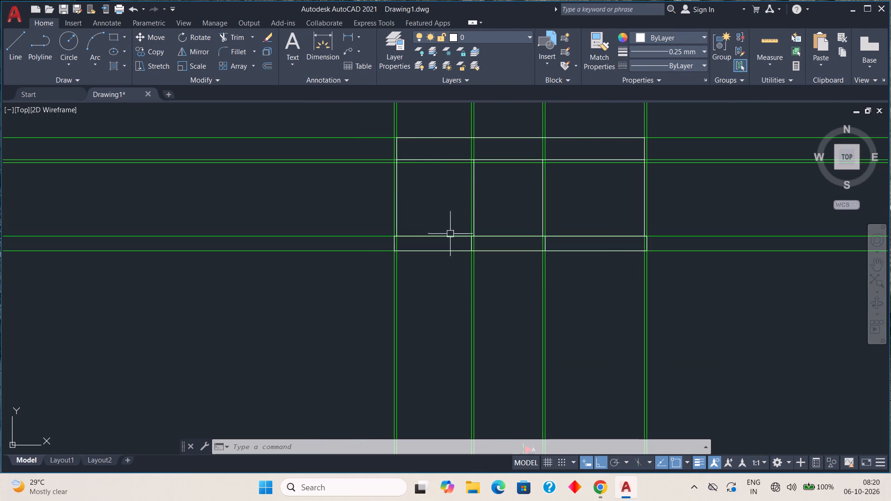
pyautogui.scroll(4, 439, 249)
pyautogui.click(435, 257)
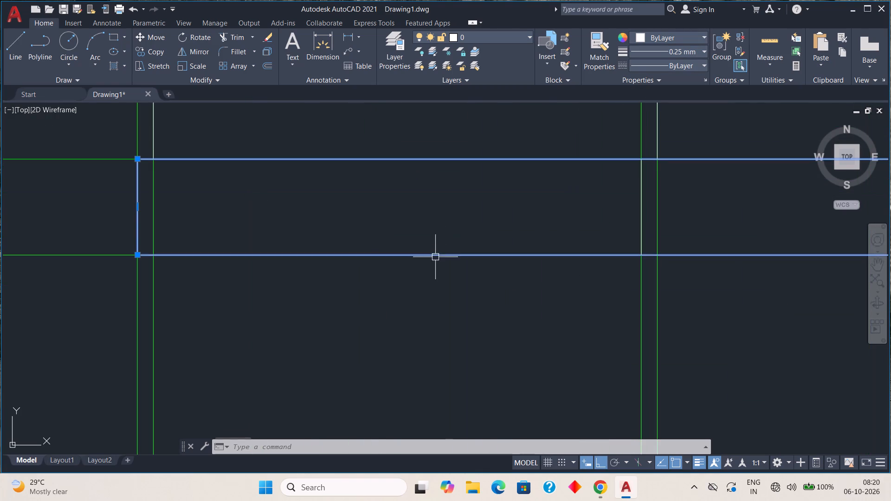
pyautogui.scroll(-3, 432, 184)
pyautogui.moveTo(431, 185); pyautogui.dragTo(394, 293, button='middle')
pyautogui.scroll(2, 329, 259)
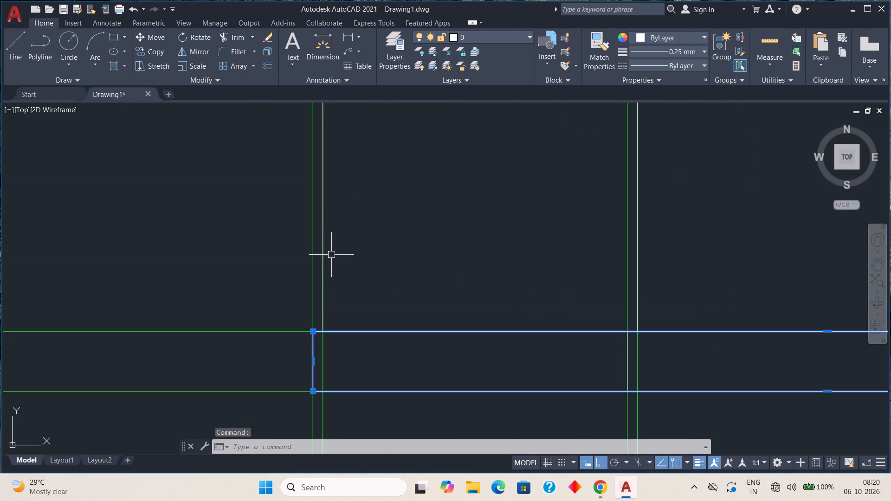
pyautogui.click(324, 260)
pyautogui.scroll(-2, 376, 239)
pyautogui.moveTo(458, 178); pyautogui.dragTo(393, 319, button='middle')
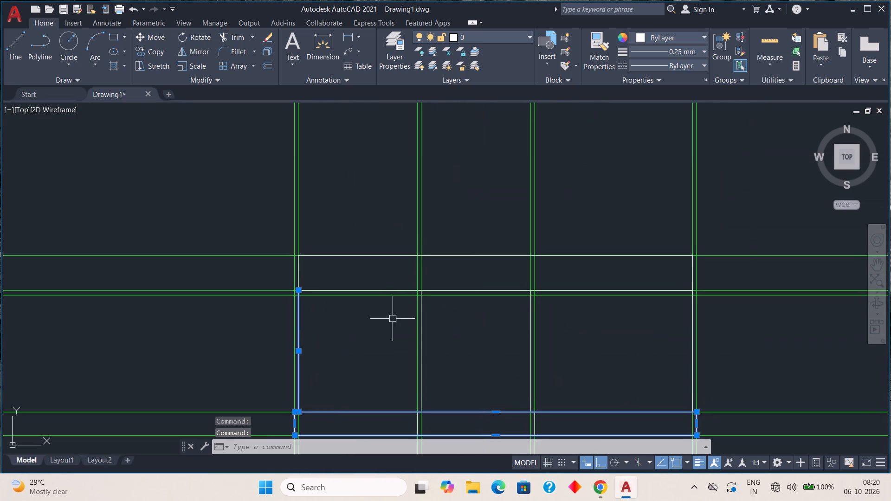
pyautogui.scroll(2, 371, 271)
pyautogui.click(374, 229)
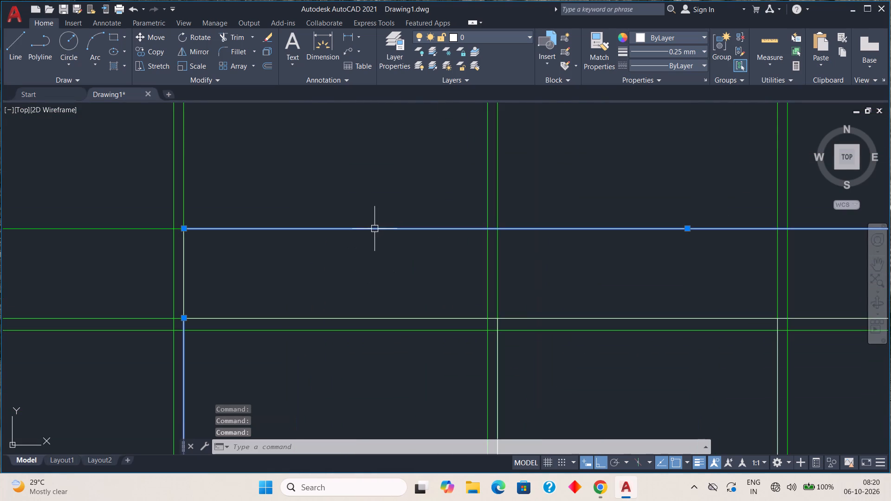
pyautogui.click(181, 279)
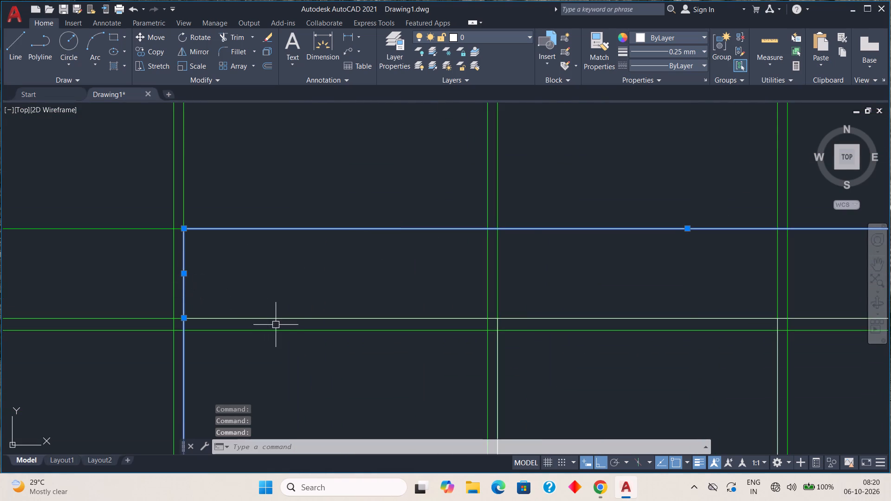
pyautogui.click(280, 317)
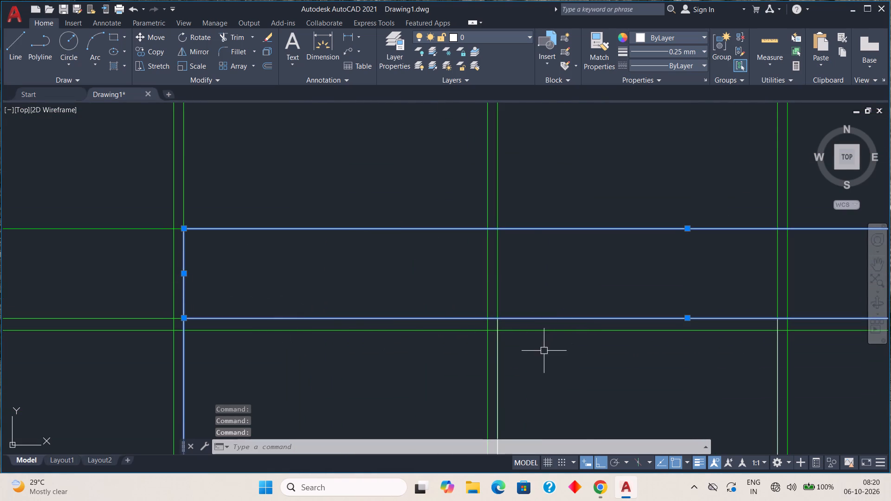
pyautogui.moveTo(540, 351); pyautogui.dragTo(247, 343, button='middle')
pyautogui.scroll(-1, 282, 339)
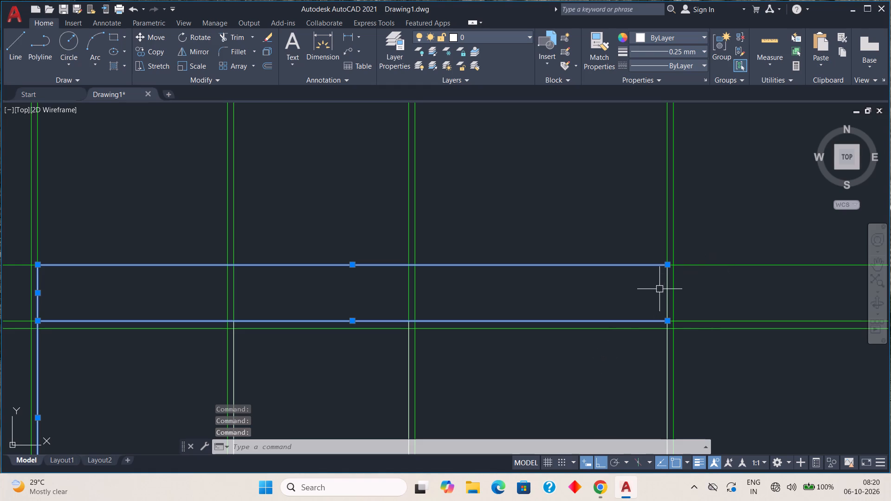
pyautogui.click(665, 295)
pyautogui.scroll(-1, 599, 367)
pyautogui.moveTo(586, 304); pyautogui.dragTo(554, 147, button='middle')
pyautogui.scroll(2, 610, 226)
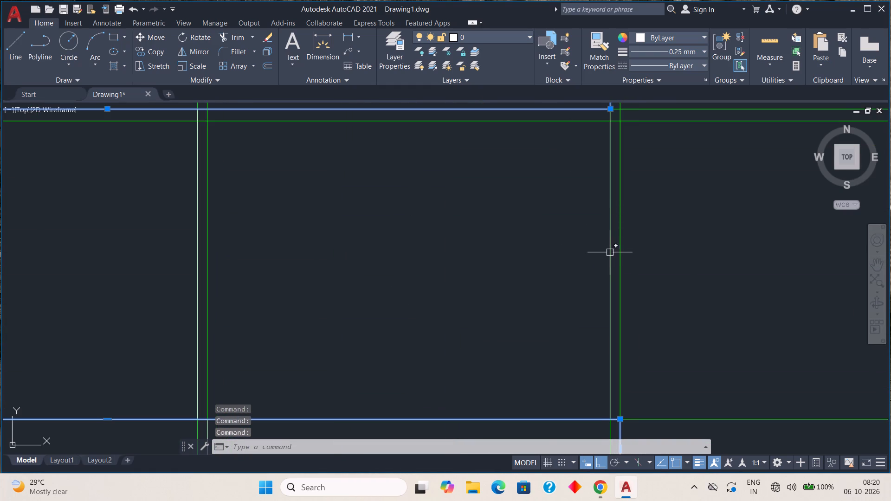
pyautogui.click(610, 252)
pyautogui.scroll(-2, 512, 269)
pyautogui.moveTo(467, 279); pyautogui.dragTo(549, 270, button='middle')
pyautogui.scroll(2, 497, 277)
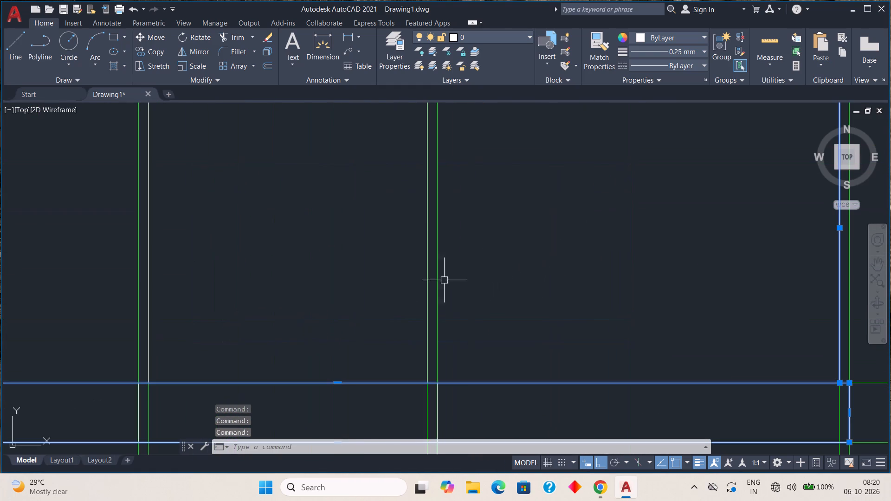
pyautogui.click(424, 282)
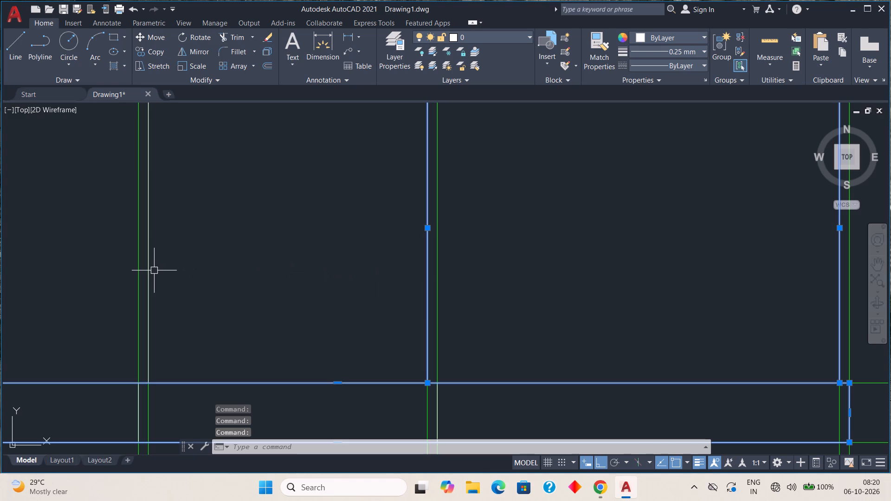
pyautogui.click(148, 270)
pyautogui.scroll(-2, 247, 256)
pyautogui.moveTo(275, 229); pyautogui.dragTo(274, 242, button='middle')
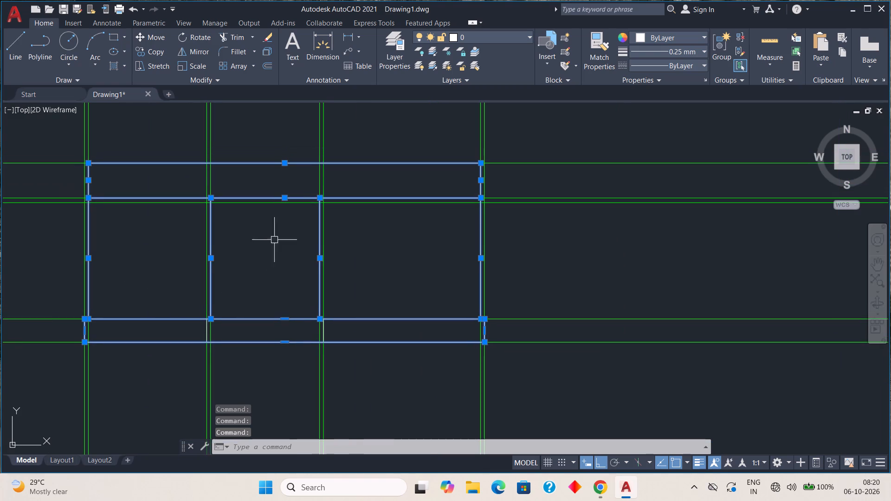
pyautogui.scroll(2, 272, 203)
pyautogui.scroll(-2, 271, 208)
pyautogui.moveTo(271, 317); pyautogui.dragTo(296, 232, button='middle')
pyautogui.scroll(1, 349, 262)
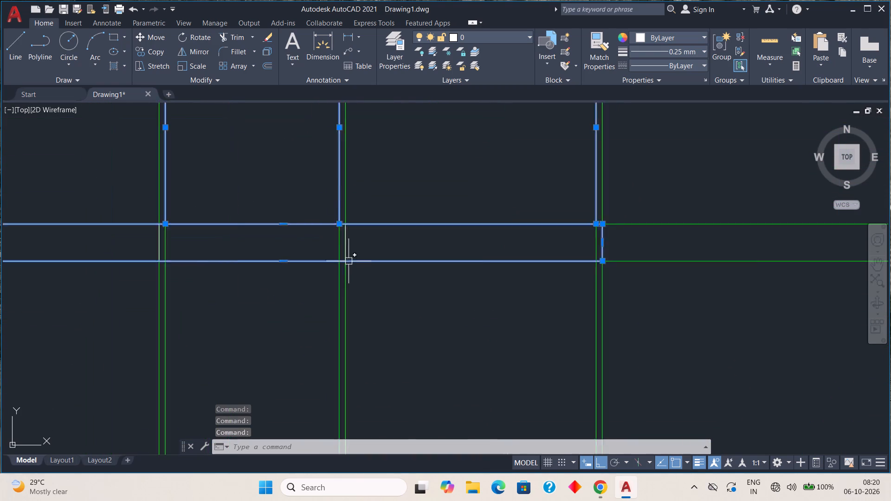
pyautogui.scroll(1, 349, 261)
pyautogui.click(344, 250)
pyautogui.moveTo(266, 233); pyautogui.dragTo(549, 248, button='middle')
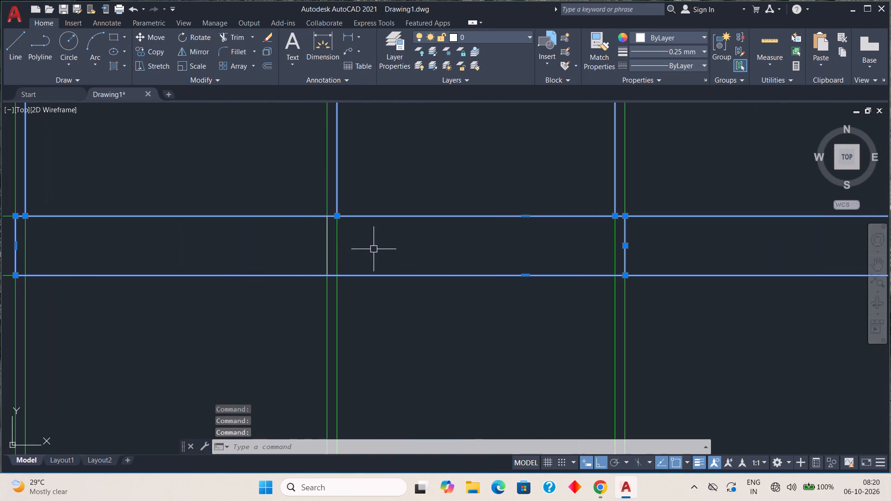
pyautogui.click(328, 249)
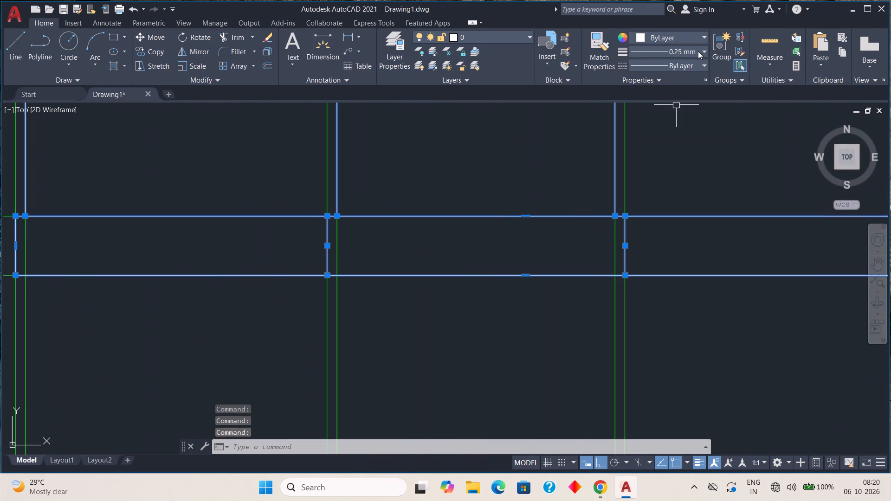
pyautogui.click(700, 49)
pyautogui.scroll(2, 681, 112)
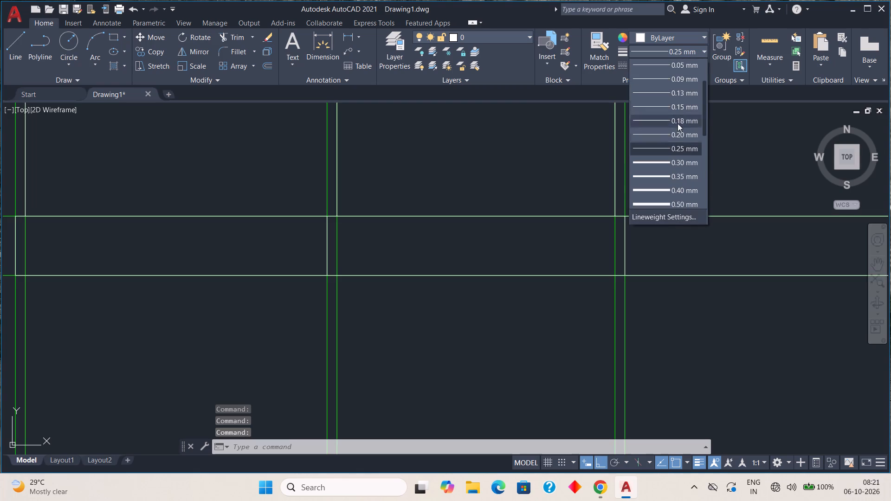
pyautogui.click(683, 162)
pyautogui.scroll(-3, 566, 177)
pyautogui.moveTo(546, 160); pyautogui.dragTo(533, 246, button='middle')
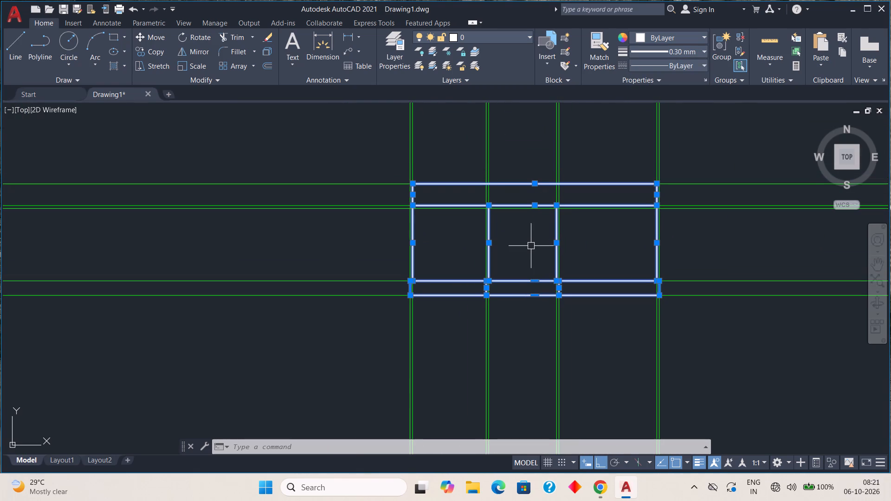
pyautogui.moveTo(530, 233); pyautogui.dragTo(527, 242, button='middle')
pyautogui.press('Escape')
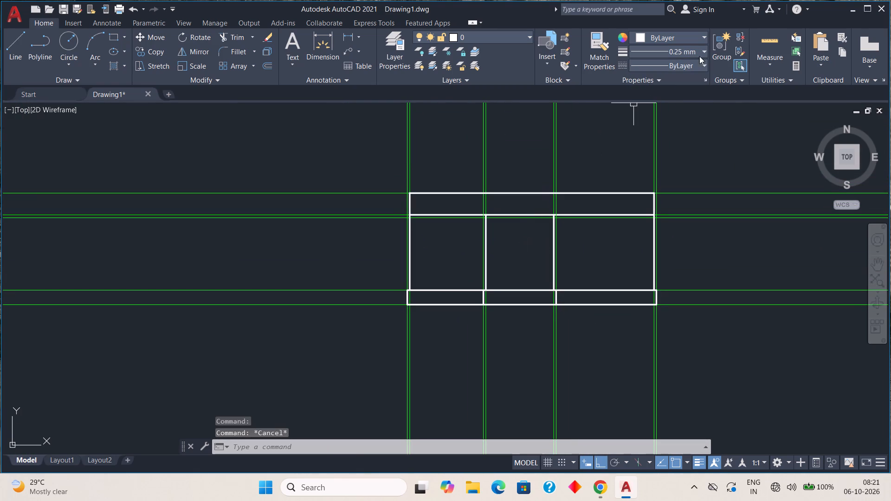
# Set the current drawing colour to Green for new objects.
pyautogui.click(701, 33)
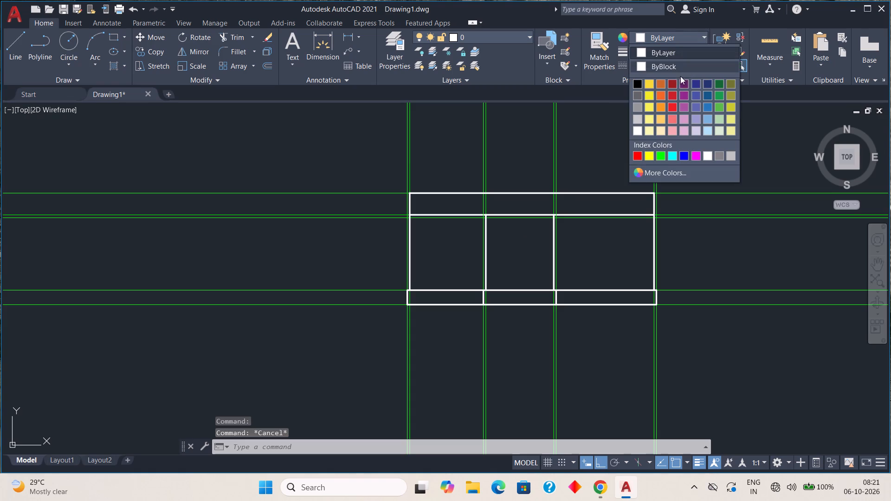
pyautogui.click(659, 154)
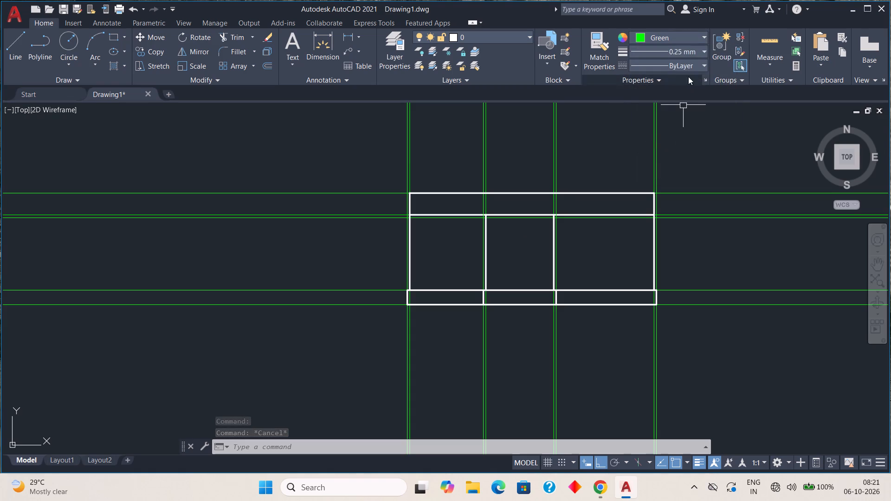
# Place a green vertical construction line through the floor plan's lower-left slab projection corner.
pyautogui.moveTo(487, 331); pyautogui.dragTo(595, 28, button='middle')
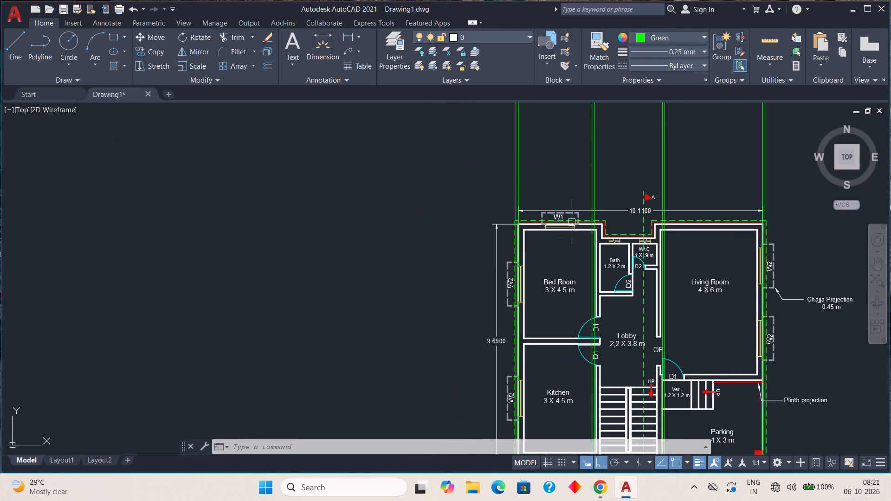
pyautogui.scroll(-1, 583, 264)
pyautogui.moveTo(577, 249); pyautogui.dragTo(548, 127, button='middle')
pyautogui.scroll(5, 520, 249)
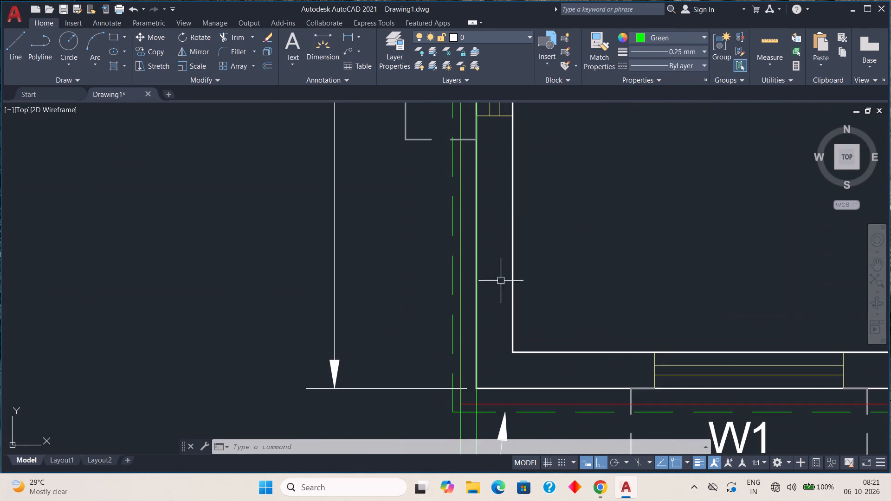
pyautogui.moveTo(490, 328); pyautogui.dragTo(489, 185, button='middle')
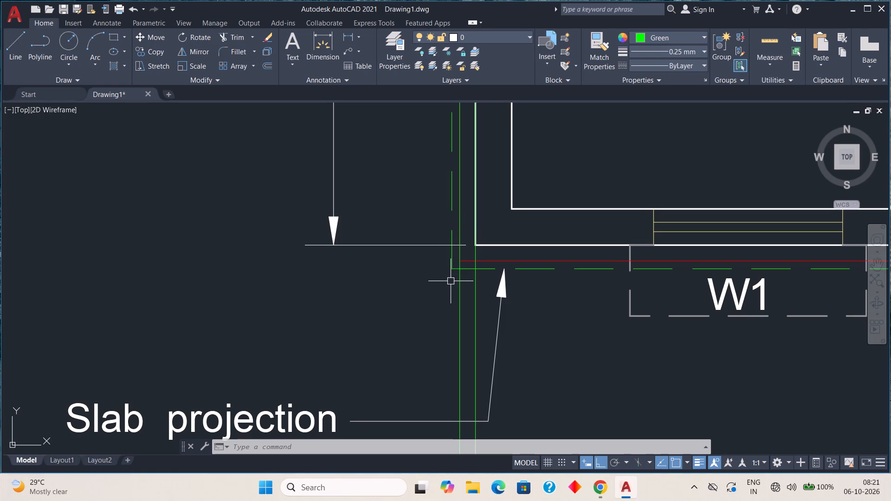
pyautogui.press('x')
pyautogui.write('L')
pyautogui.press('space')
pyautogui.write('V')
pyautogui.press('space')
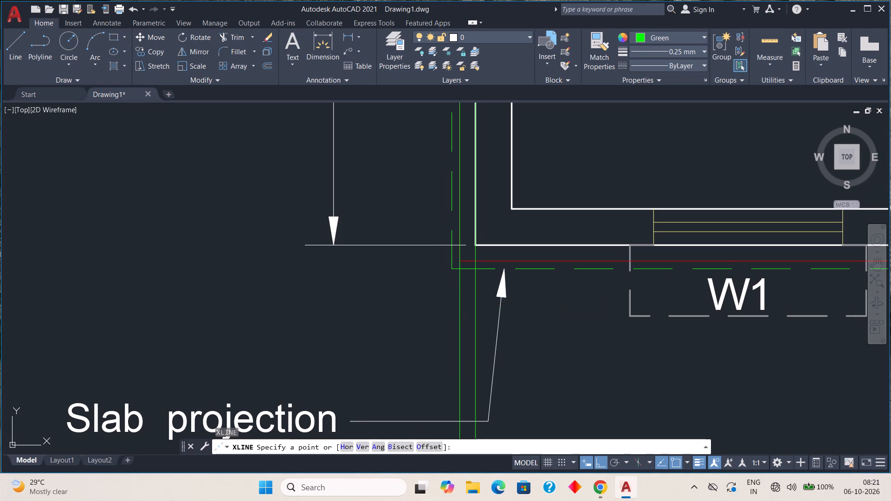
pyautogui.scroll(3, 458, 270)
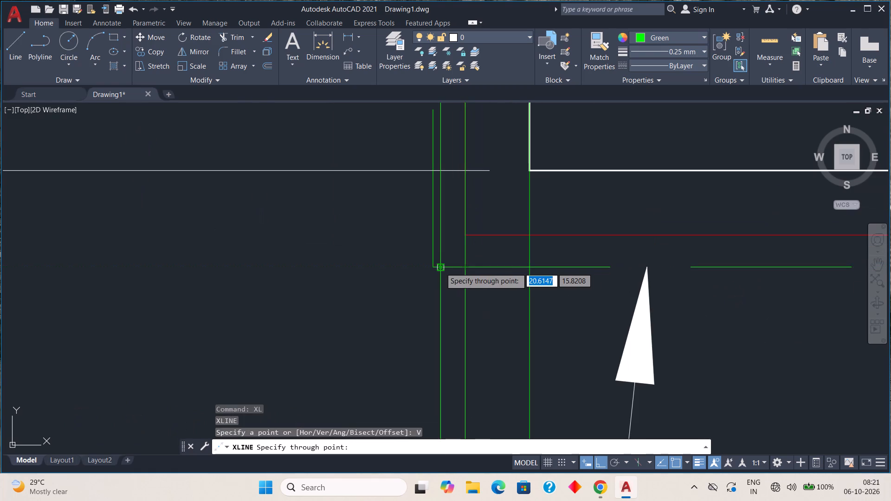
pyautogui.click(433, 268)
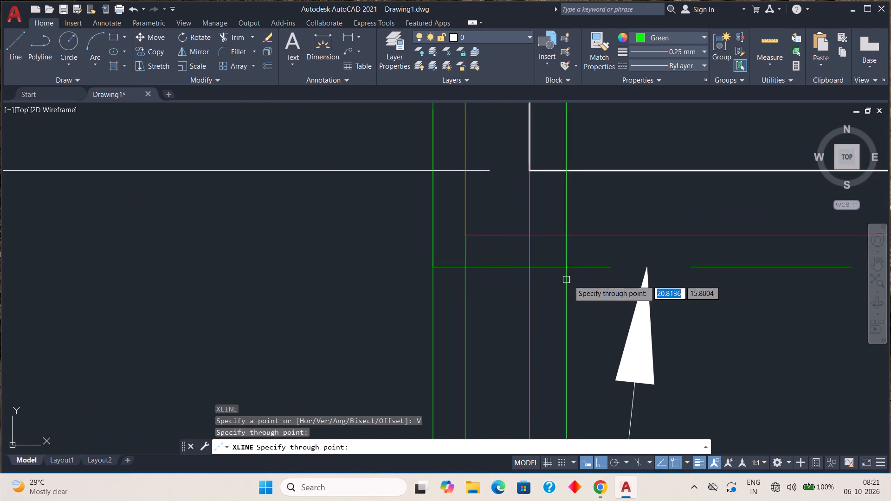
# Place another vertical construction line through the slab projection's lower-right corner, beside the parking area.
pyautogui.scroll(-2, 577, 281)
pyautogui.moveTo(712, 292); pyautogui.dragTo(342, 243, button='middle')
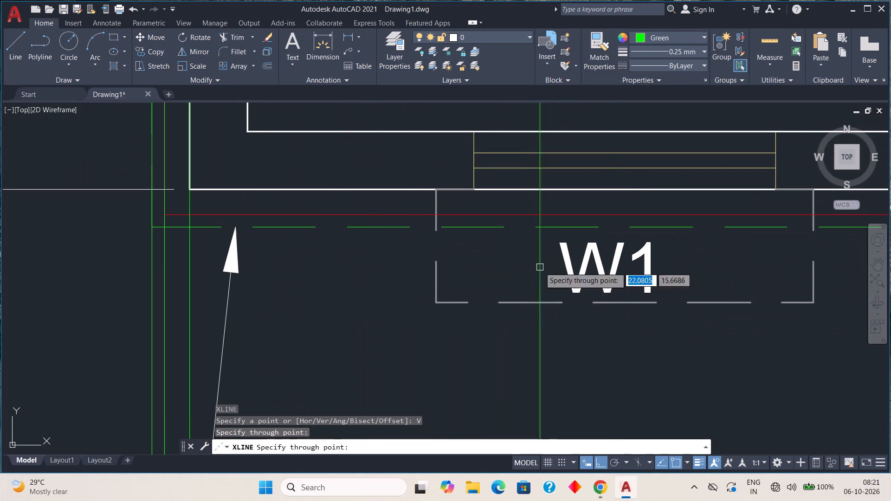
pyautogui.scroll(-2, 608, 269)
pyautogui.moveTo(687, 264); pyautogui.dragTo(542, 265, button='middle')
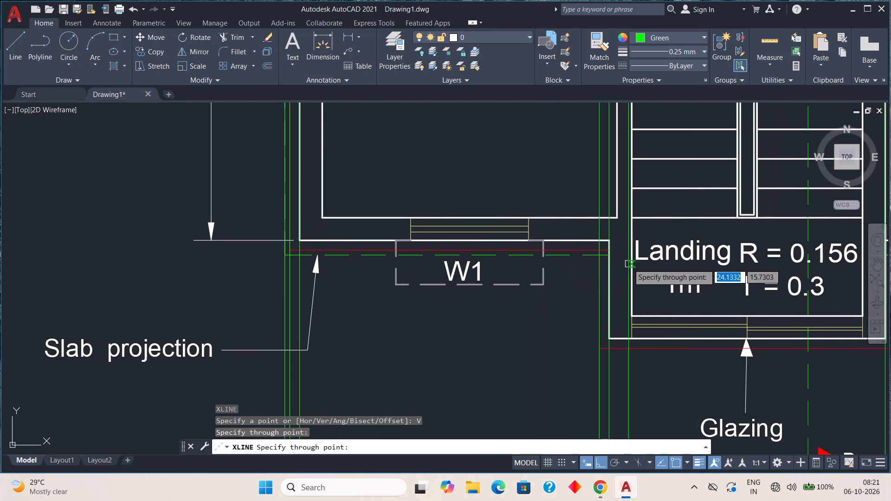
pyautogui.moveTo(628, 263); pyautogui.dragTo(207, 239, button='middle')
pyautogui.moveTo(642, 255); pyautogui.dragTo(213, 246, button='middle')
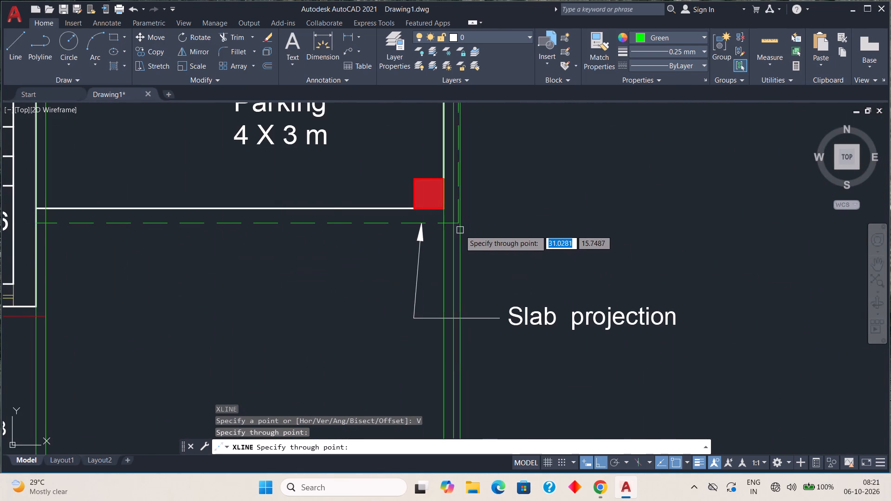
pyautogui.scroll(3, 460, 230)
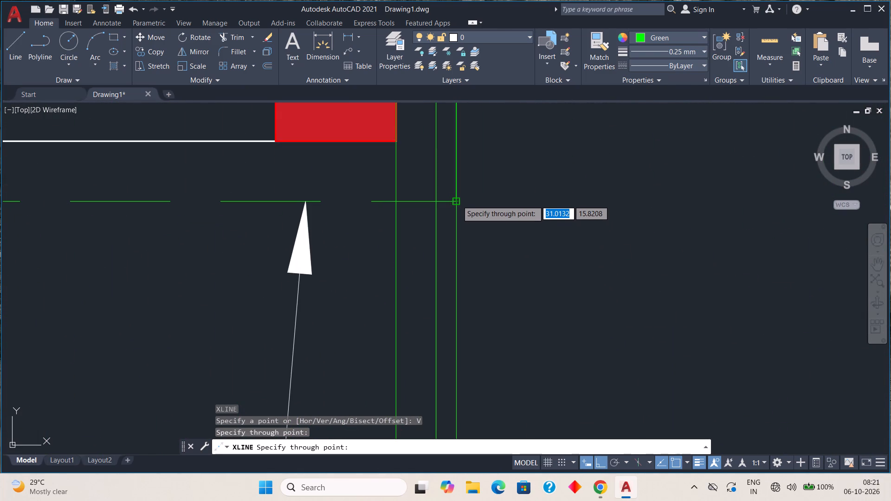
pyautogui.click(457, 200)
pyautogui.scroll(1, 484, 209)
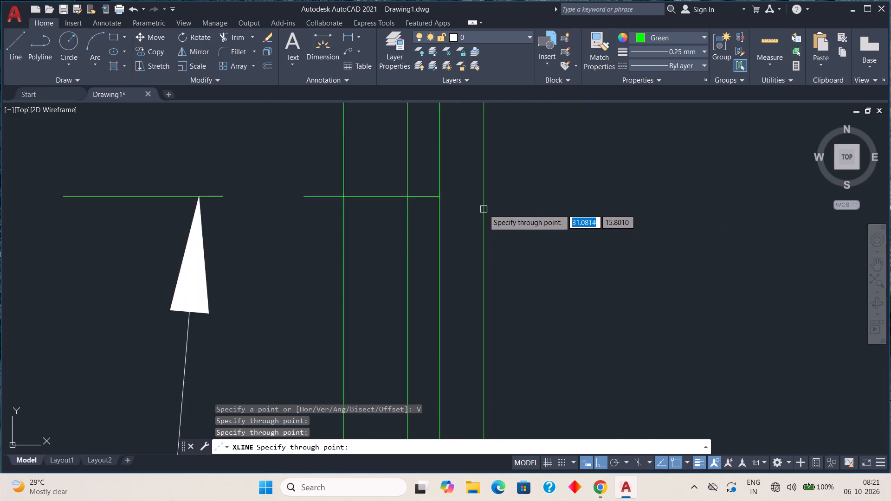
pyautogui.scroll(2, 484, 209)
pyautogui.scroll(-5, 481, 208)
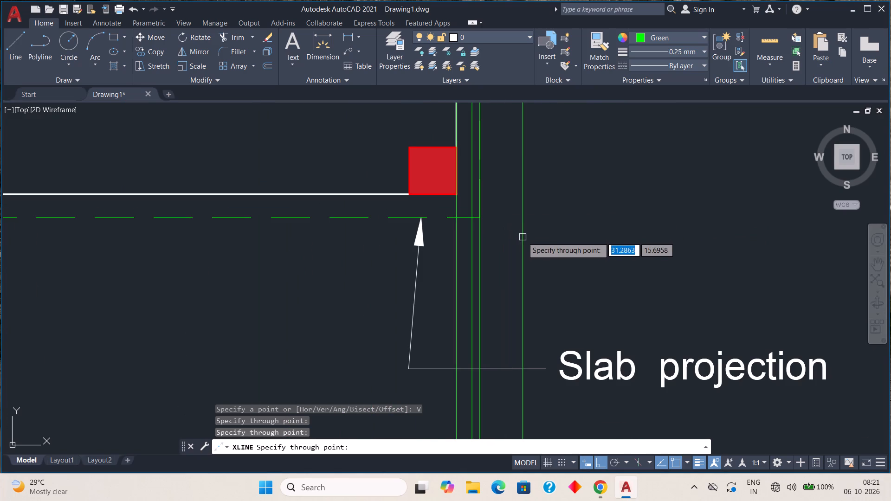
pyautogui.press('Escape')
# Delete the two outermost plinth guides, between the wall lines and the slab projection guides at both ends of the elevation.
pyautogui.scroll(-3, 523, 243)
pyautogui.moveTo(421, 180); pyautogui.dragTo(525, 404, button='middle')
pyautogui.moveTo(329, 92); pyautogui.dragTo(340, 228, button='middle')
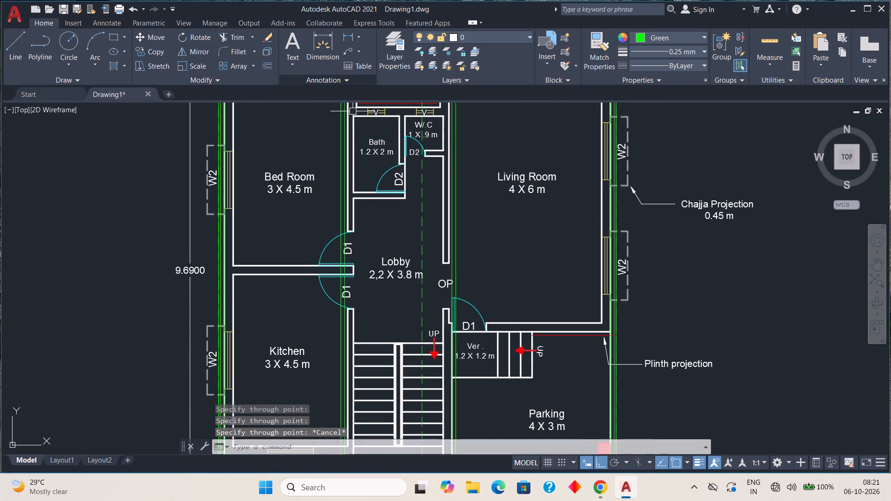
pyautogui.moveTo(340, 228); pyautogui.dragTo(333, 306, button='middle')
pyautogui.moveTo(343, 234); pyautogui.dragTo(338, 370, button='middle')
pyautogui.moveTo(315, 150); pyautogui.dragTo(293, 401, button='middle')
pyautogui.moveTo(329, 147); pyautogui.dragTo(323, 313, button='middle')
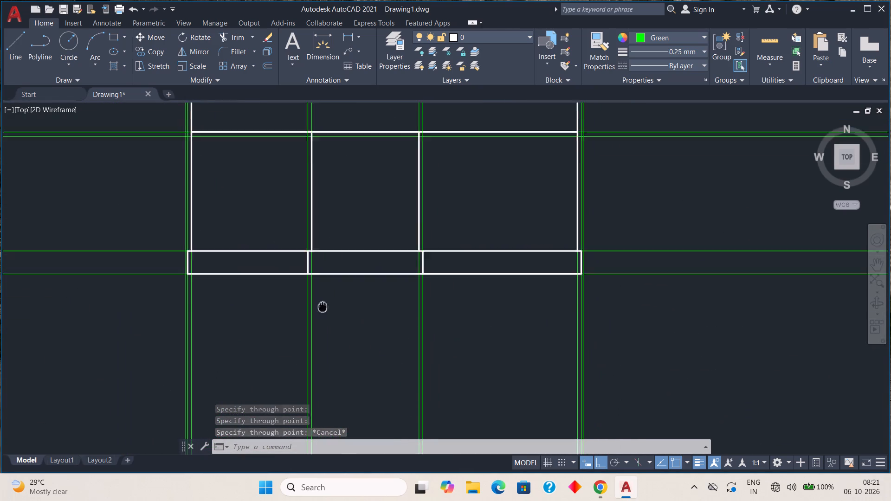
pyautogui.moveTo(323, 313); pyautogui.dragTo(321, 341, button='middle')
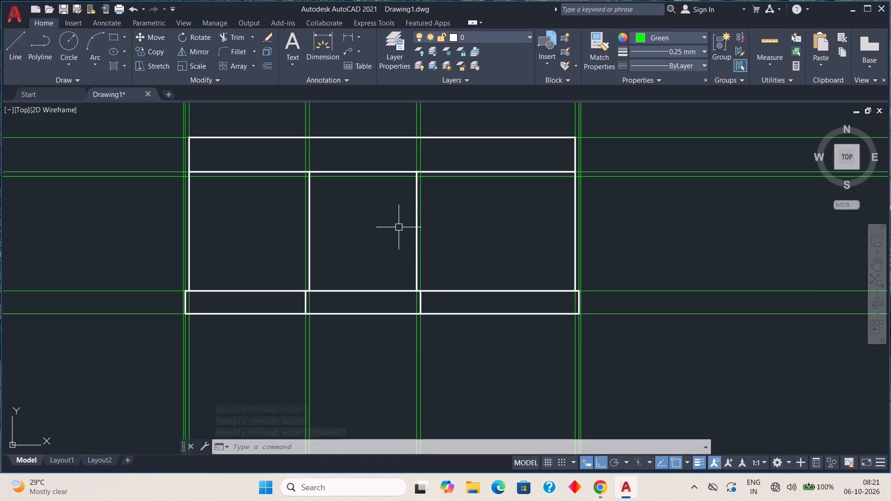
pyautogui.moveTo(399, 231); pyautogui.dragTo(397, 309, button='middle')
pyautogui.scroll(4, 192, 250)
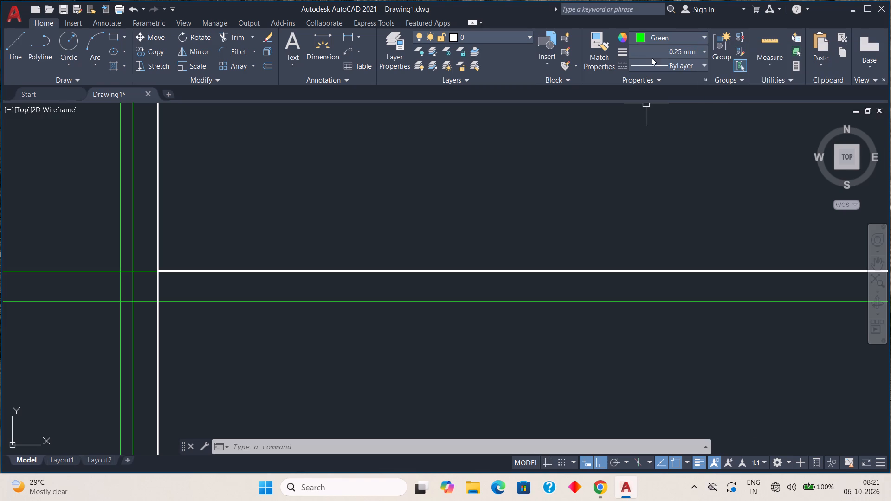
pyautogui.click(135, 289)
pyautogui.scroll(-3, 334, 286)
pyautogui.moveTo(545, 317); pyautogui.dragTo(205, 325, button='middle')
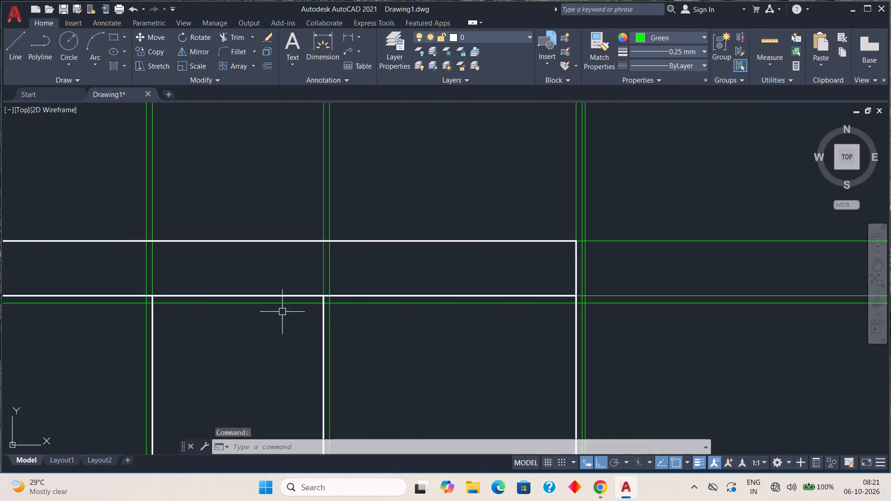
pyautogui.moveTo(387, 326); pyautogui.dragTo(266, 334, button='middle')
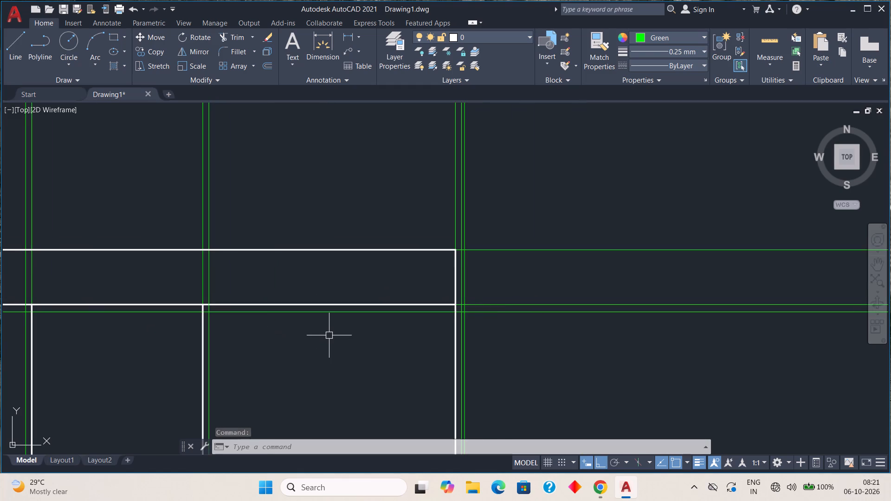
pyautogui.scroll(3, 427, 305)
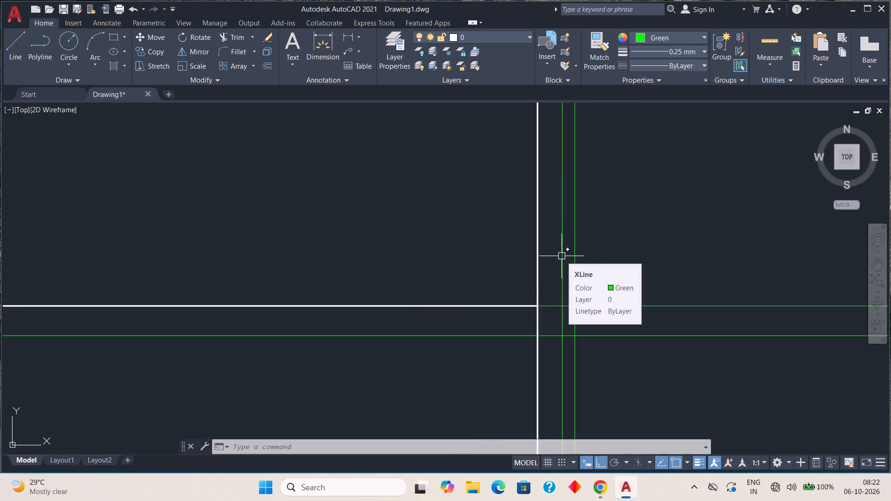
pyautogui.click(562, 256)
pyautogui.press('Delete')
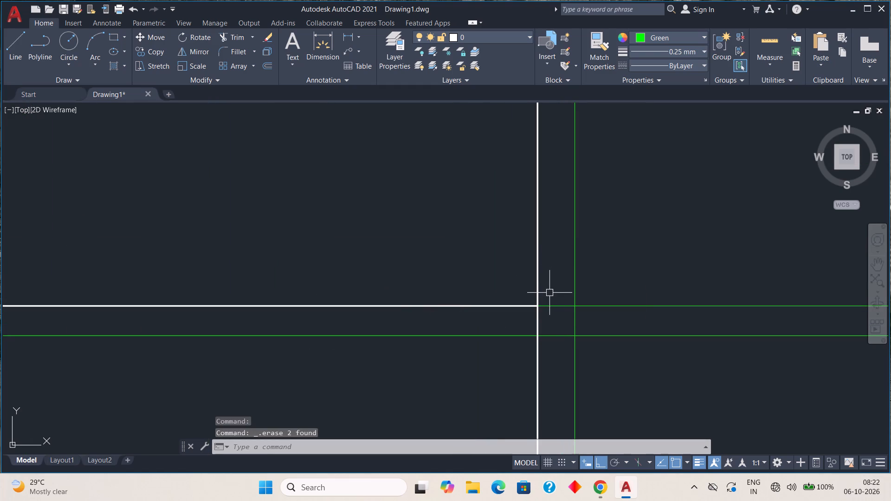
# Set the current drawing colour to ByLayer and the lineweight to 0.30 mm for new objects.
pyautogui.scroll(-2, 549, 295)
pyautogui.moveTo(410, 274); pyautogui.dragTo(565, 322, button='middle')
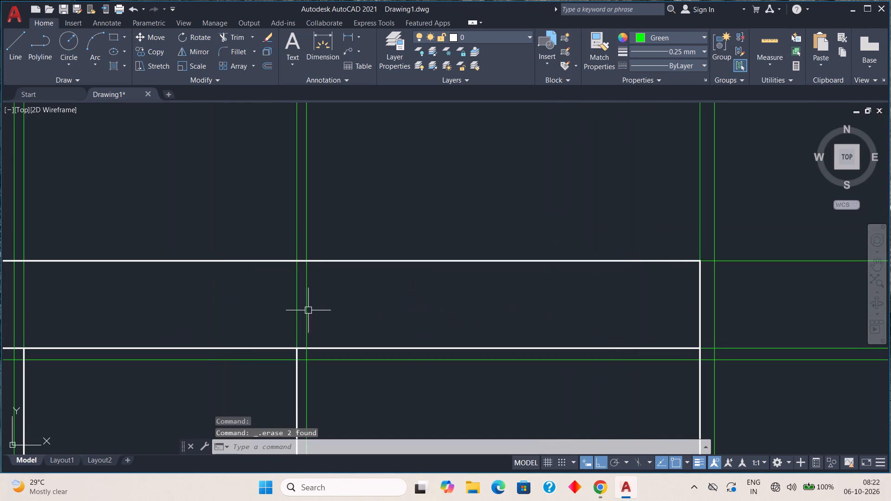
pyautogui.moveTo(329, 323); pyautogui.dragTo(568, 313, button='middle')
pyautogui.scroll(-1, 490, 339)
pyautogui.scroll(-1, 521, 366)
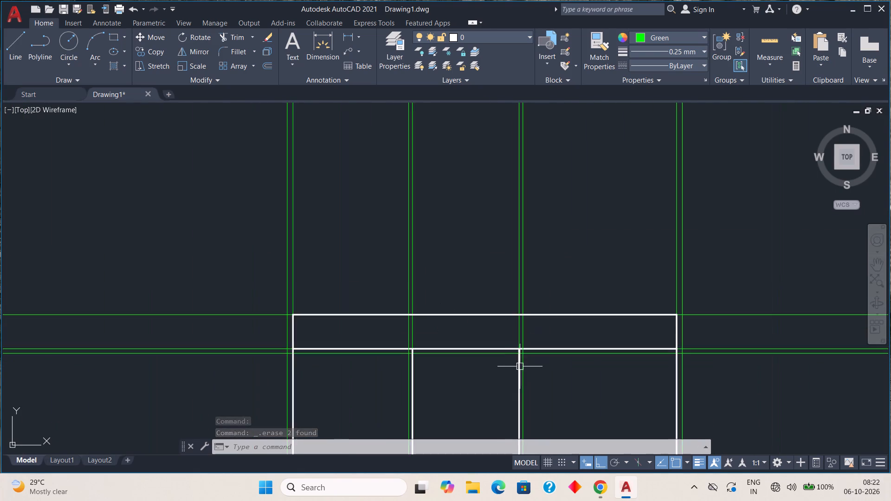
pyautogui.moveTo(514, 364); pyautogui.dragTo(565, 254, button='middle')
pyautogui.scroll(2, 461, 239)
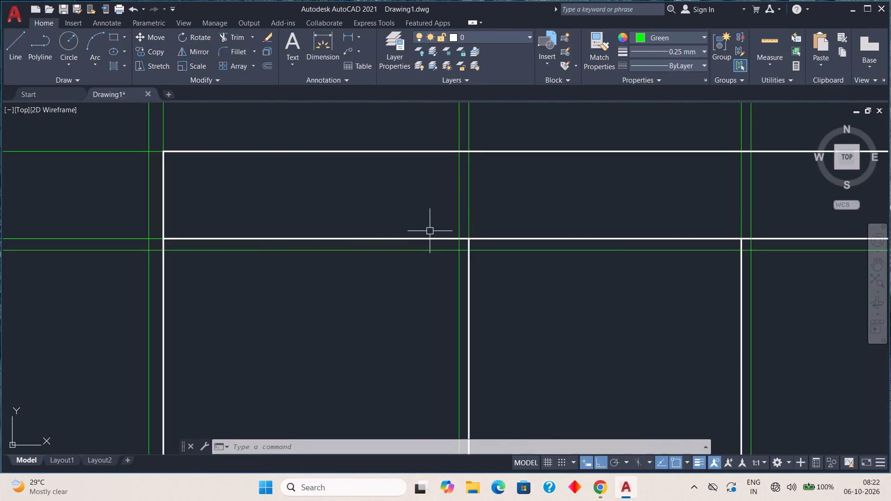
pyautogui.moveTo(416, 228); pyautogui.dragTo(565, 267, button='middle')
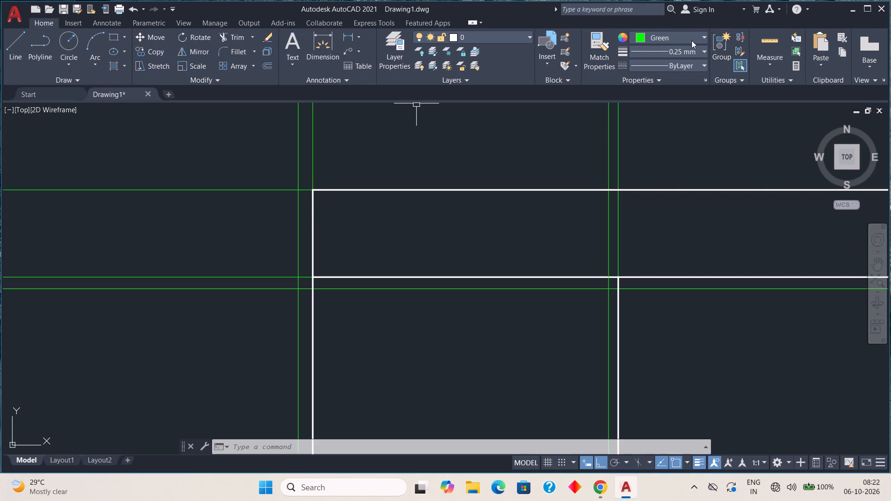
pyautogui.click(704, 32)
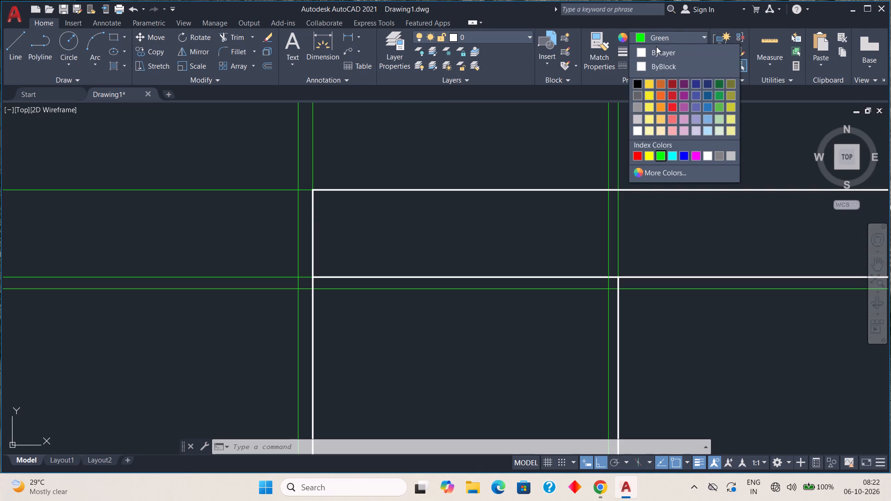
pyautogui.click(656, 49)
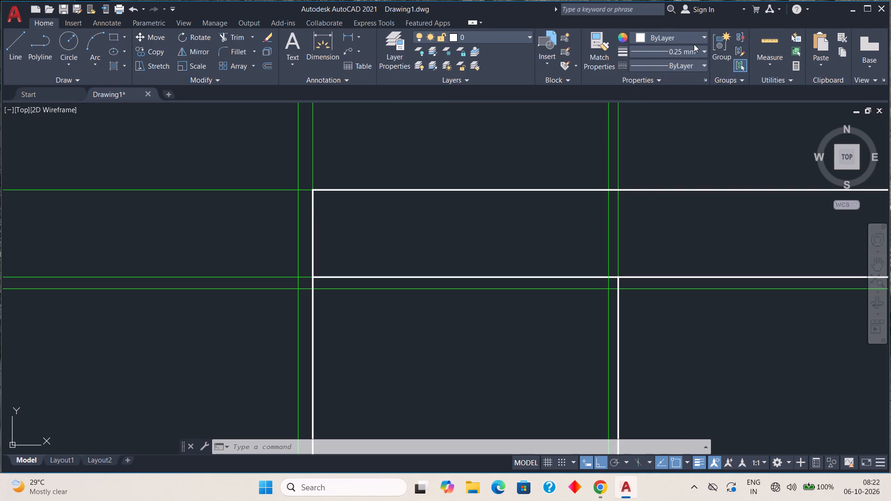
pyautogui.click(703, 51)
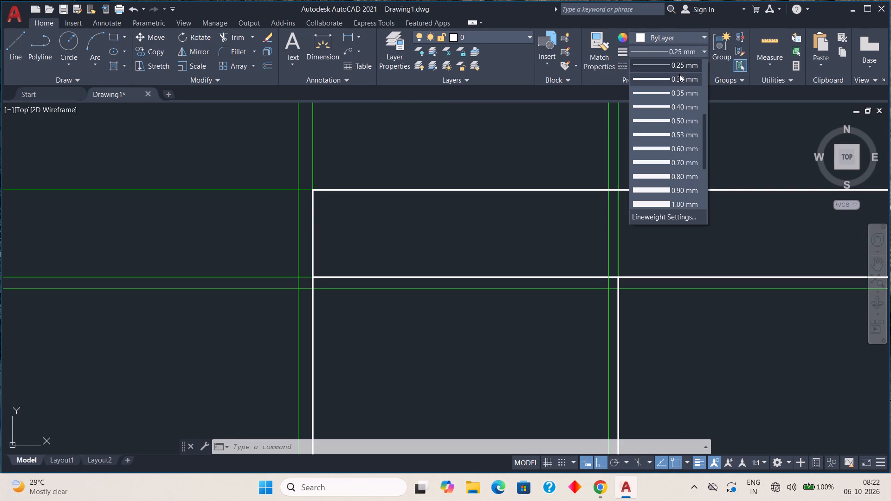
pyautogui.click(679, 76)
# Outline the left slab projection from the wall's top-left corner out to the slab guide, down to the lower level line and back to the wall.
pyautogui.click(18, 56)
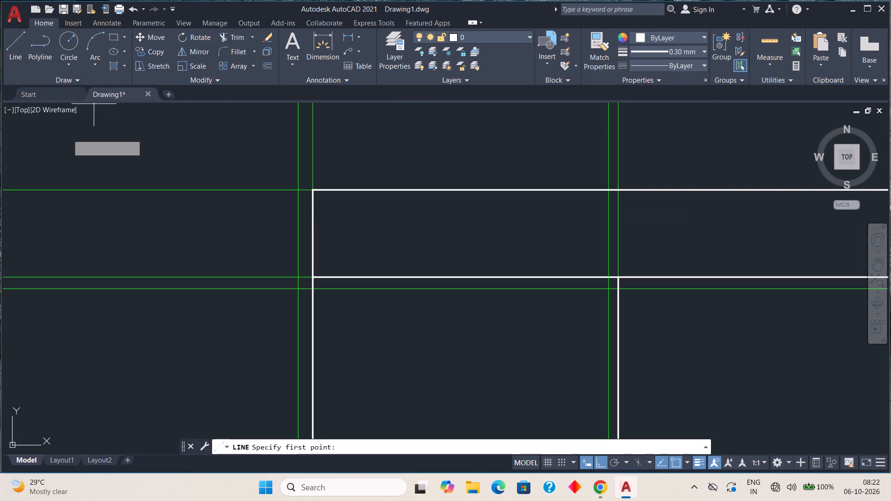
pyautogui.scroll(2, 305, 284)
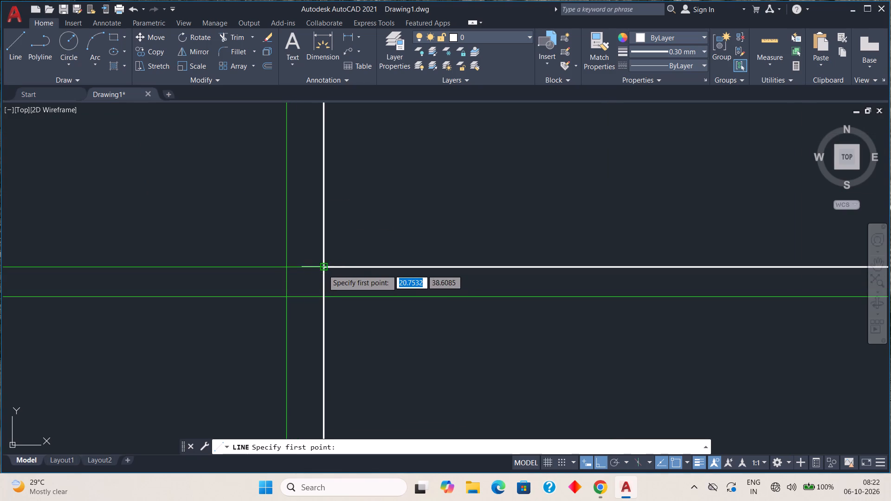
pyautogui.click(323, 270)
pyautogui.click(288, 265)
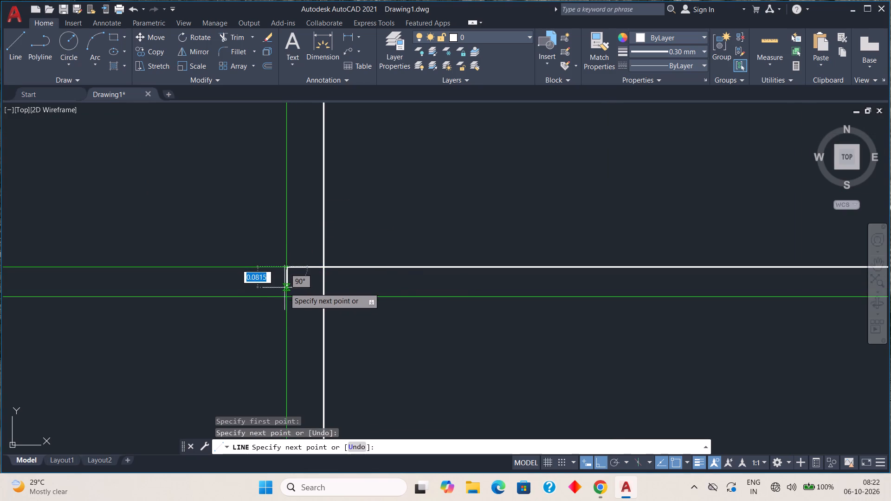
pyautogui.click(286, 296)
pyautogui.click(326, 295)
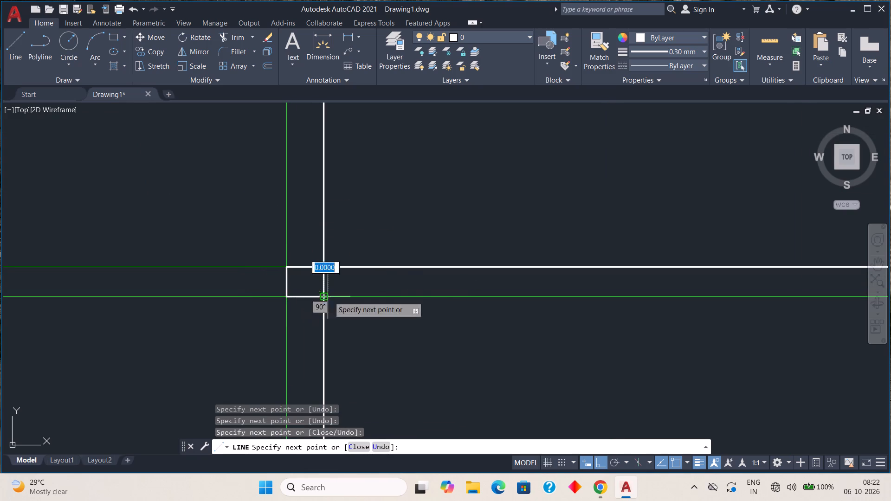
pyautogui.press('Escape')
pyautogui.scroll(-2, 514, 293)
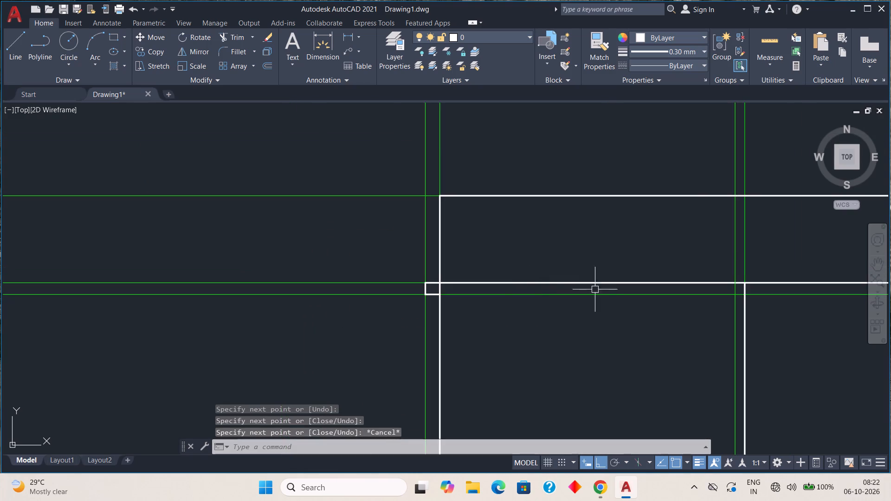
# Start the matching slab projection outline at the wall's top-right corner with the Line tool.
pyautogui.moveTo(559, 300); pyautogui.dragTo(0, 259, button='middle')
pyautogui.scroll(-1, 587, 253)
pyautogui.moveTo(602, 276); pyautogui.dragTo(451, 283, button='middle')
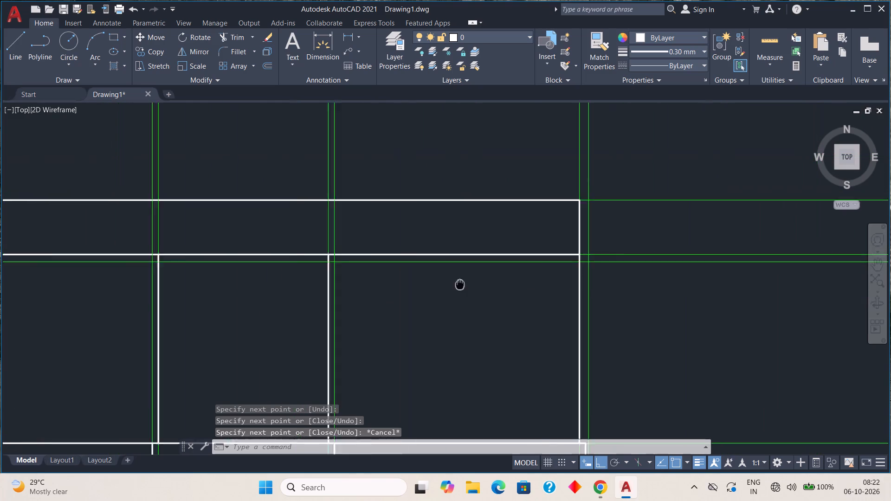
pyautogui.moveTo(451, 283); pyautogui.dragTo(309, 278, button='middle')
pyautogui.scroll(4, 429, 254)
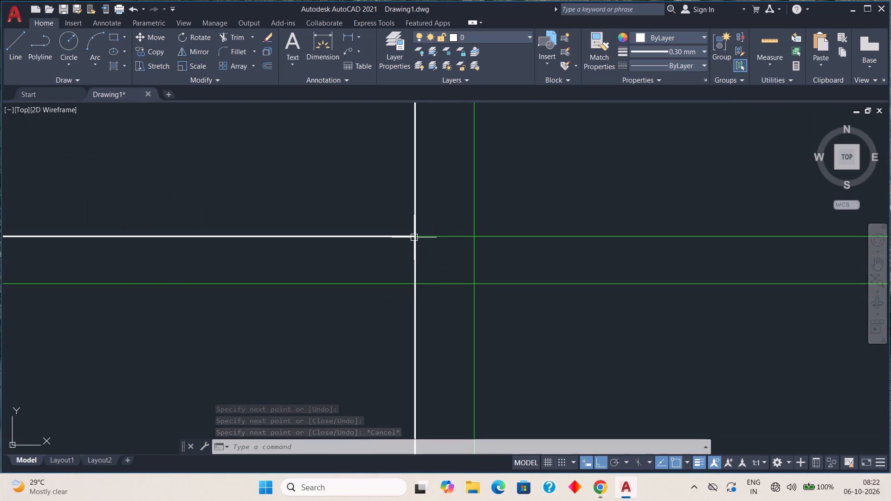
pyautogui.press('space')
pyautogui.click(414, 237)
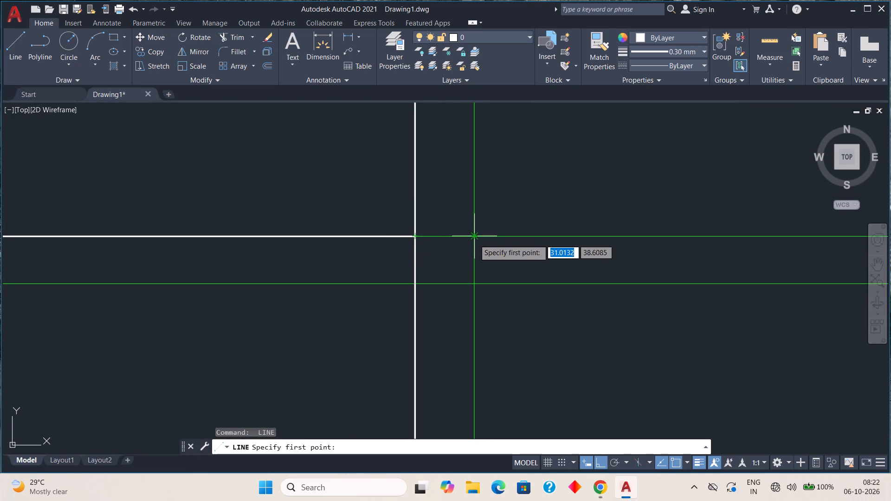
pyautogui.press('space')
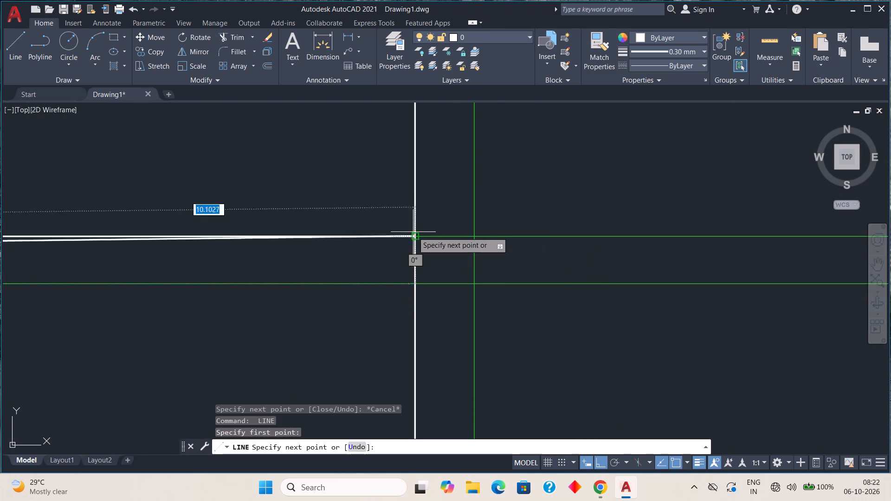
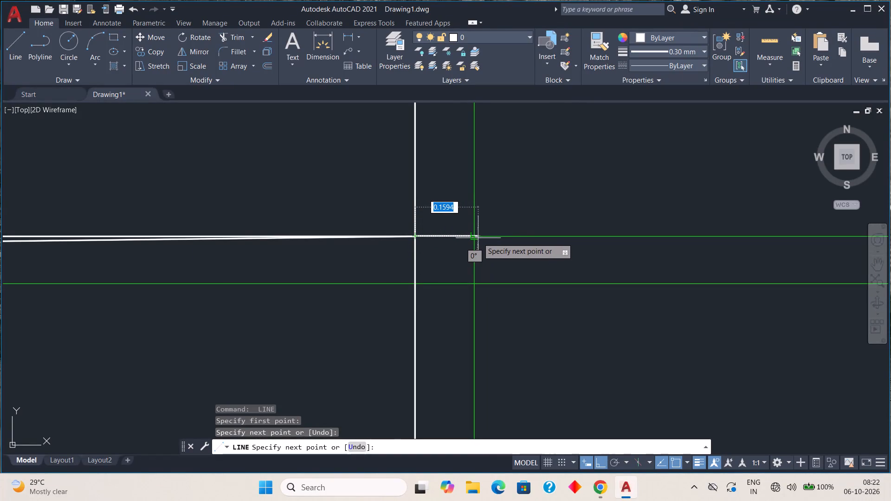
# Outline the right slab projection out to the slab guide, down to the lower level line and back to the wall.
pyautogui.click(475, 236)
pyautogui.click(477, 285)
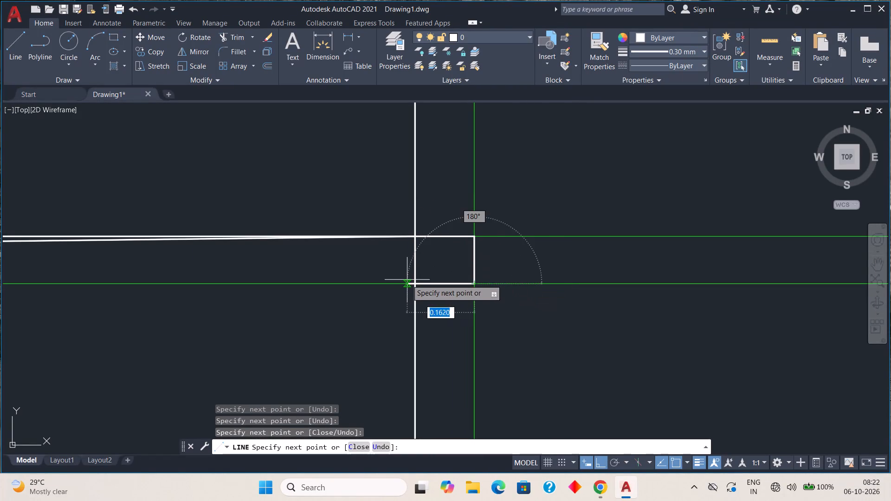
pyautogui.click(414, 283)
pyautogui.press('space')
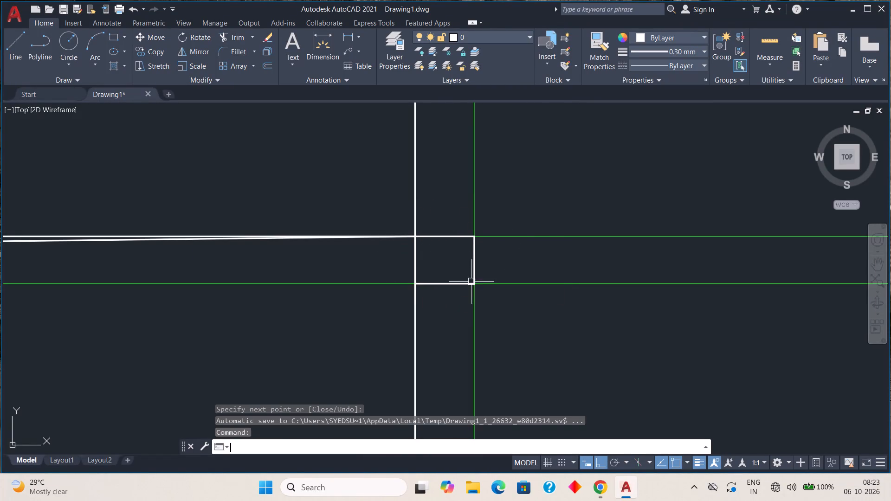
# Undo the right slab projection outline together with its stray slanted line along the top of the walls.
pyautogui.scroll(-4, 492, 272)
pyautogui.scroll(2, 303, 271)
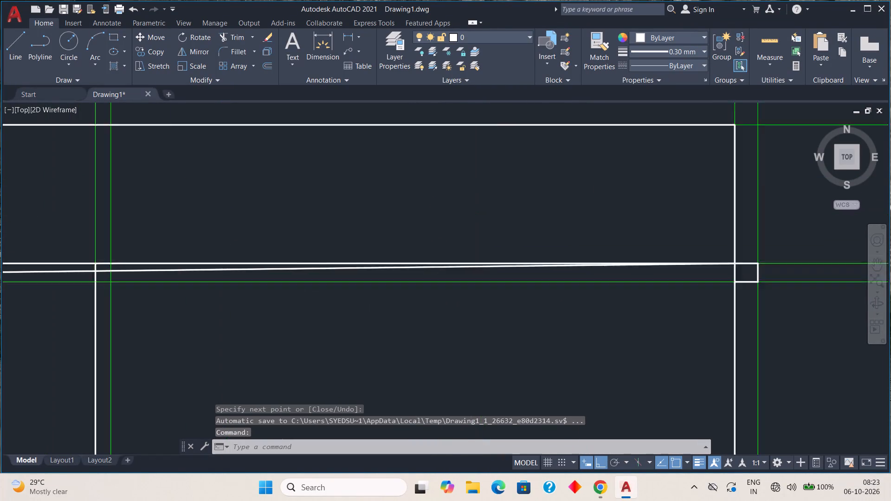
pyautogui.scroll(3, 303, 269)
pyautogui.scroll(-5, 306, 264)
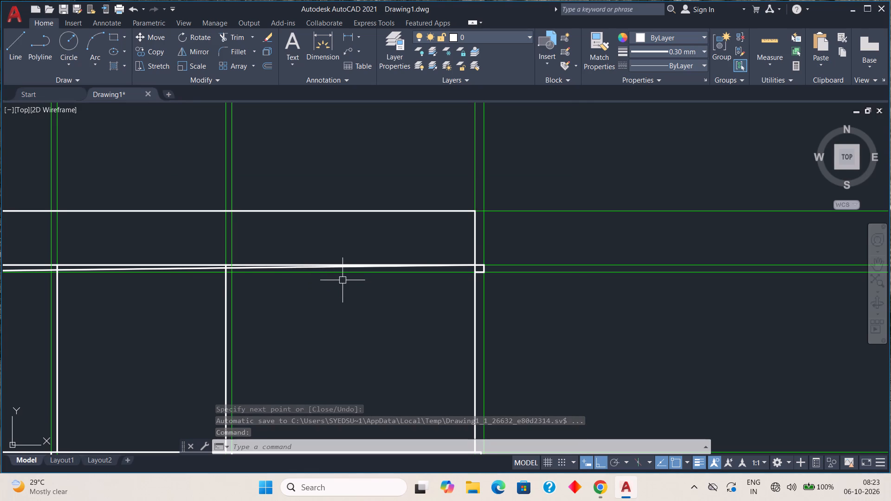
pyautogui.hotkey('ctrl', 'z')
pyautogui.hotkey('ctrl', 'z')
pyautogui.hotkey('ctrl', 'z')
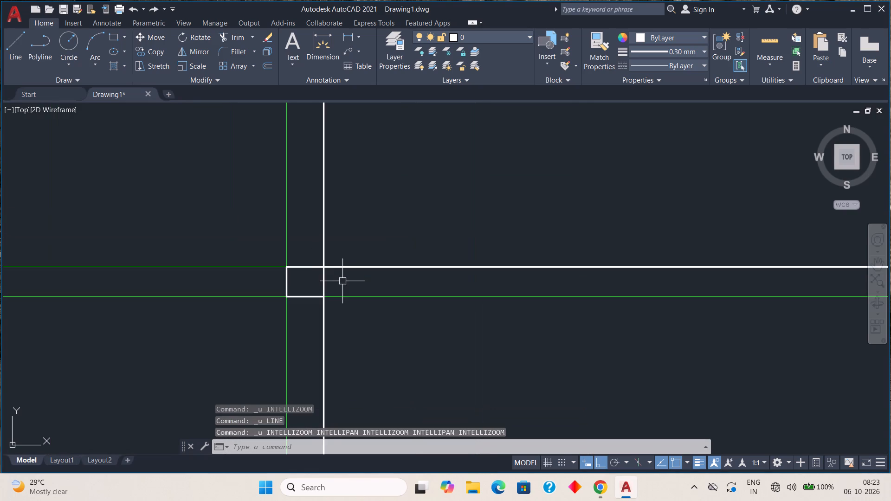
# Redraw the right slab projection from the wall's top-right corner 0.15 out to the slab guide, down to the lower level line and back to the wall.
pyautogui.scroll(-1, 351, 278)
pyautogui.scroll(4, 337, 288)
pyautogui.scroll(-3, 358, 265)
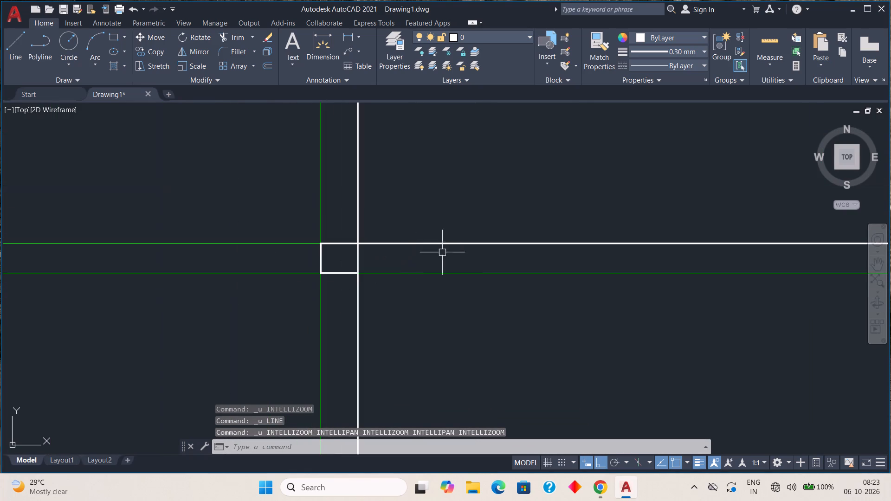
pyautogui.moveTo(623, 280); pyautogui.dragTo(121, 282, button='middle')
pyautogui.moveTo(570, 258); pyautogui.dragTo(289, 274, button='middle')
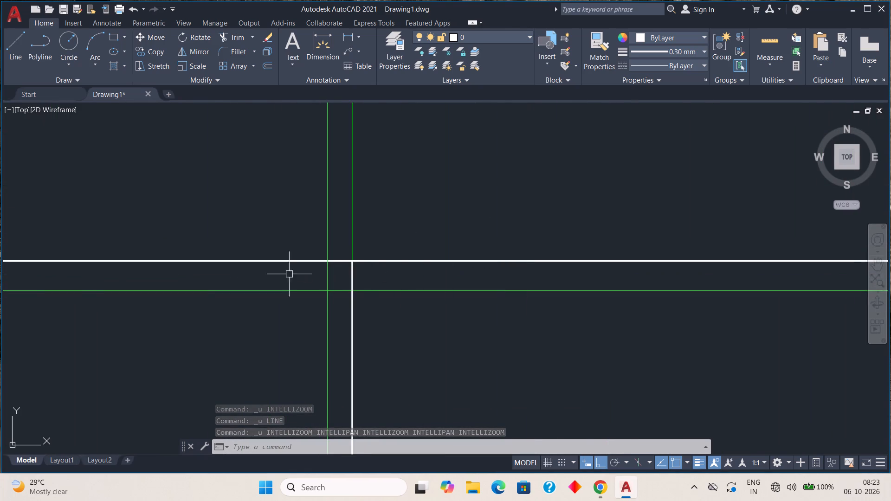
pyautogui.scroll(-3, 400, 266)
pyautogui.moveTo(570, 277); pyautogui.dragTo(136, 295, button='middle')
pyautogui.scroll(1, 386, 277)
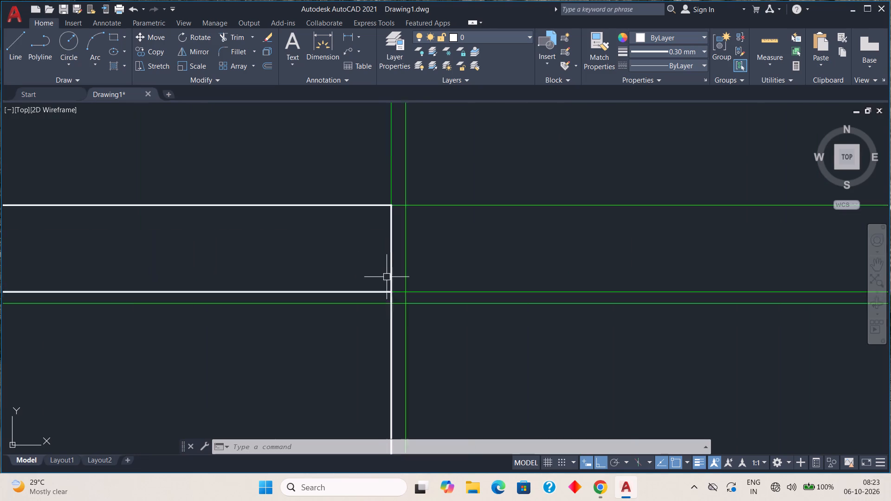
pyautogui.scroll(1, 387, 277)
pyautogui.press('space')
pyautogui.scroll(3, 390, 292)
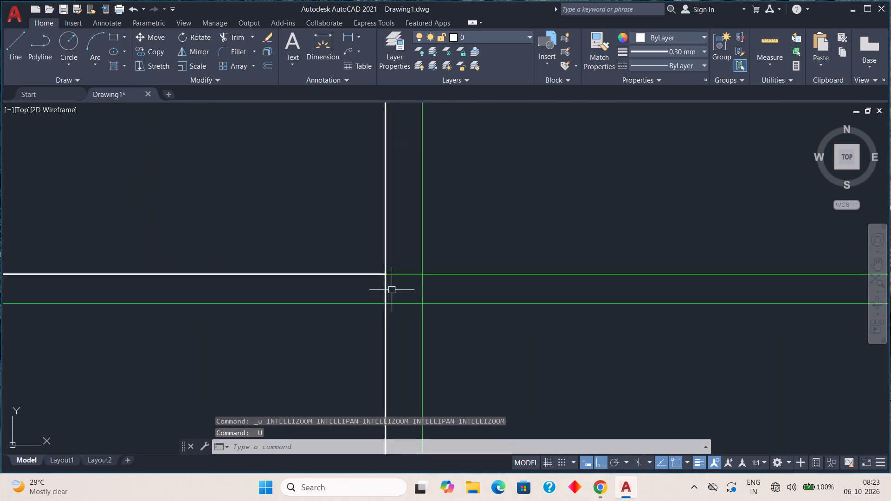
pyautogui.scroll(2, 392, 290)
pyautogui.click(372, 254)
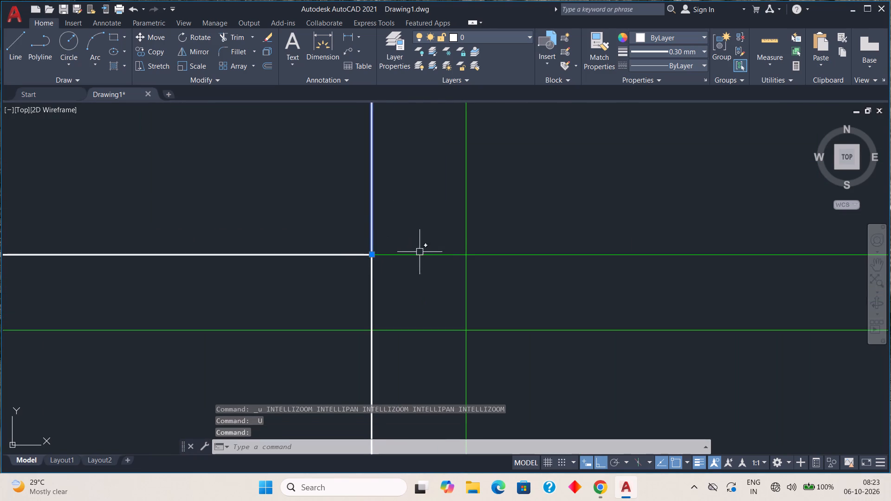
pyautogui.press('Escape')
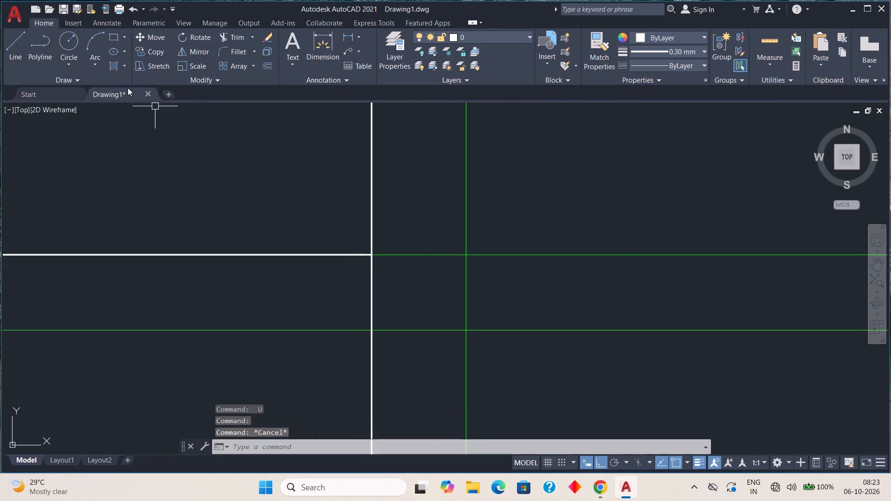
pyautogui.click(15, 47)
pyautogui.click(371, 257)
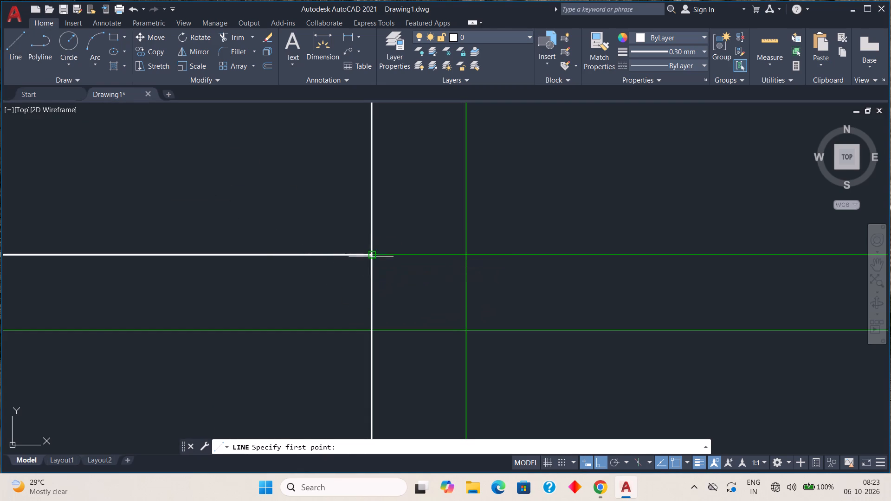
pyautogui.click(465, 256)
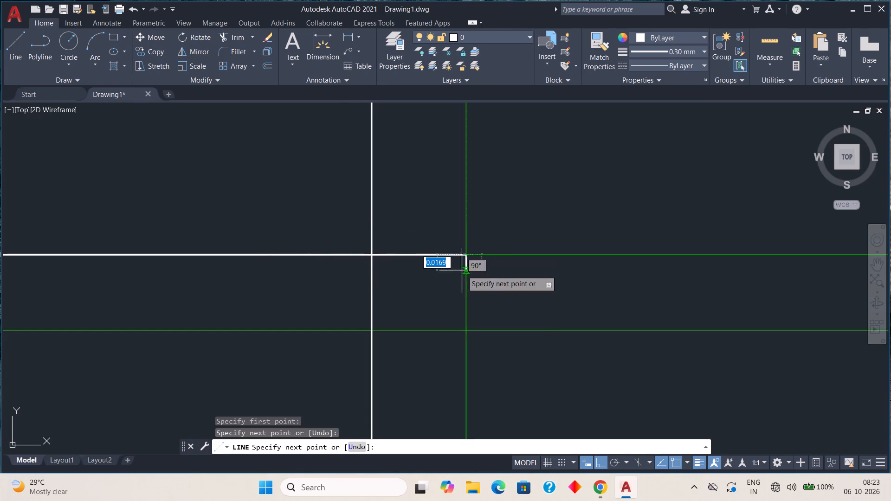
pyautogui.click(467, 331)
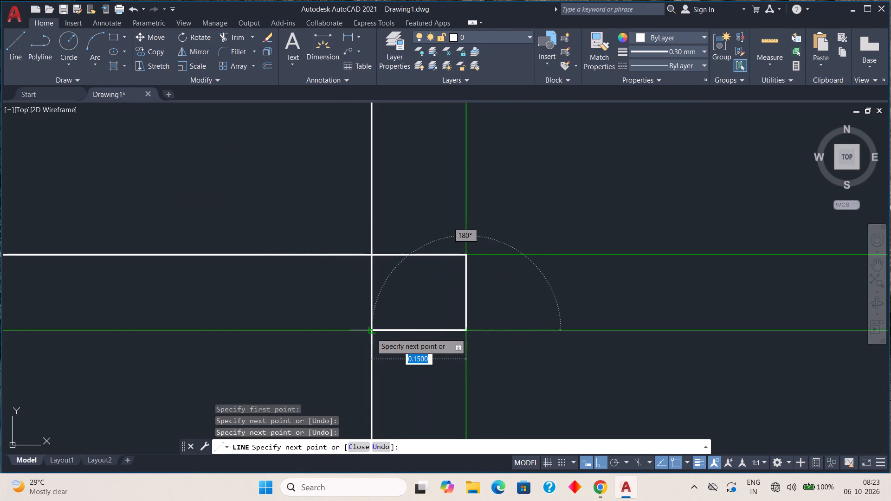
pyautogui.click(371, 333)
pyautogui.press('Escape')
# Draw the slab's underside along the lower level line from the left outer wall to the first inner wall line.
pyautogui.scroll(-4, 493, 334)
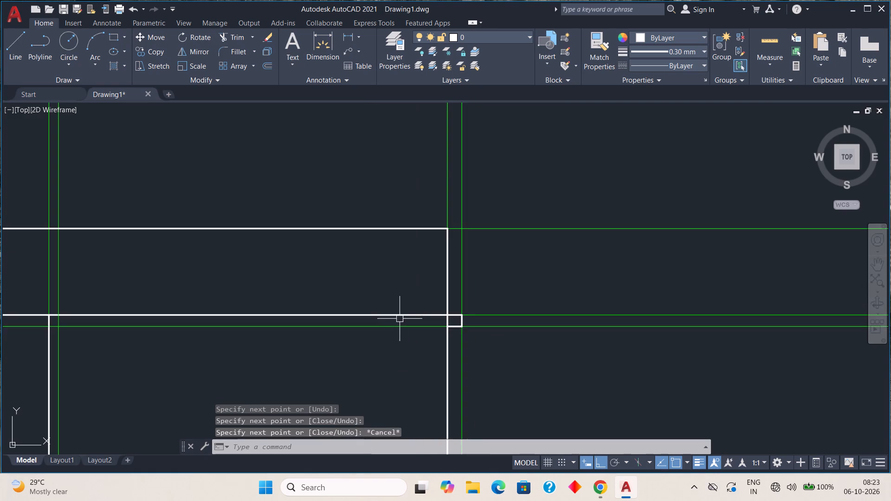
pyautogui.scroll(-2, 390, 332)
pyautogui.moveTo(348, 349); pyautogui.dragTo(547, 292, button='middle')
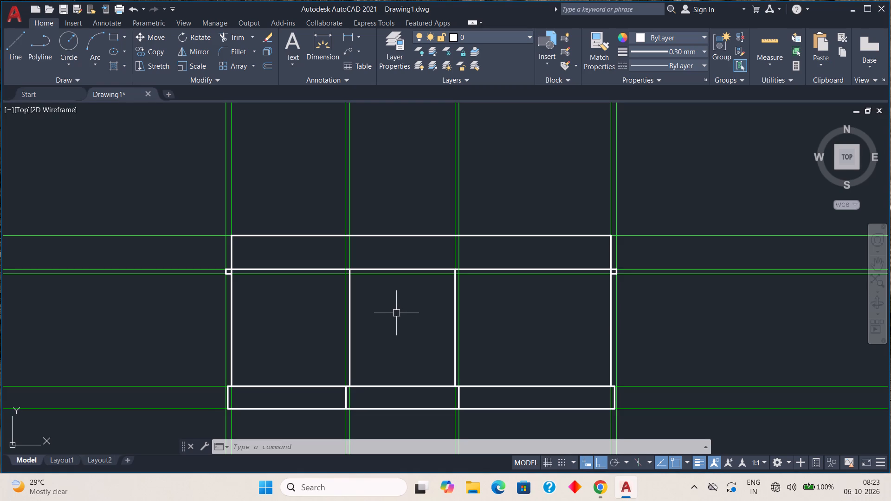
pyautogui.scroll(2, 323, 263)
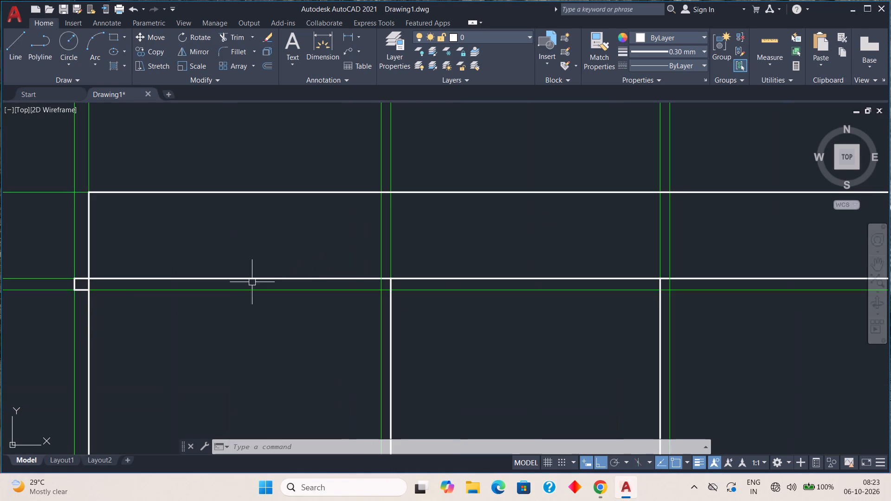
pyautogui.scroll(3, 84, 300)
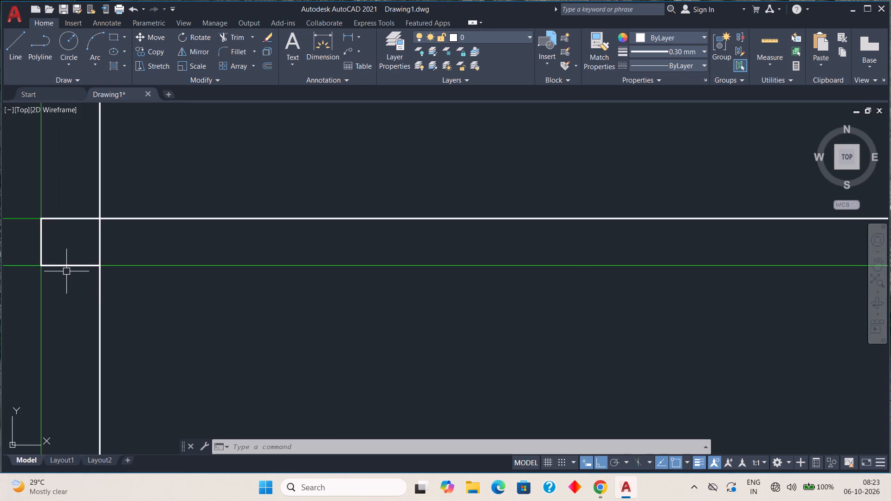
pyautogui.press('space')
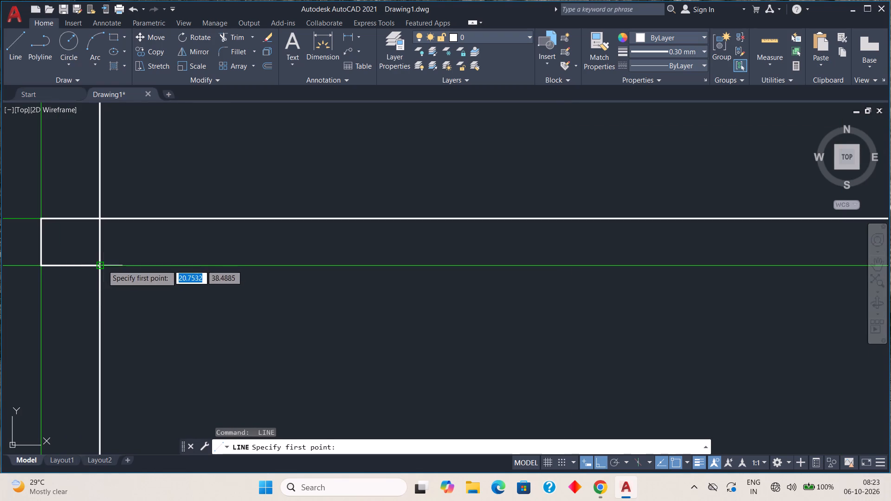
pyautogui.click(102, 265)
pyautogui.scroll(-2, 687, 298)
pyautogui.moveTo(780, 307); pyautogui.dragTo(447, 317, button='middle')
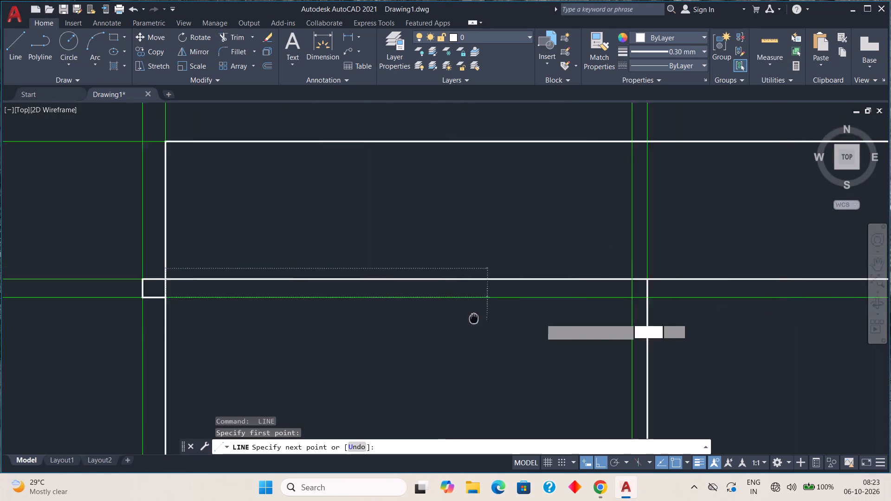
pyautogui.moveTo(447, 317); pyautogui.dragTo(223, 295, button='middle')
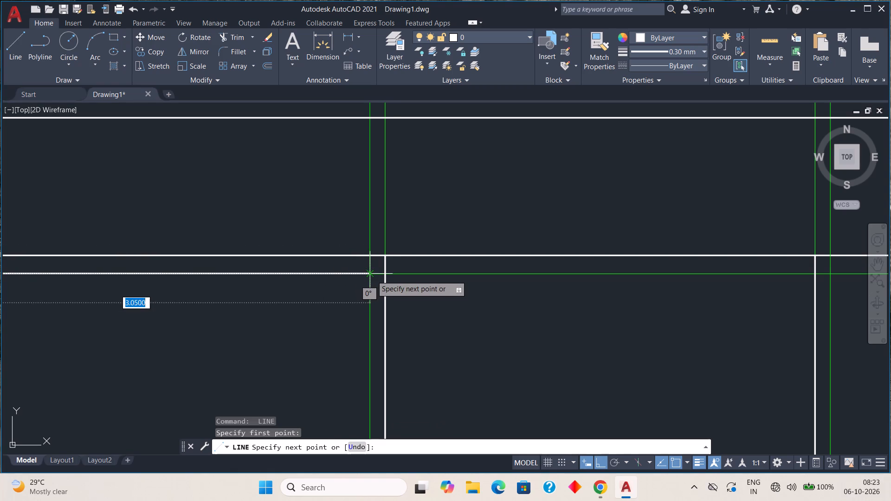
pyautogui.click(367, 274)
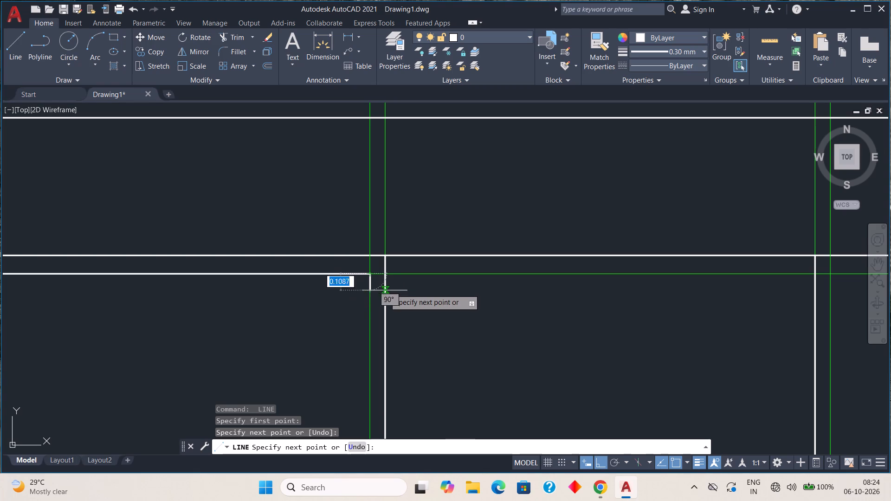
pyautogui.click(384, 273)
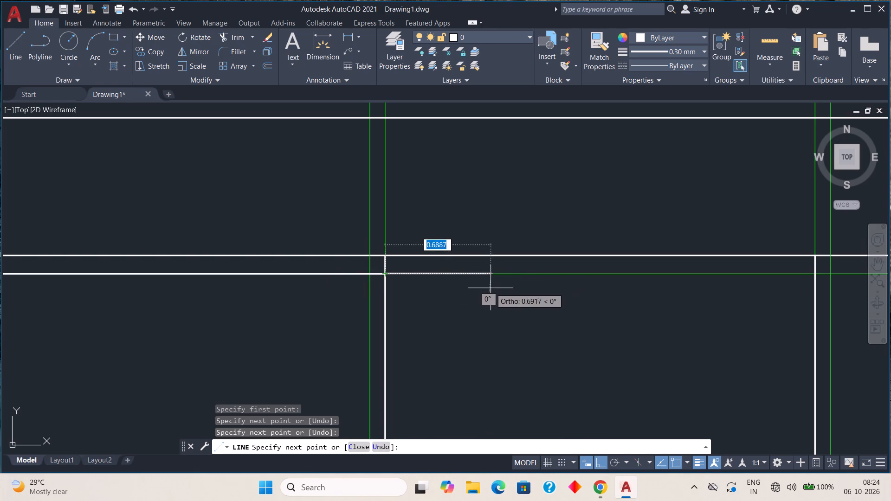
pyautogui.press('Escape')
# Draw the slab's underside along the lower level line from the right outer wall 4.15 back to the second inner wall line.
pyautogui.scroll(-2, 558, 293)
pyautogui.moveTo(547, 300); pyautogui.dragTo(85, 288, button='middle')
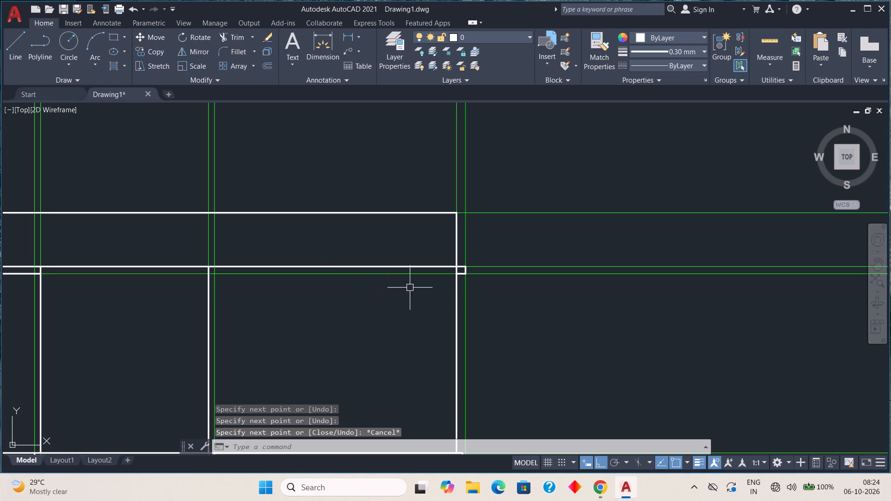
pyautogui.press('space')
pyautogui.scroll(2, 473, 269)
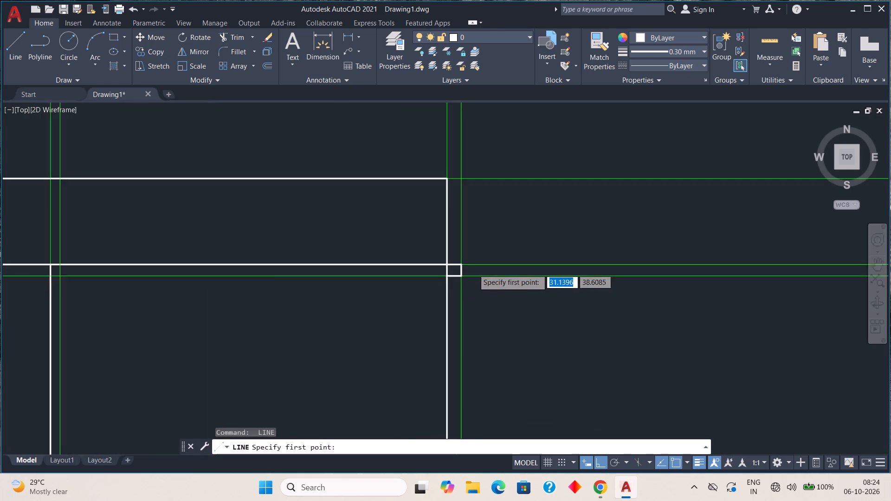
pyautogui.scroll(1, 473, 269)
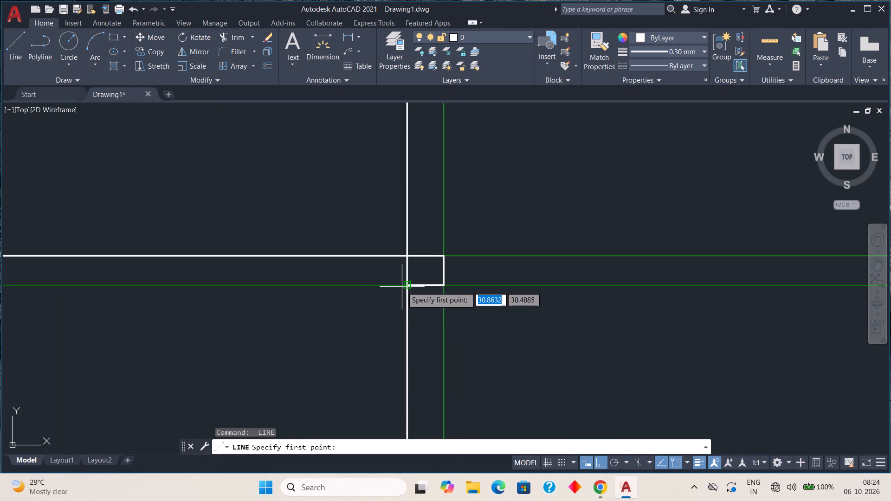
pyautogui.click(403, 286)
pyautogui.scroll(-1, 133, 284)
pyautogui.moveTo(171, 297); pyautogui.dragTo(236, 295, button='middle')
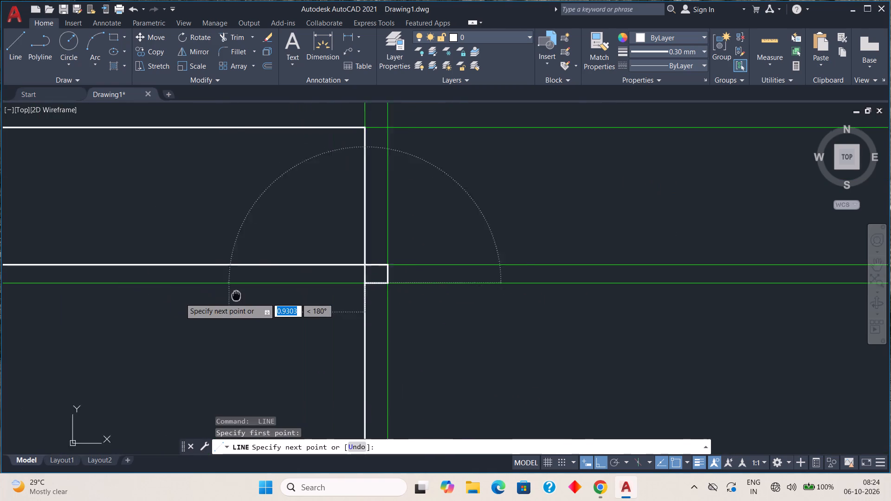
pyautogui.moveTo(236, 295); pyautogui.dragTo(720, 284, button='middle')
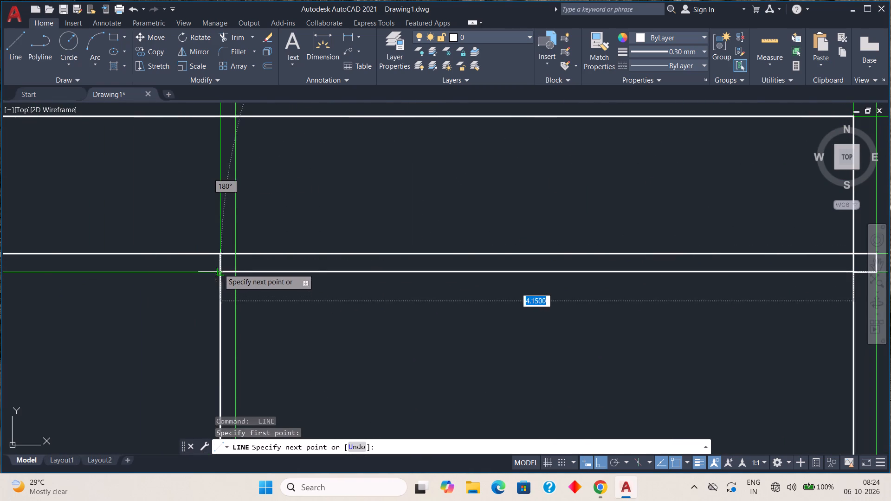
pyautogui.click(223, 271)
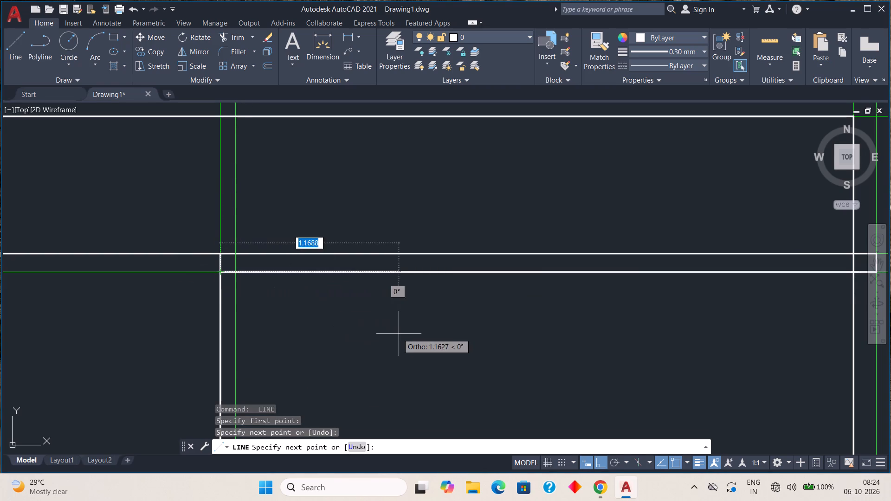
pyautogui.press('Escape')
# Offset the level guide at the top of the upper band upward by 2.1.
pyautogui.scroll(-3, 377, 336)
pyautogui.moveTo(300, 346); pyautogui.dragTo(366, 222, button='middle')
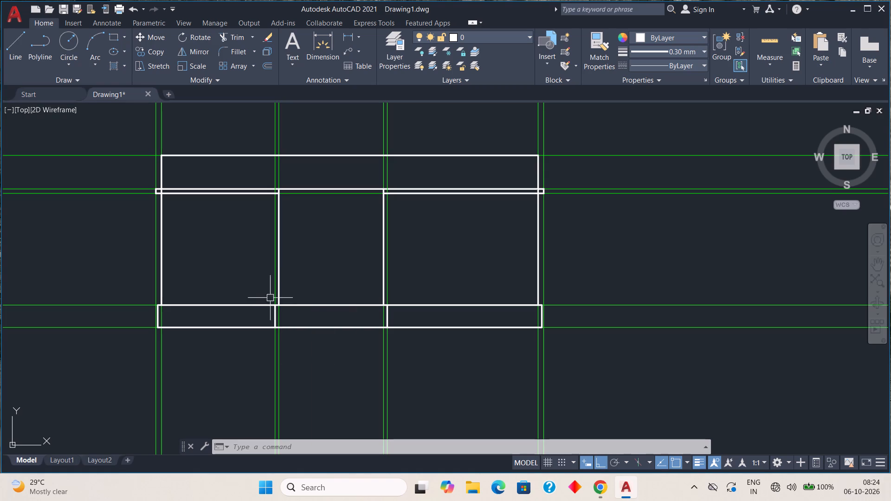
pyautogui.moveTo(519, 230); pyautogui.dragTo(431, 319, button='middle')
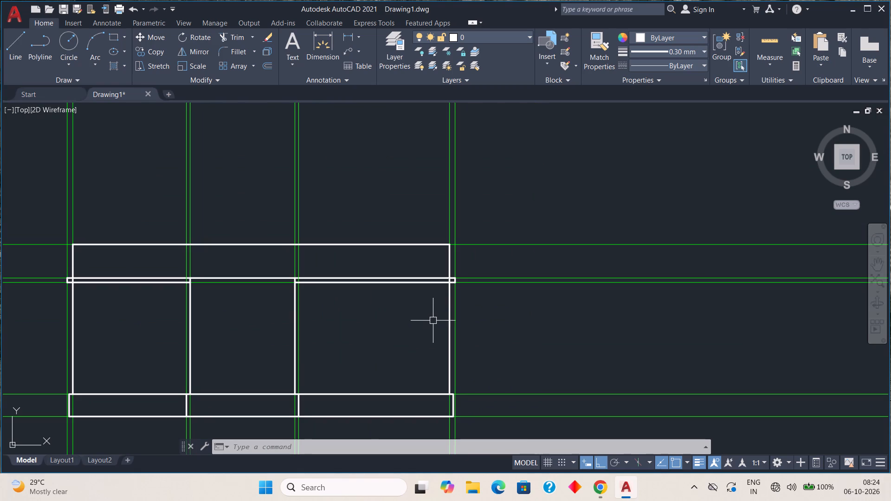
pyautogui.press('o')
pyautogui.press('Return')
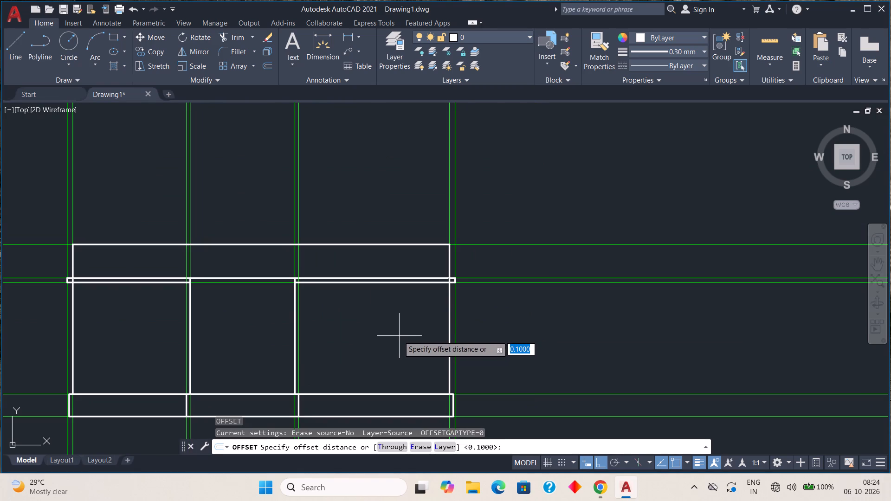
pyautogui.press('2')
pyautogui.press('.')
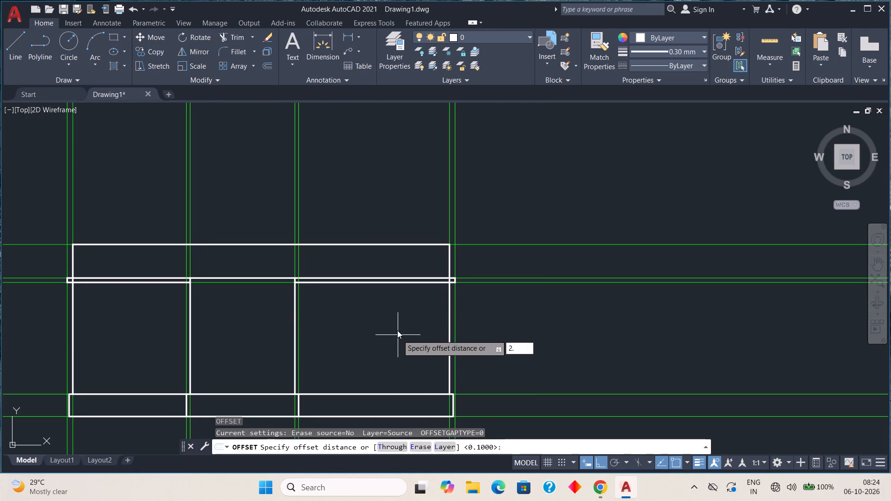
pyautogui.press('1')
pyautogui.press('space')
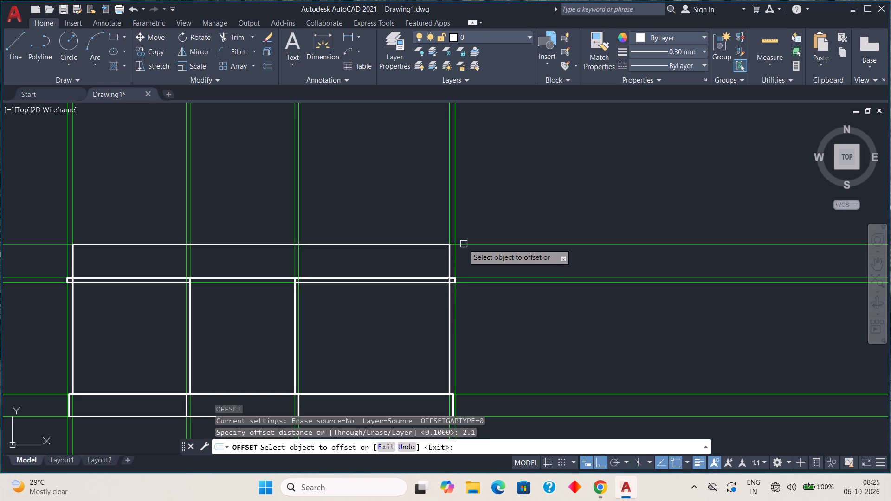
pyautogui.click(464, 244)
pyautogui.click(467, 191)
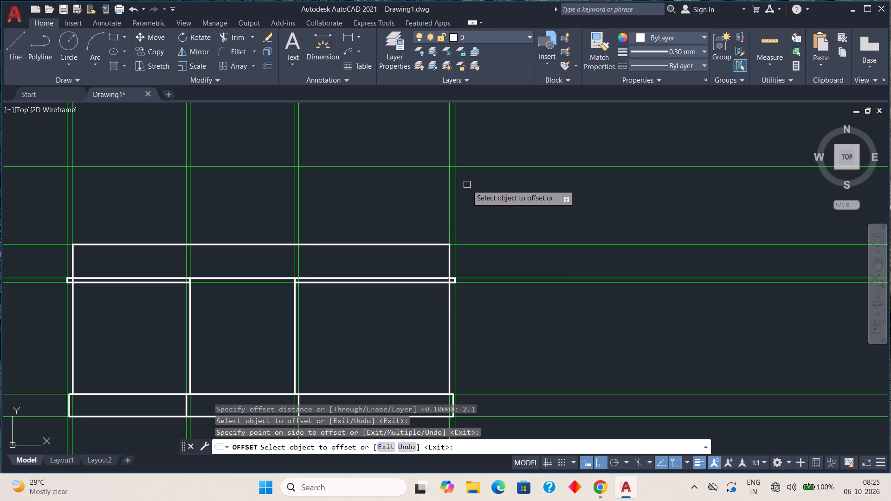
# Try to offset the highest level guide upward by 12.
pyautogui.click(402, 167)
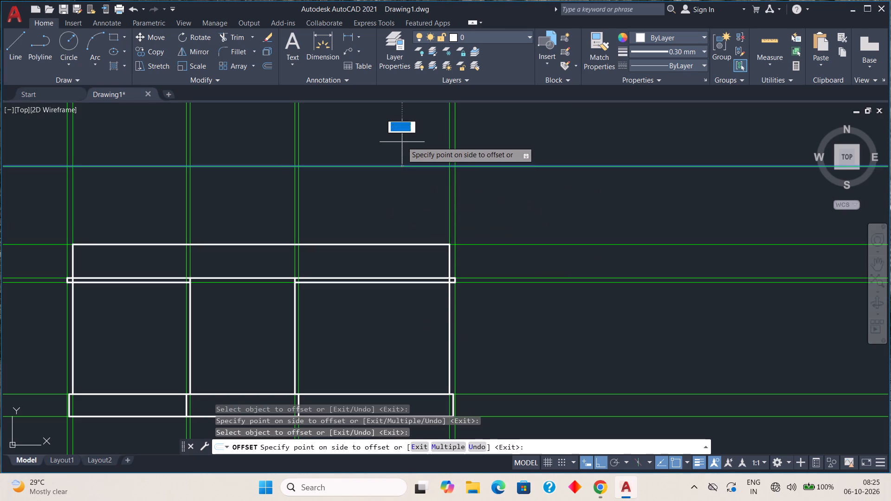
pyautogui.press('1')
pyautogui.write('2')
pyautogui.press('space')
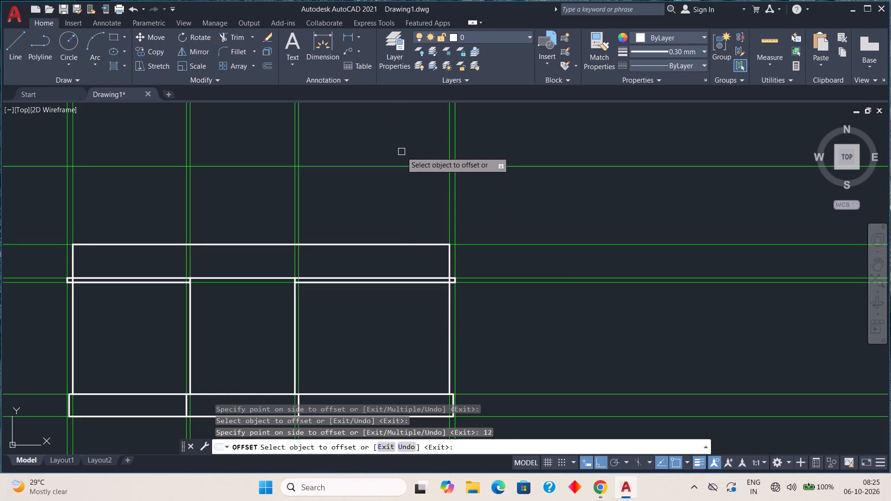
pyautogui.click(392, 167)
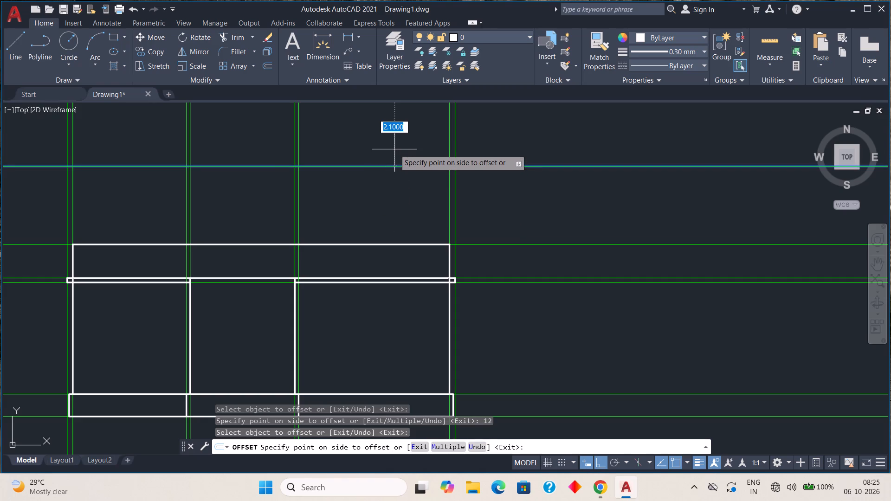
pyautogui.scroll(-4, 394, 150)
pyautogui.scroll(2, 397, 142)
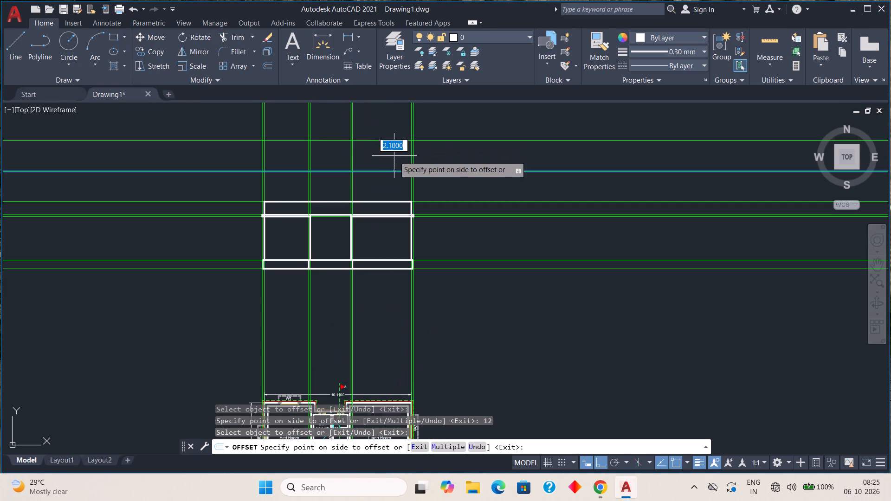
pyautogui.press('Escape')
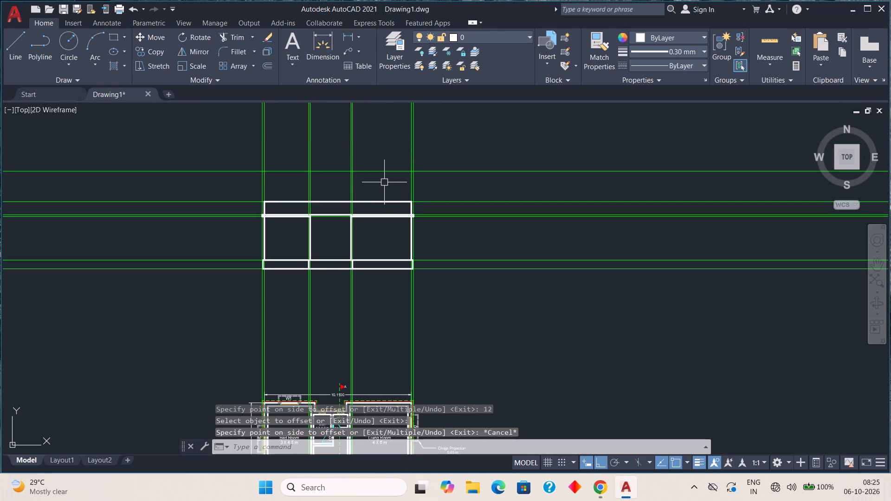
# Offset the highest level guide upward by 0.12 for the top slab thickness.
pyautogui.press('o')
pyautogui.press('Return')
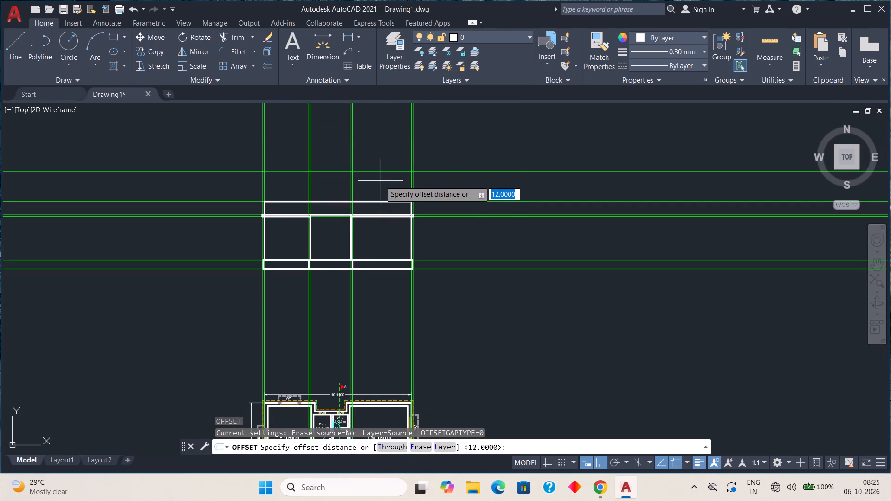
pyautogui.moveTo(379, 182); pyautogui.dragTo(362, 255, button='middle')
pyautogui.scroll(2, 364, 238)
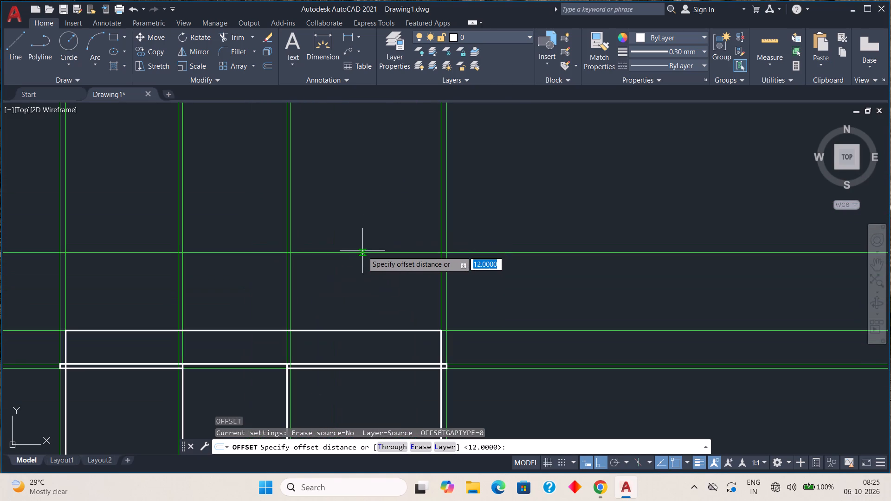
pyautogui.press('.')
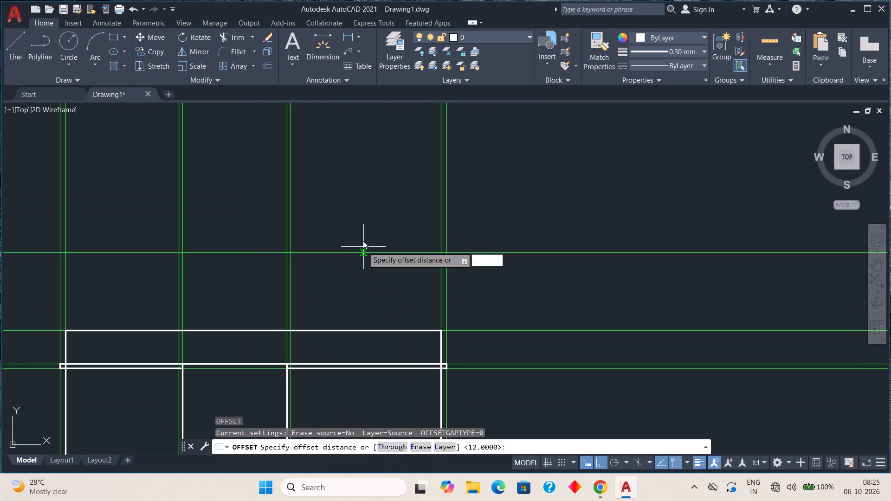
pyautogui.press('1')
pyautogui.press('2')
pyautogui.press('space')
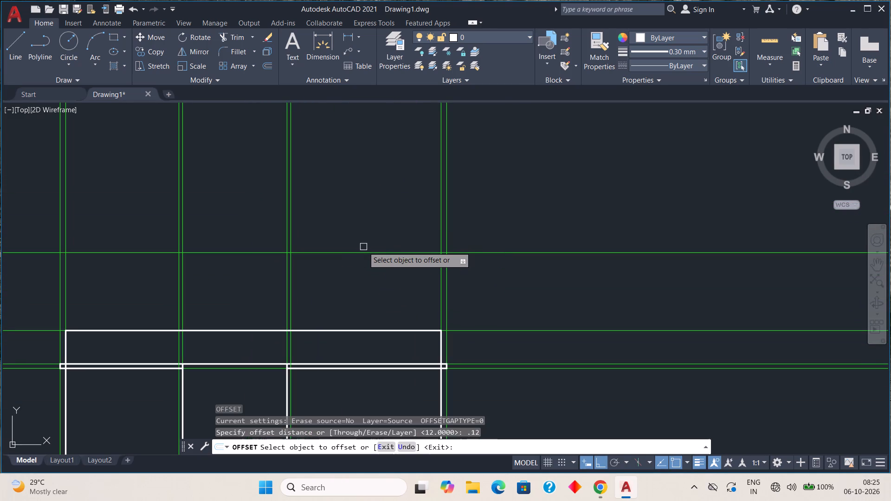
pyautogui.click(362, 250)
pyautogui.click(363, 232)
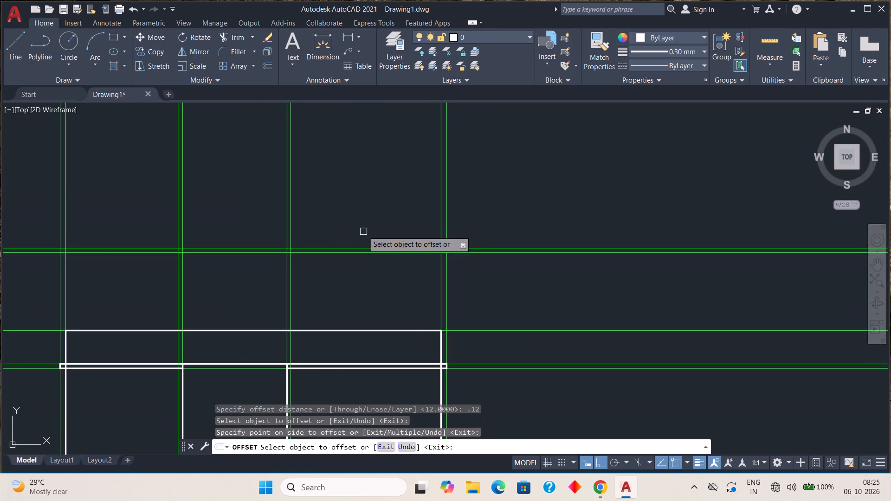
pyautogui.press('Escape')
# Draw a 3.0 vertical line from the slab top at the first inner wall line up to the lower of the two top level guides.
pyautogui.scroll(-1, 305, 296)
pyautogui.moveTo(290, 311); pyautogui.dragTo(416, 290, button='middle')
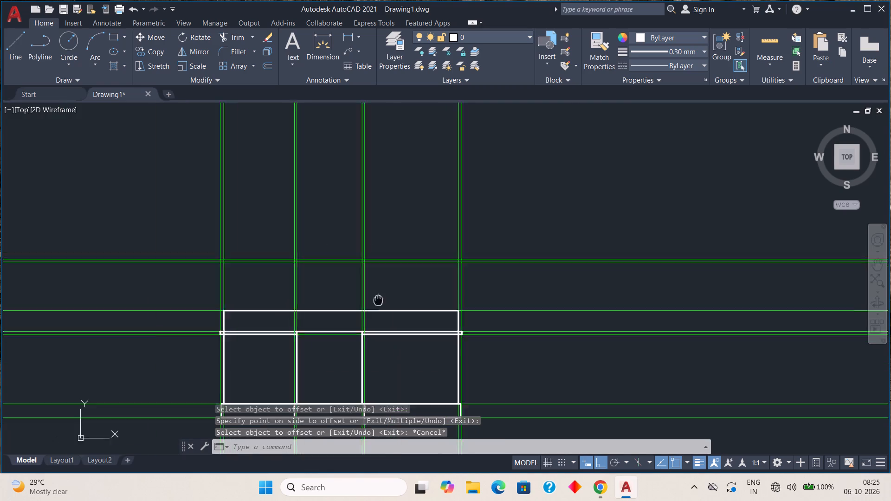
pyautogui.moveTo(416, 290); pyautogui.dragTo(498, 264, button='middle')
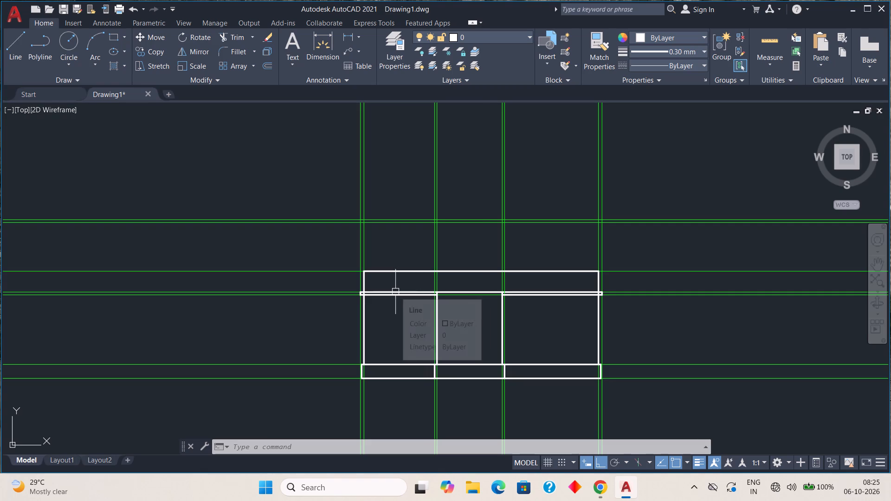
pyautogui.moveTo(446, 199); pyautogui.dragTo(422, 255, button='middle')
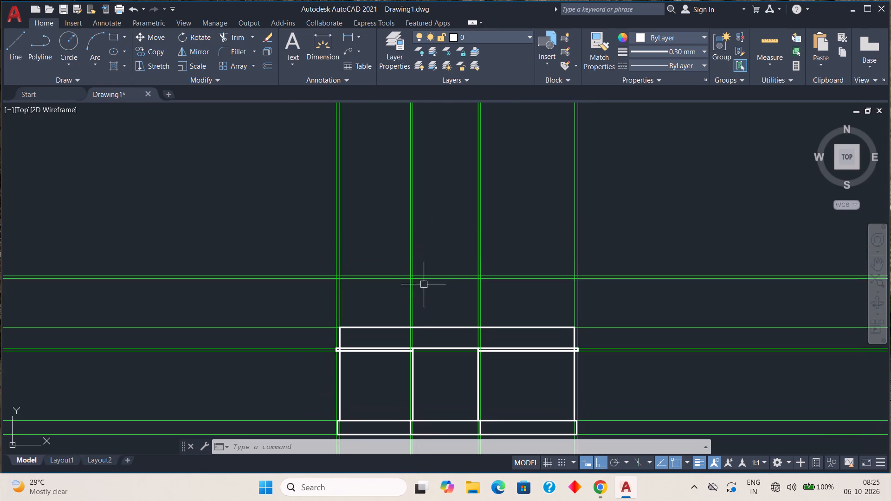
pyautogui.scroll(2, 425, 282)
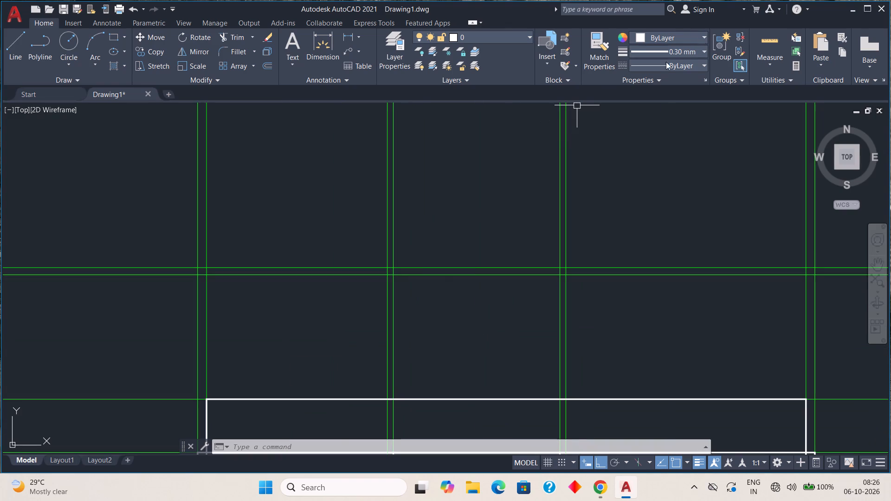
pyautogui.click(13, 48)
pyautogui.moveTo(431, 373); pyautogui.dragTo(394, 108, button='middle')
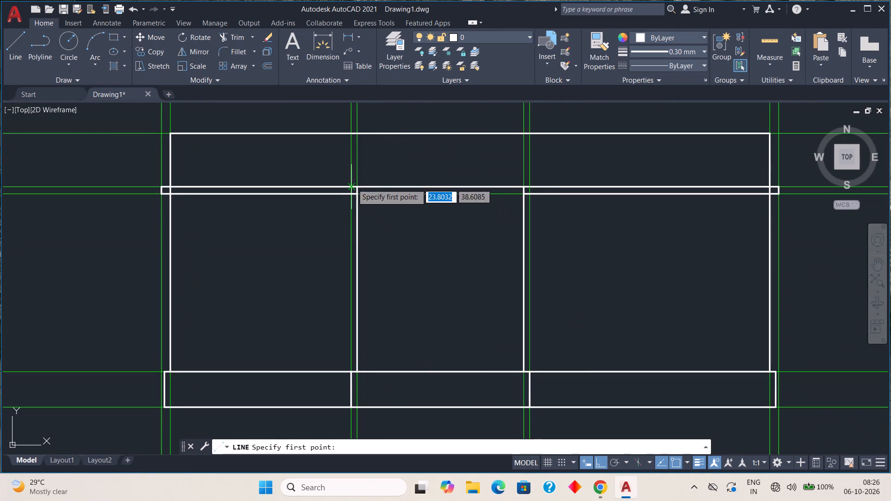
pyautogui.moveTo(347, 207); pyautogui.dragTo(347, 352, button='middle')
pyautogui.scroll(2, 360, 332)
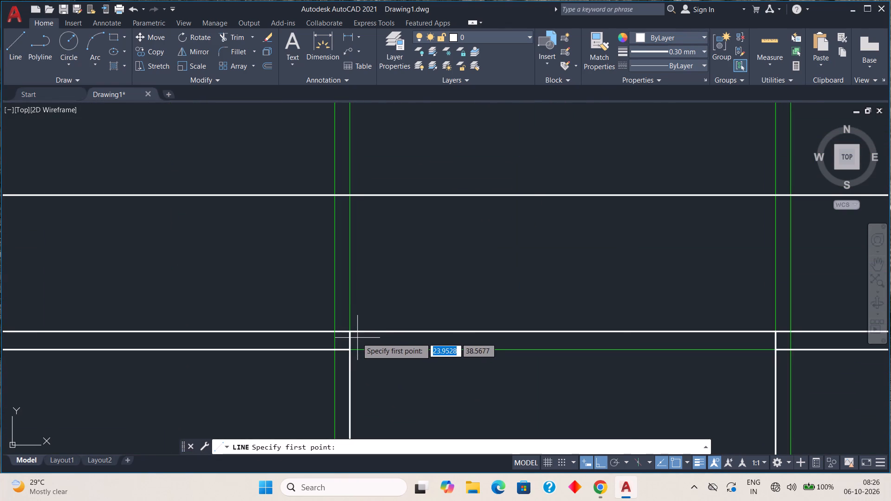
pyautogui.click(350, 328)
pyautogui.scroll(-1, 344, 166)
pyautogui.moveTo(342, 163); pyautogui.dragTo(316, 367, button='middle')
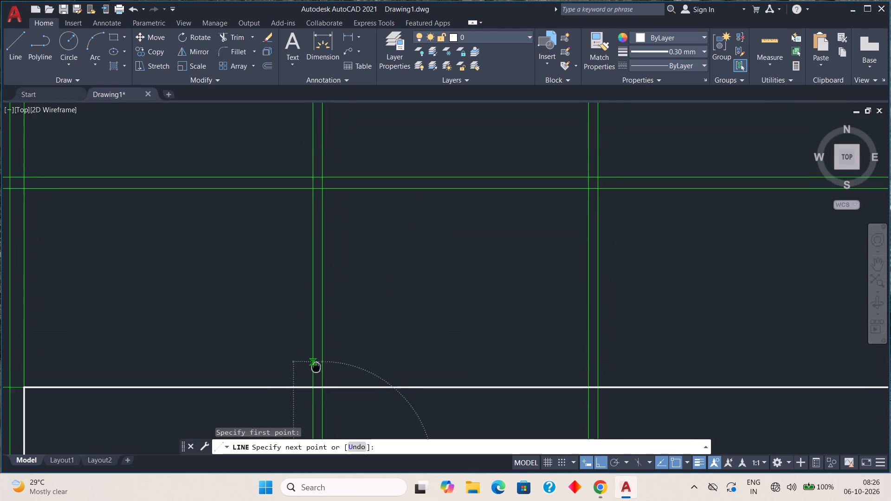
pyautogui.moveTo(316, 367); pyautogui.dragTo(318, 406, button='middle')
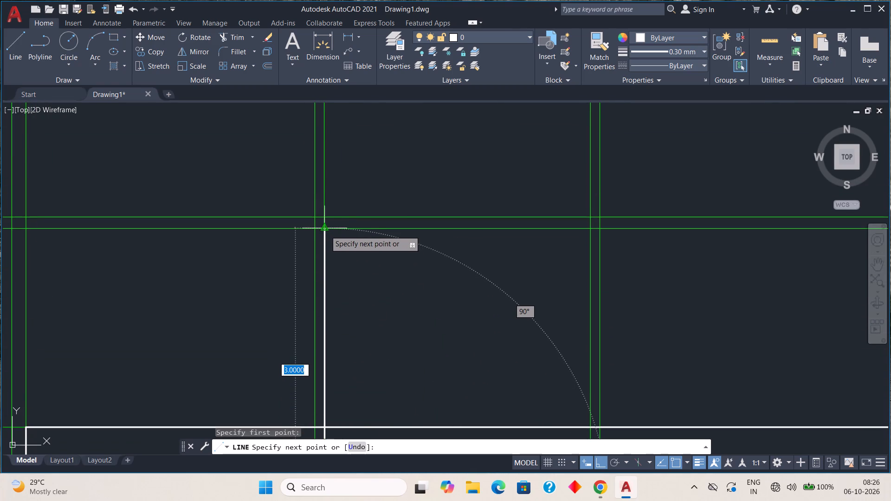
pyautogui.scroll(3, 325, 231)
pyautogui.click(319, 220)
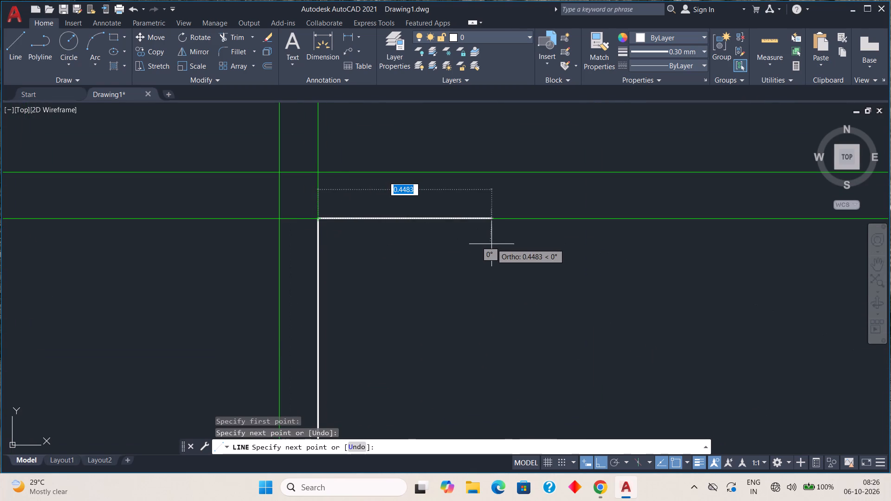
pyautogui.press('Escape')
# Draw a vertical line from the slab top at the second inner wall line up to the lower of the two top level guides.
pyautogui.press('space')
pyautogui.scroll(-2, 535, 294)
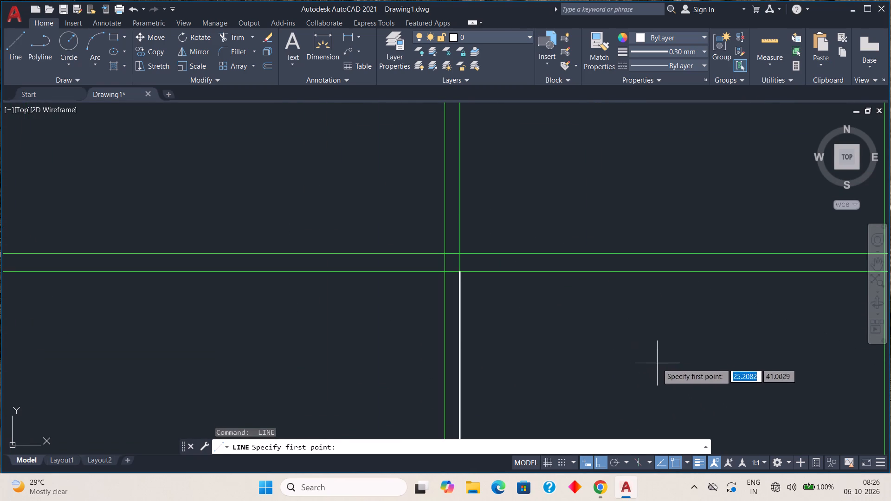
pyautogui.moveTo(652, 364); pyautogui.dragTo(239, 113, button='middle')
pyautogui.scroll(-1, 296, 177)
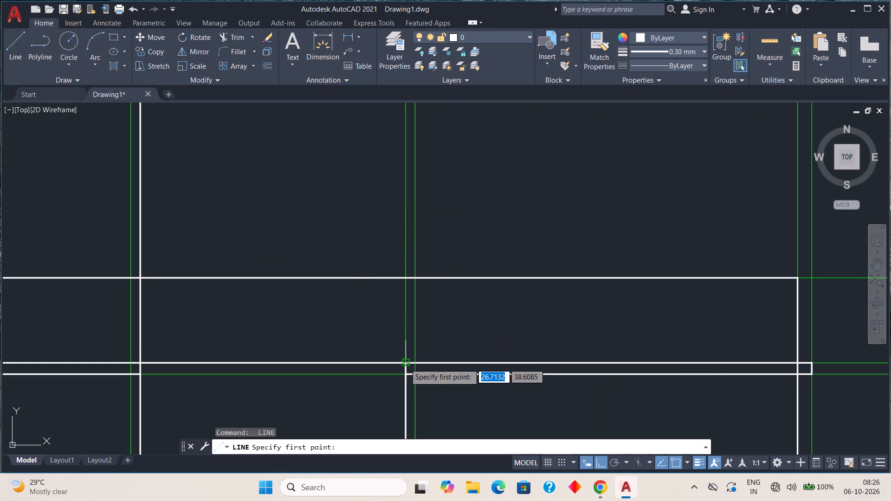
pyautogui.scroll(2, 405, 364)
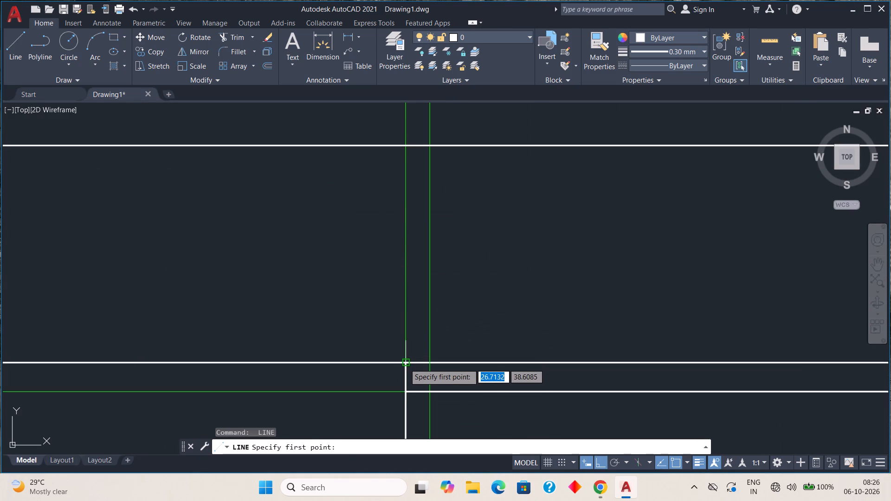
pyautogui.click(405, 364)
pyautogui.scroll(-1, 395, 195)
pyautogui.moveTo(385, 175); pyautogui.dragTo(405, 357, button='middle')
pyautogui.scroll(-1, 417, 320)
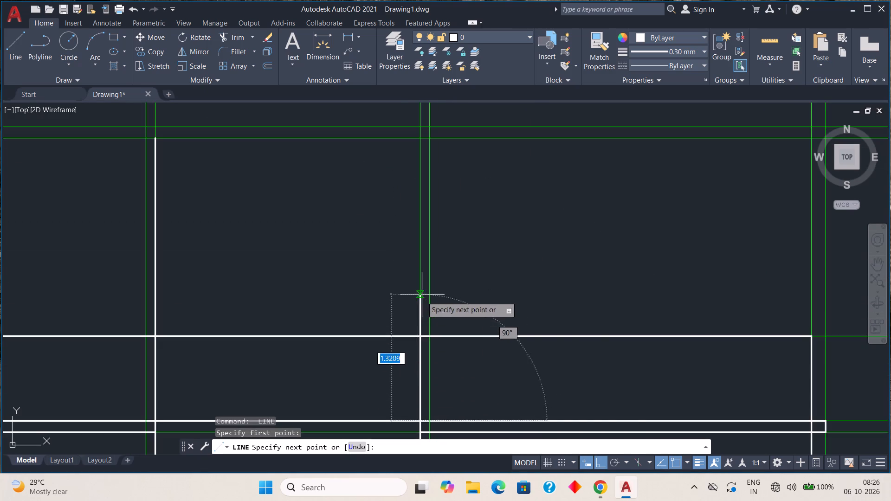
pyautogui.moveTo(399, 208); pyautogui.dragTo(391, 279, button='middle')
pyautogui.scroll(1, 403, 221)
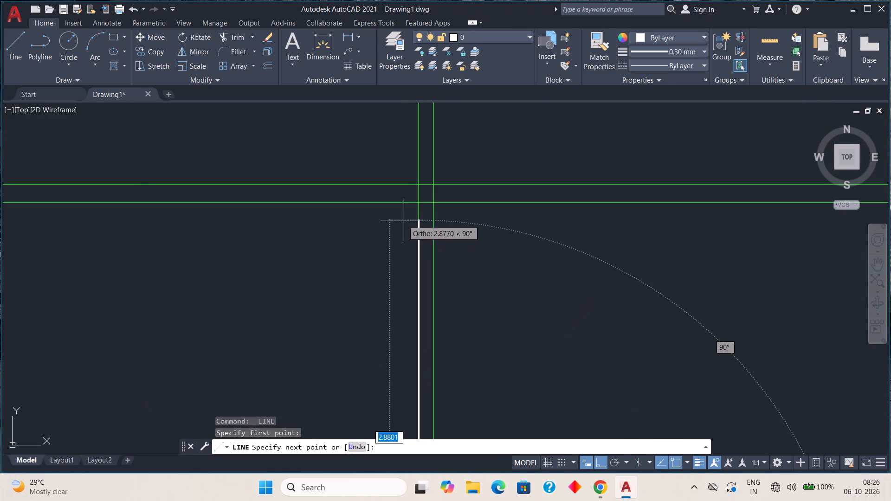
pyautogui.click(417, 203)
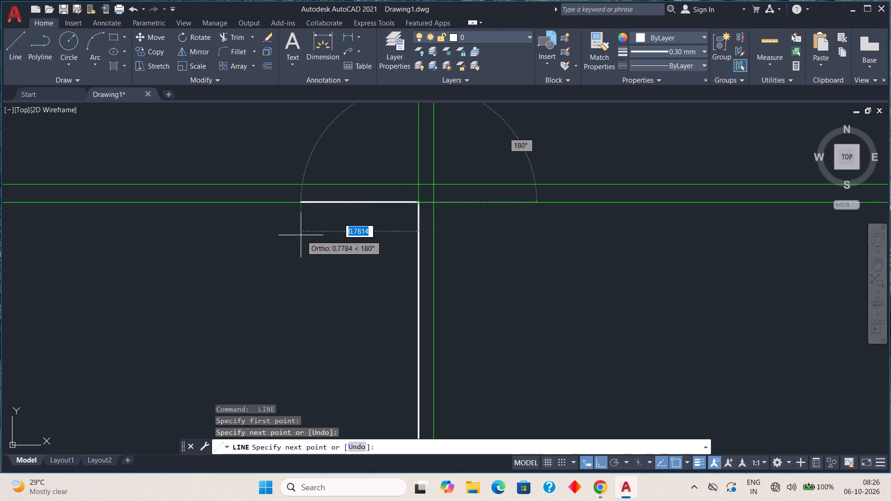
pyautogui.press('Escape')
# Draw the top slab as a rectangle about 3.0 by 0.12 between the two top level guides, reaching the outer inner-wall guides on both sides.
pyautogui.moveTo(306, 244); pyautogui.dragTo(576, 255, button='middle')
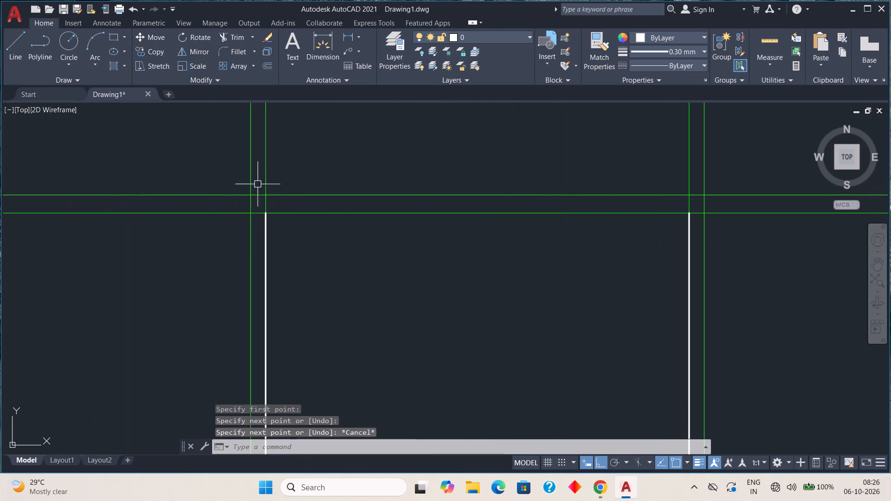
pyautogui.click(111, 34)
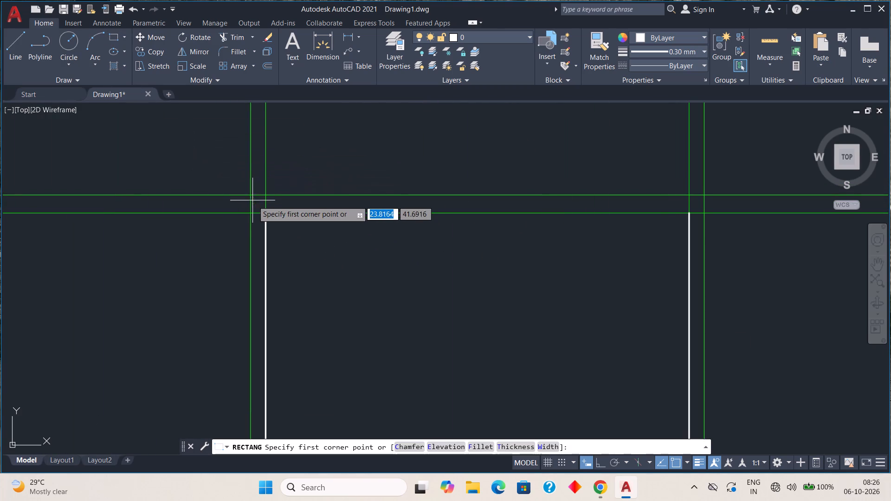
pyautogui.click(249, 198)
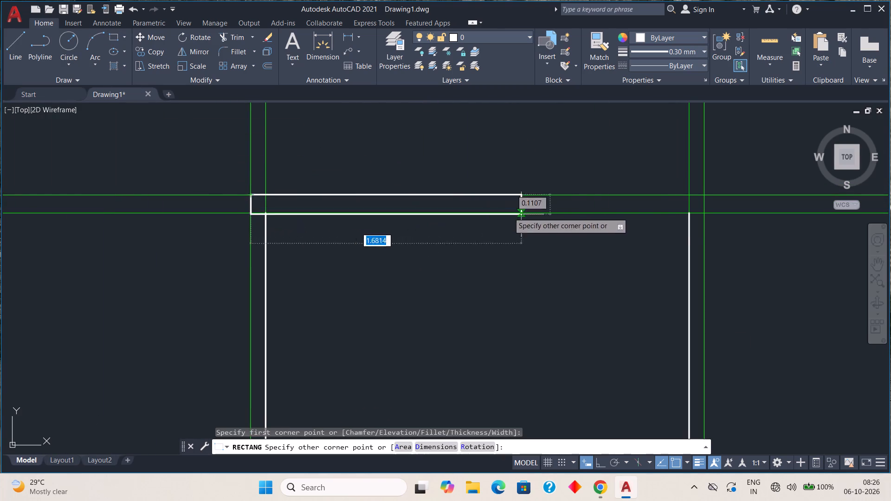
pyautogui.scroll(3, 702, 218)
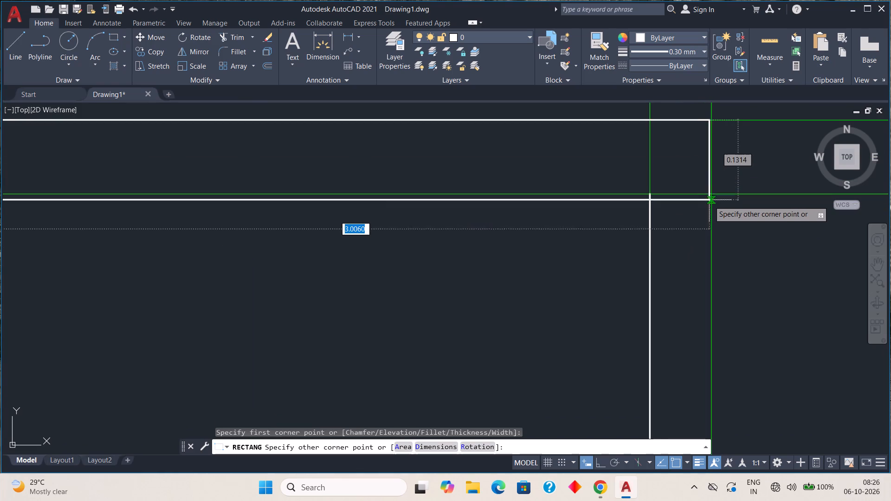
pyautogui.click(714, 192)
pyautogui.press('Escape')
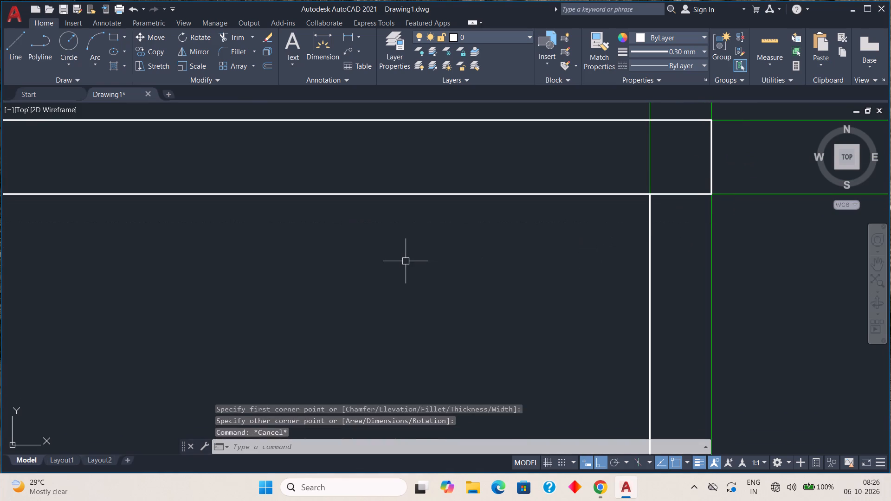
# Erase all the green vertical and horizontal construction guides, keeping the white elevation outline and the floor plan.
pyautogui.scroll(-3, 408, 274)
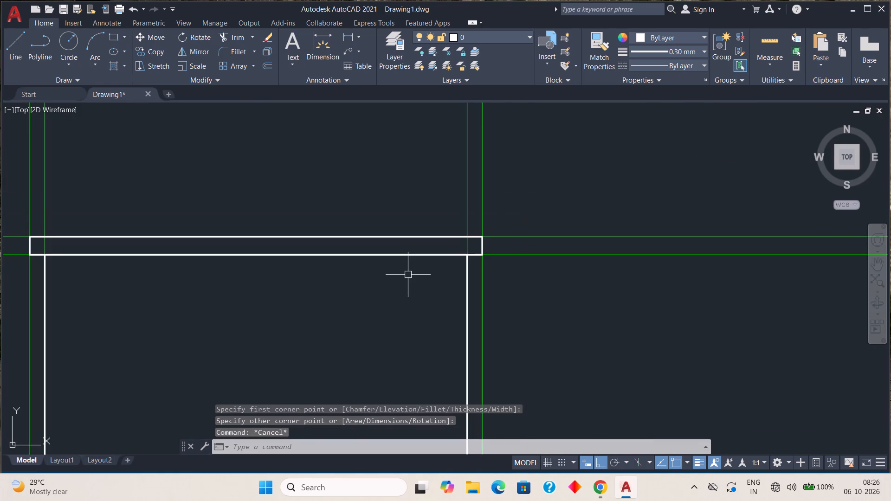
pyautogui.moveTo(386, 303); pyautogui.dragTo(563, 238, button='middle')
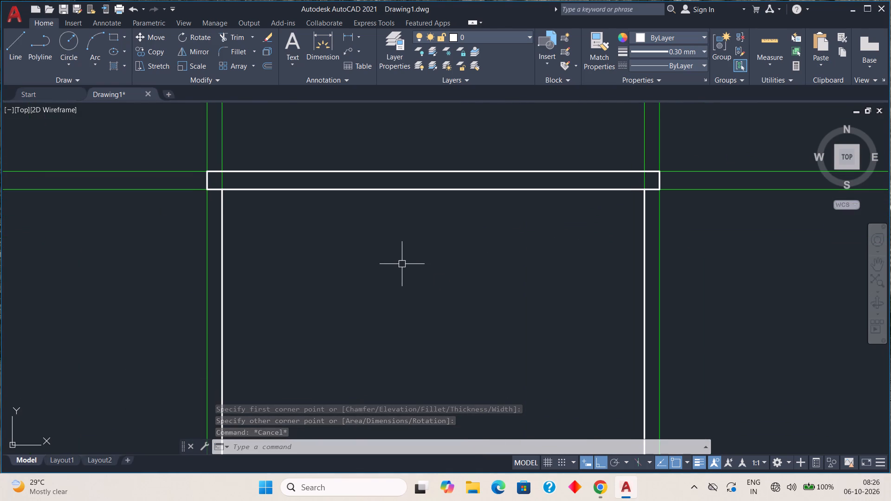
pyautogui.scroll(-3, 401, 265)
pyautogui.moveTo(403, 305); pyautogui.dragTo(396, 167, button='middle')
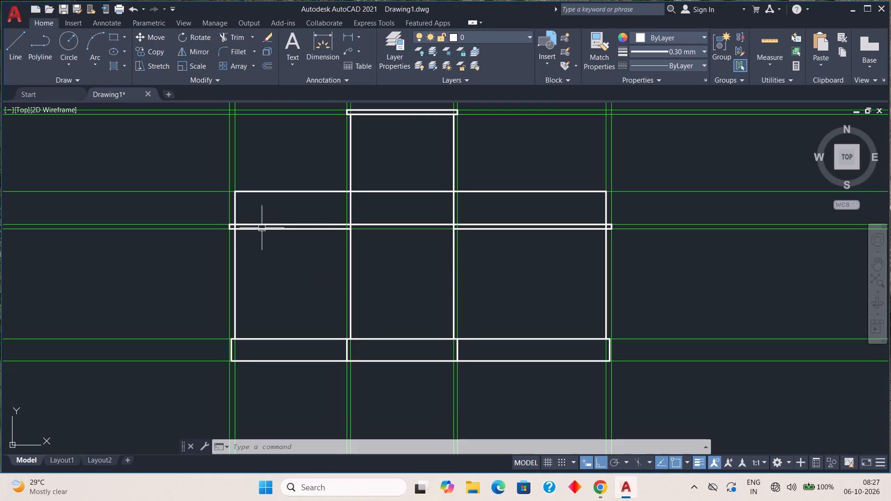
pyautogui.moveTo(274, 202); pyautogui.dragTo(277, 259, button='middle')
pyautogui.scroll(3, 204, 293)
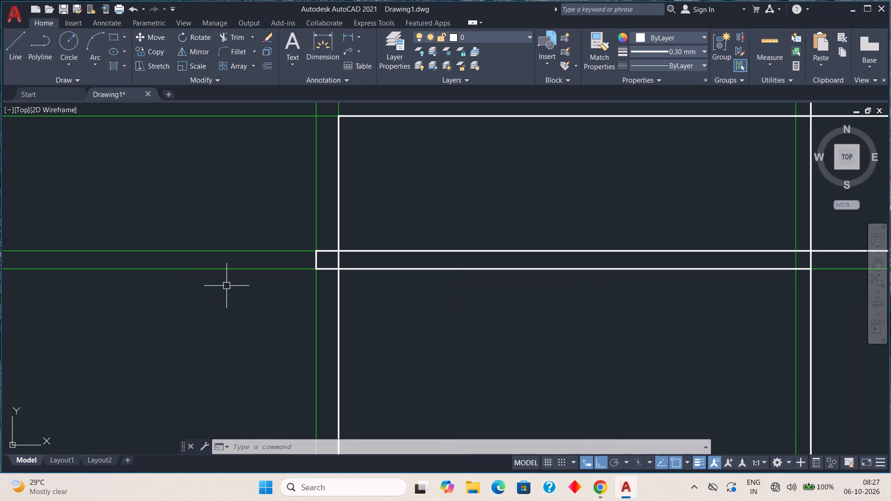
pyautogui.click(233, 272)
pyautogui.click(238, 245)
pyautogui.click(249, 283)
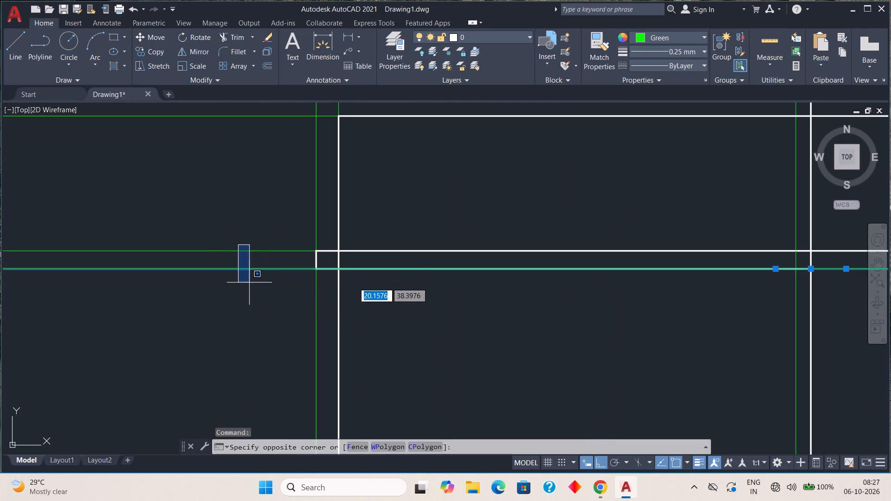
pyautogui.scroll(-6, 248, 263)
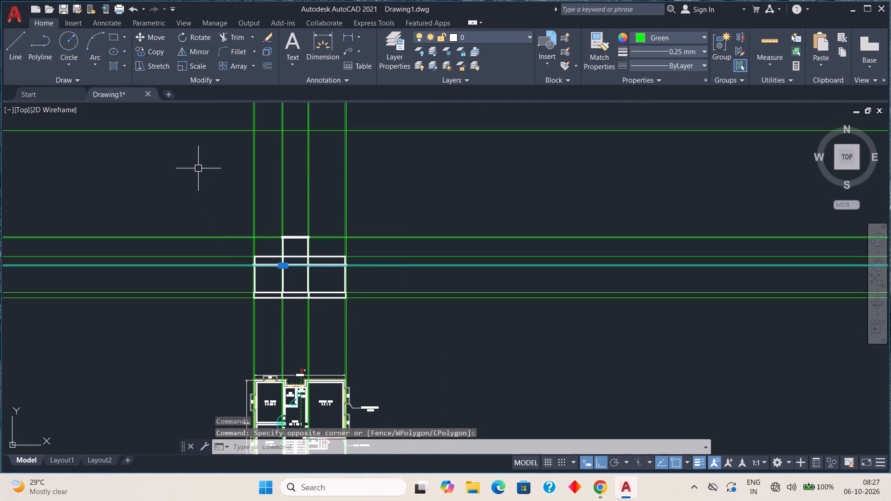
pyautogui.scroll(-1, 193, 145)
pyautogui.moveTo(197, 154); pyautogui.dragTo(220, 231, button='middle')
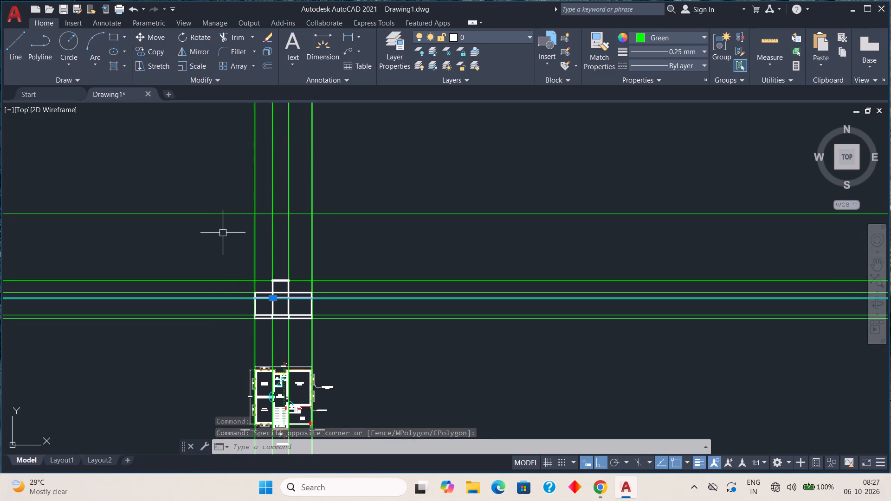
pyautogui.scroll(2, 269, 255)
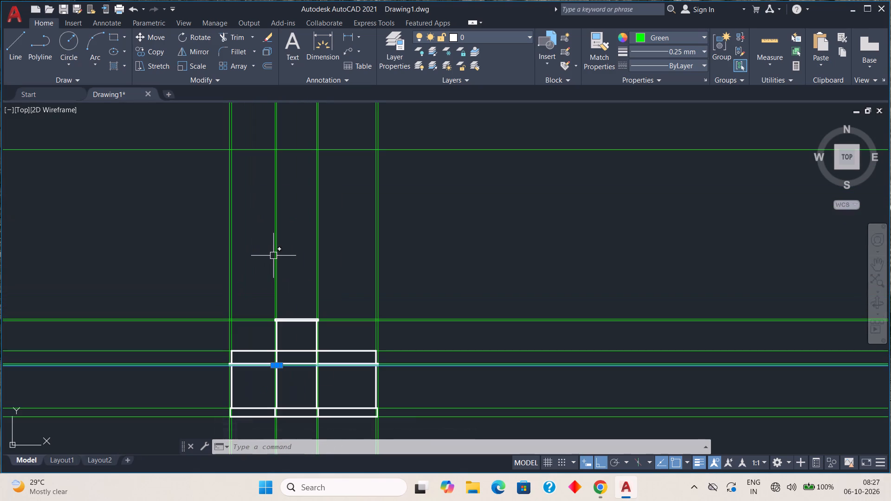
pyautogui.scroll(-2, 273, 256)
pyautogui.moveTo(271, 234); pyautogui.dragTo(274, 237, button='middle')
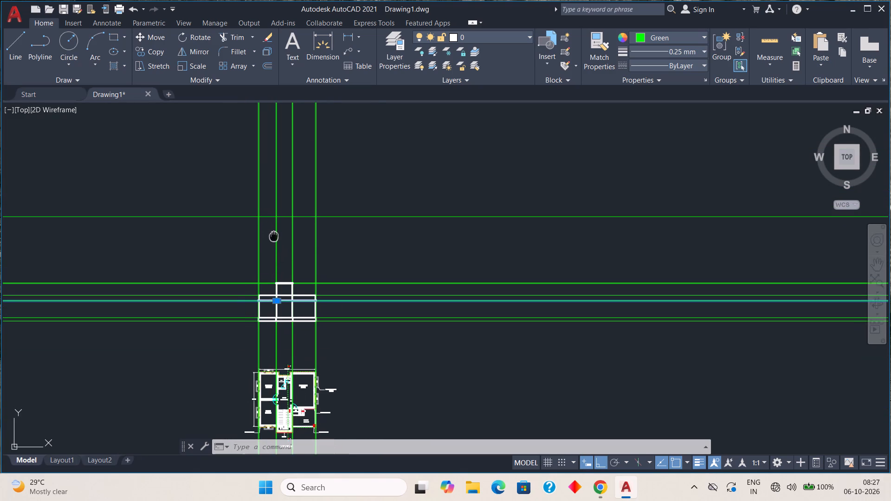
pyautogui.moveTo(274, 237); pyautogui.dragTo(280, 244, button='middle')
pyautogui.moveTo(223, 177); pyautogui.dragTo(226, 181)
pyautogui.click(365, 254)
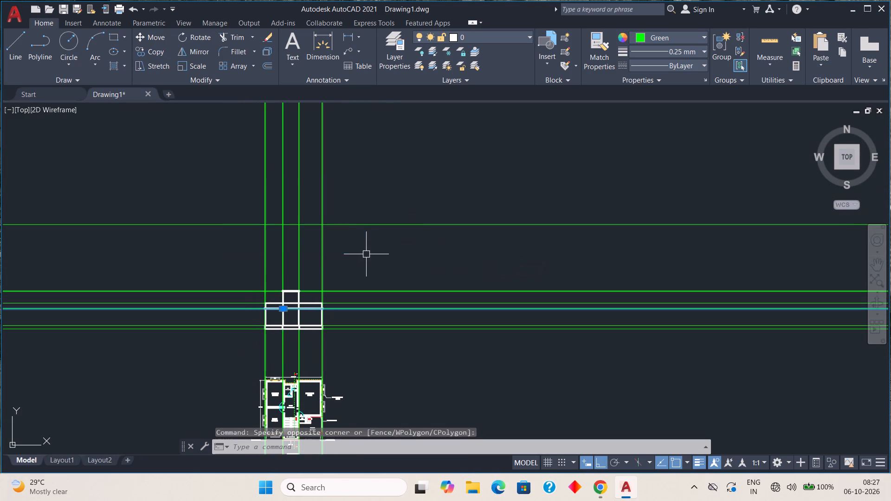
pyautogui.click(355, 250)
pyautogui.moveTo(345, 242); pyautogui.dragTo(336, 236)
pyautogui.click(367, 214)
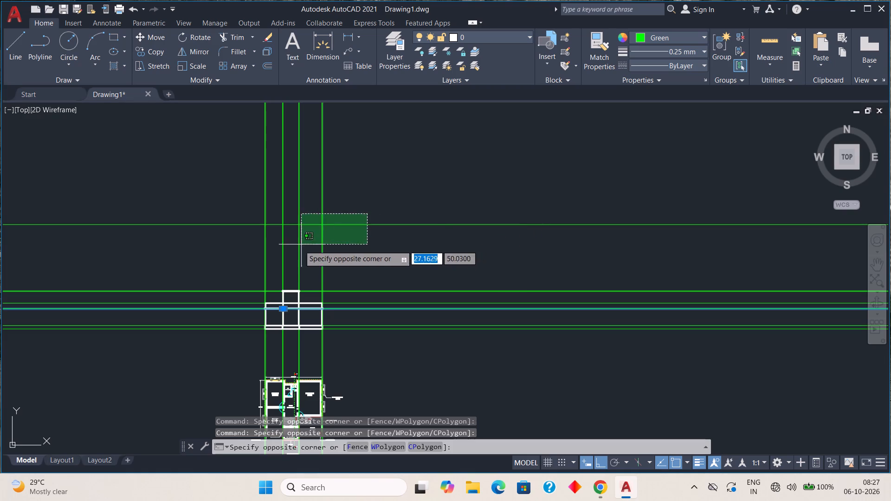
pyautogui.click(229, 260)
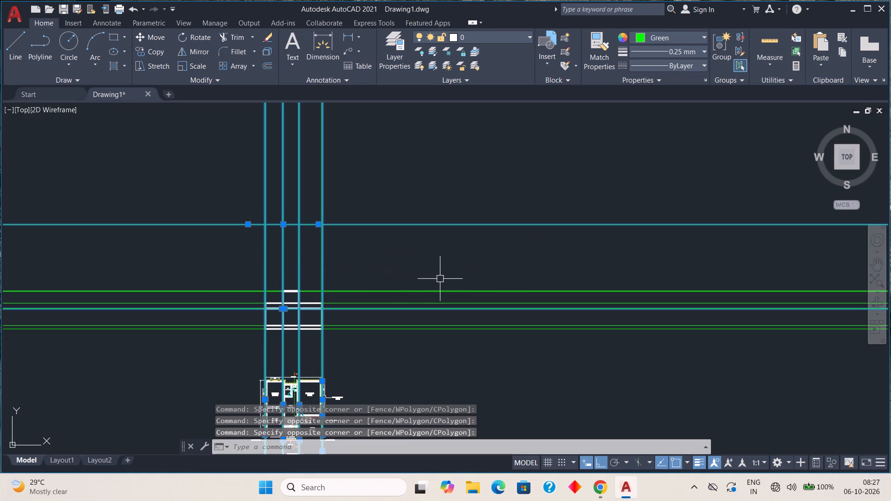
pyautogui.moveTo(440, 278); pyautogui.dragTo(350, 222, button='middle')
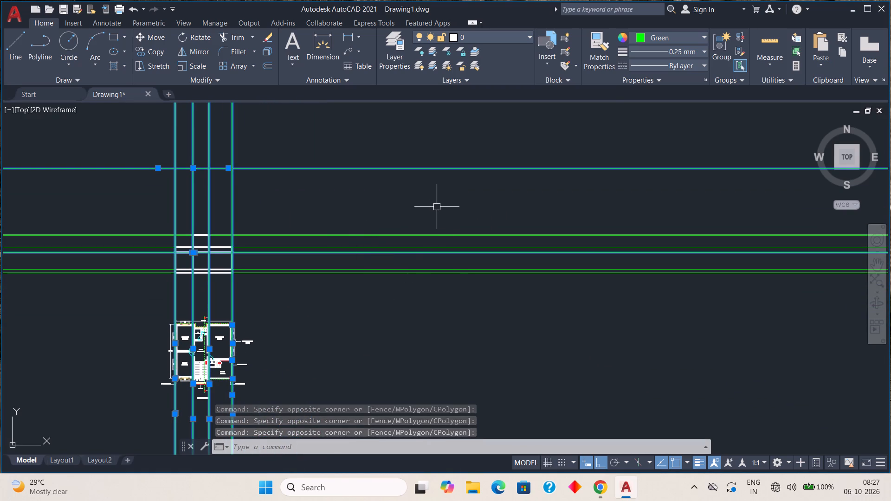
pyautogui.click(437, 208)
pyautogui.click(392, 296)
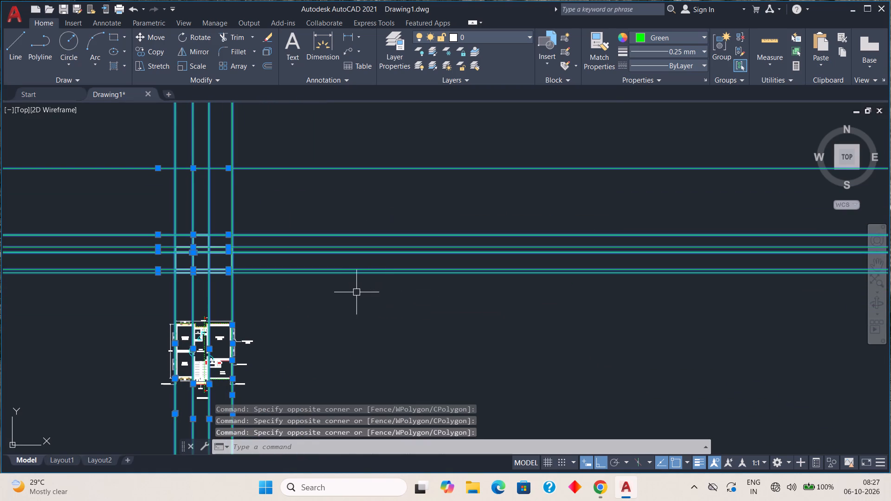
pyautogui.scroll(2, 223, 262)
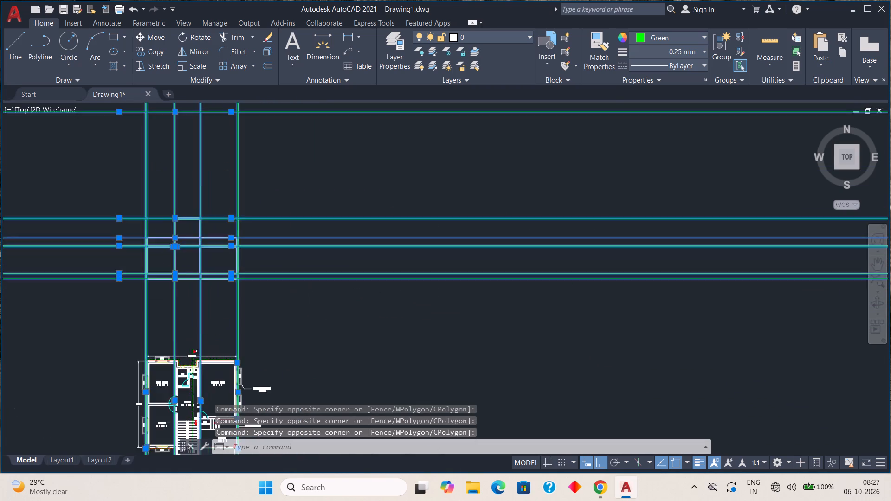
pyautogui.scroll(2, 223, 261)
pyautogui.scroll(-1, 224, 260)
pyautogui.moveTo(237, 264); pyautogui.dragTo(523, 279, button='middle')
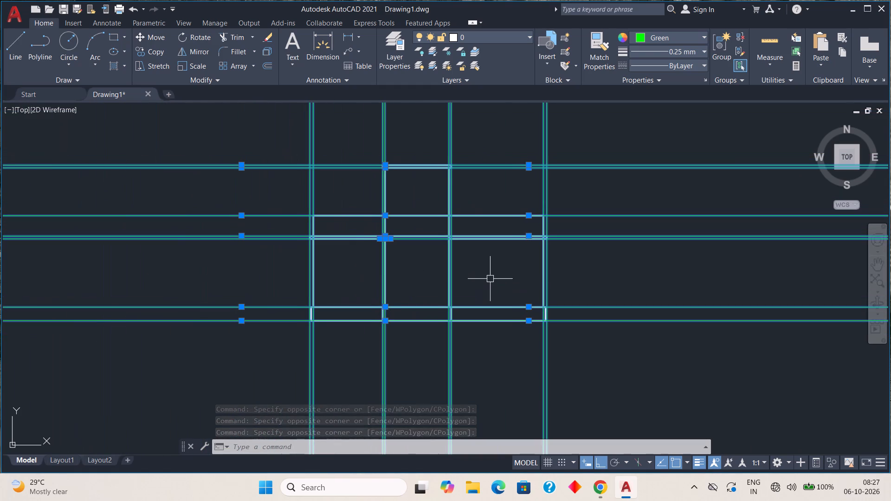
pyautogui.press('Delete')
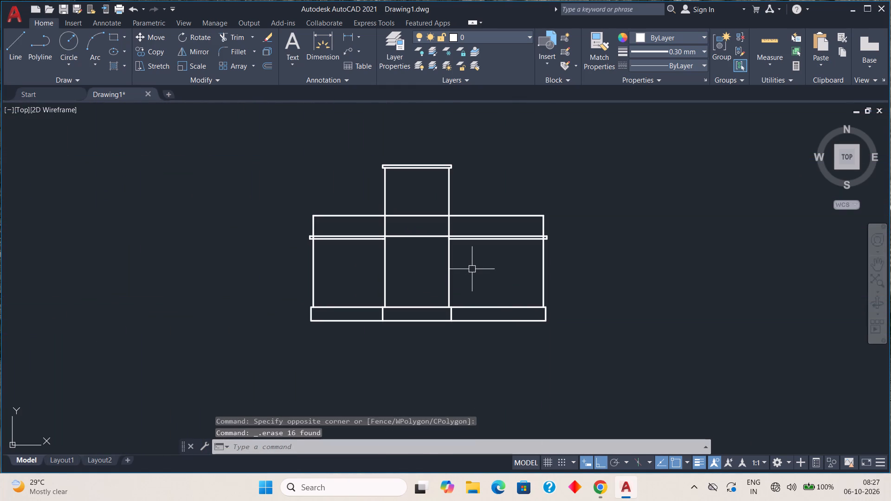
# Trim the two outer wall lines where they cross the thin slab at both ends of the elevation.
pyautogui.moveTo(433, 249); pyautogui.dragTo(432, 263, button='middle')
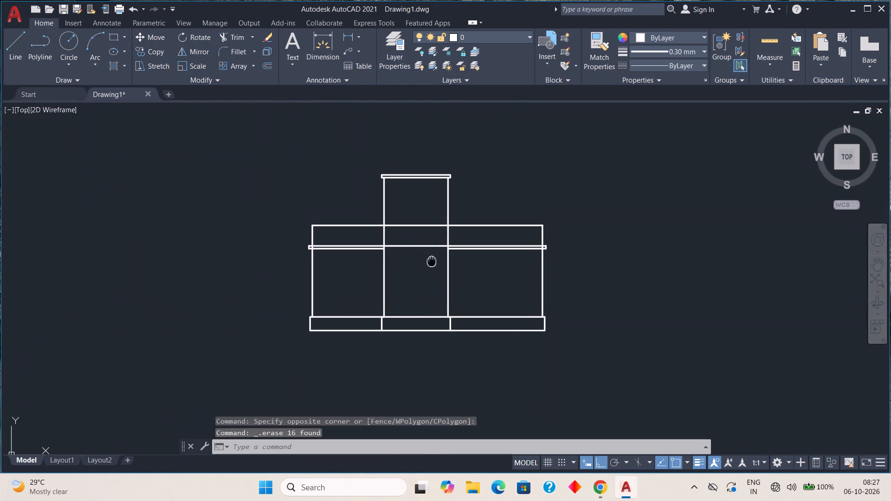
pyautogui.moveTo(432, 263); pyautogui.dragTo(431, 276, button='middle')
pyautogui.scroll(3, 429, 277)
pyautogui.scroll(-2, 429, 277)
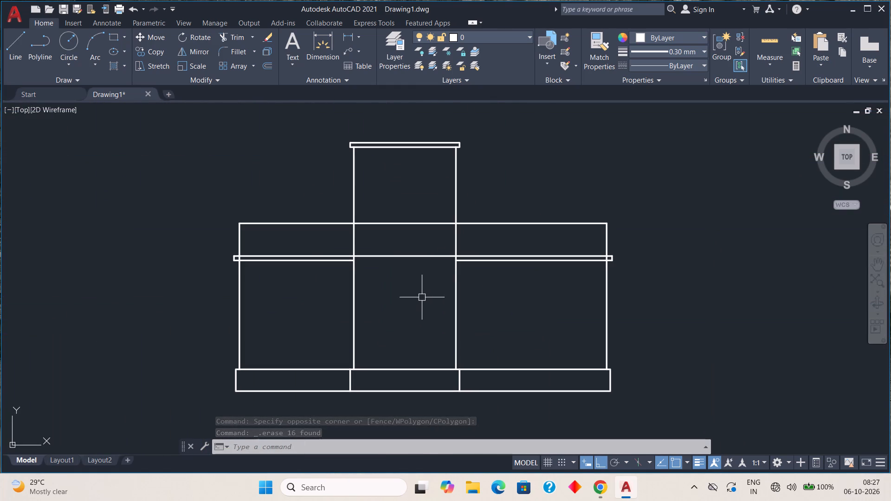
pyautogui.scroll(3, 331, 269)
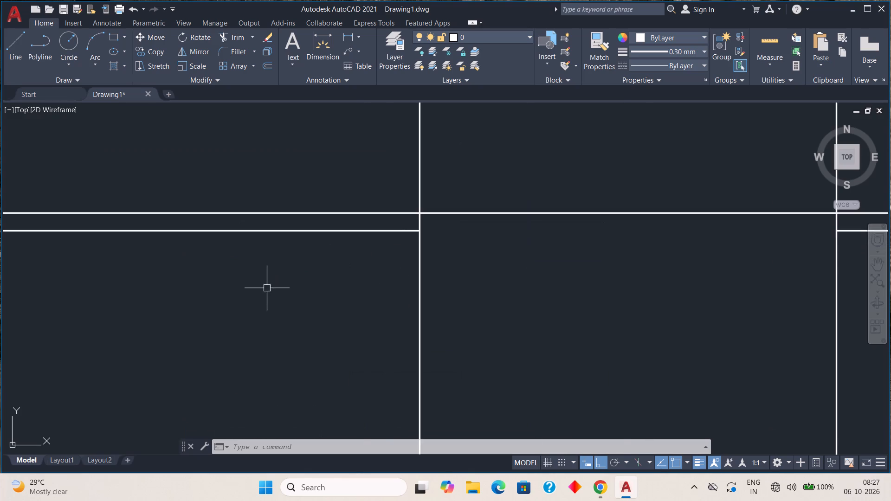
pyautogui.scroll(-1, 266, 289)
pyautogui.moveTo(319, 300); pyautogui.dragTo(415, 316, button='middle')
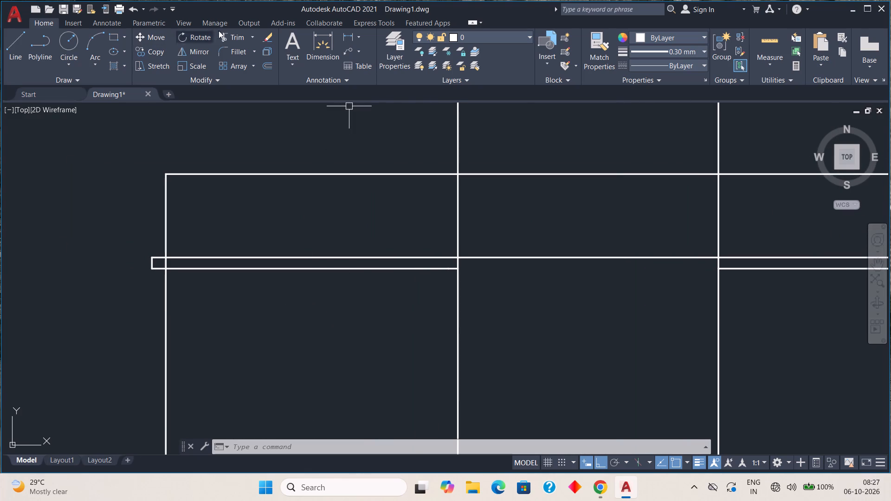
pyautogui.click(245, 38)
pyautogui.scroll(3, 165, 285)
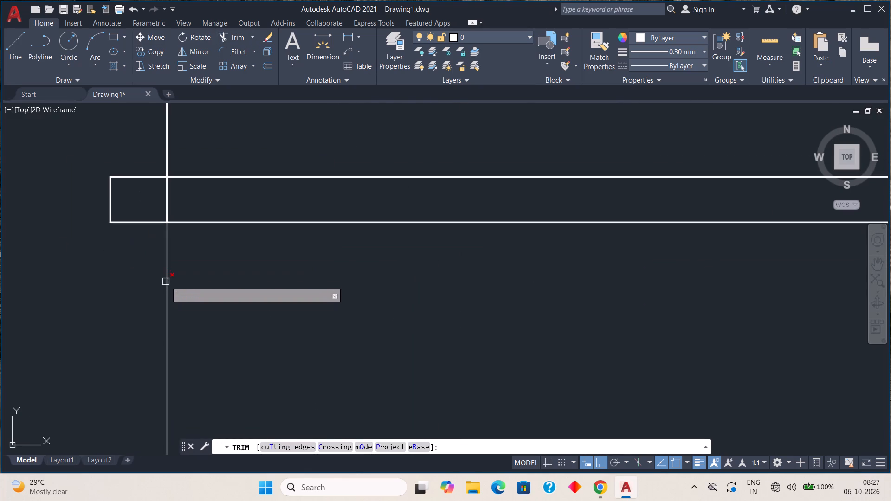
pyautogui.click(163, 205)
pyautogui.scroll(-4, 258, 199)
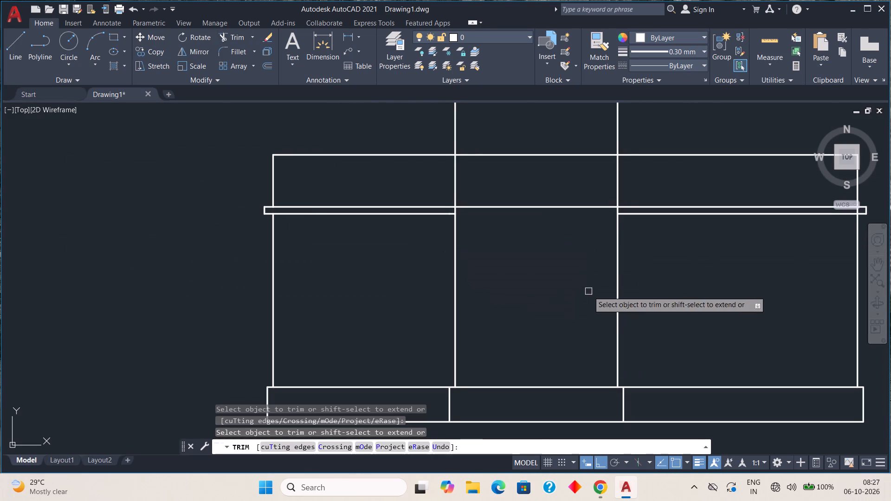
pyautogui.moveTo(562, 302); pyautogui.dragTo(313, 321, button='middle')
pyautogui.moveTo(536, 287); pyautogui.dragTo(420, 309, button='middle')
pyautogui.scroll(3, 525, 259)
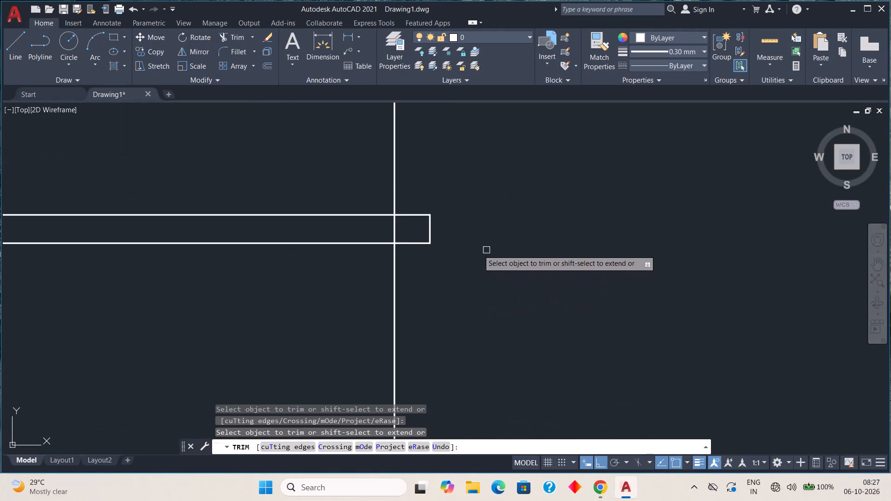
pyautogui.click(395, 229)
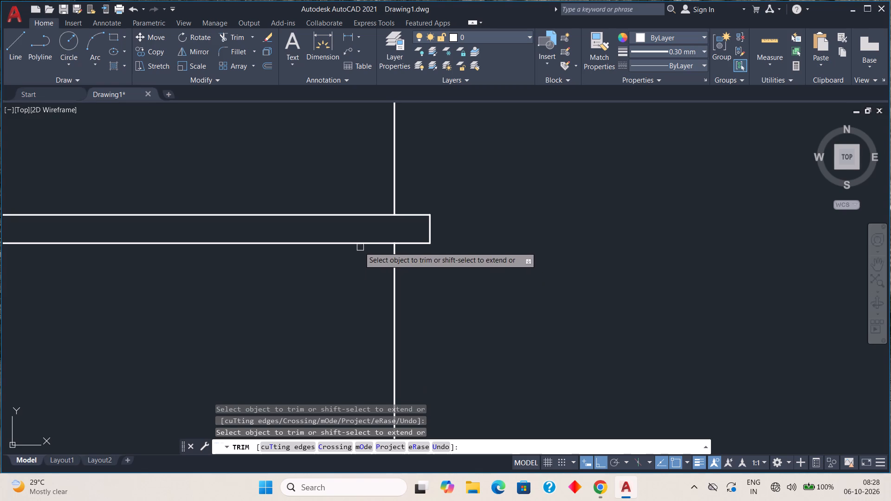
# Trim the top band line and slab line that cross the raised central block between its two vertical wall lines.
pyautogui.scroll(-2, 330, 235)
pyautogui.moveTo(281, 275); pyautogui.dragTo(710, 243, button='middle')
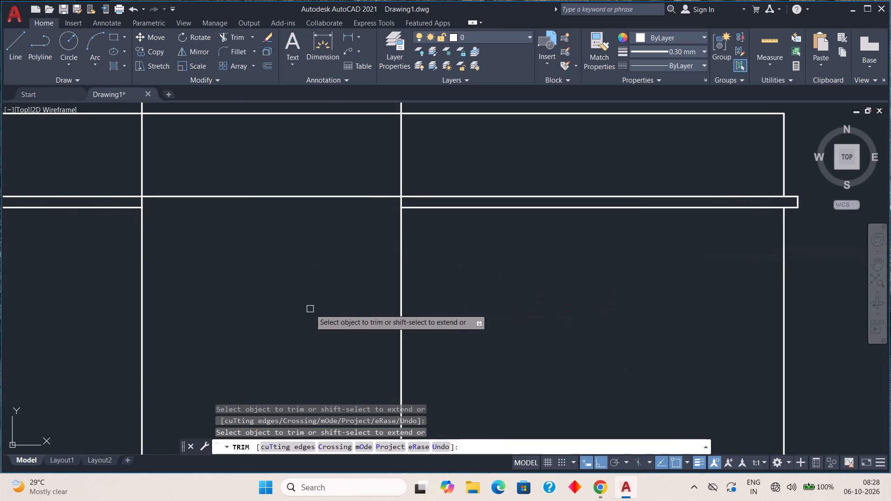
pyautogui.moveTo(310, 308); pyautogui.dragTo(357, 372, button='middle')
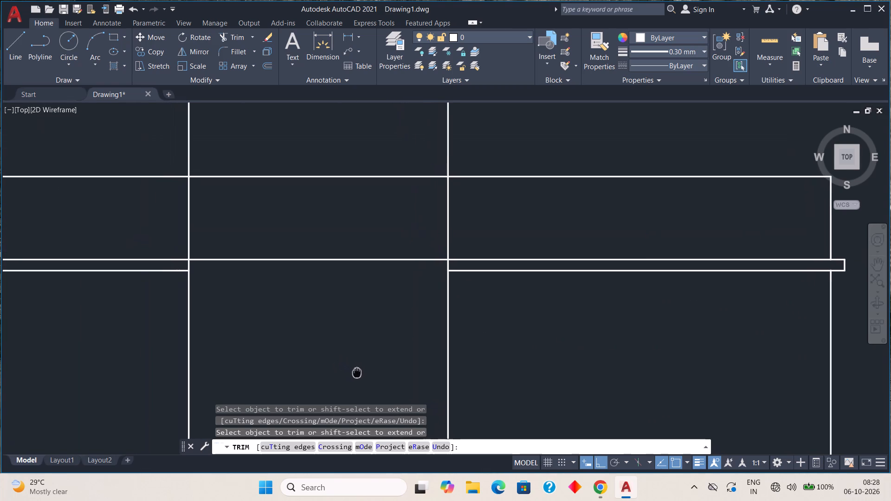
pyautogui.moveTo(357, 372); pyautogui.dragTo(387, 375, button='middle')
pyautogui.moveTo(357, 155); pyautogui.dragTo(364, 312)
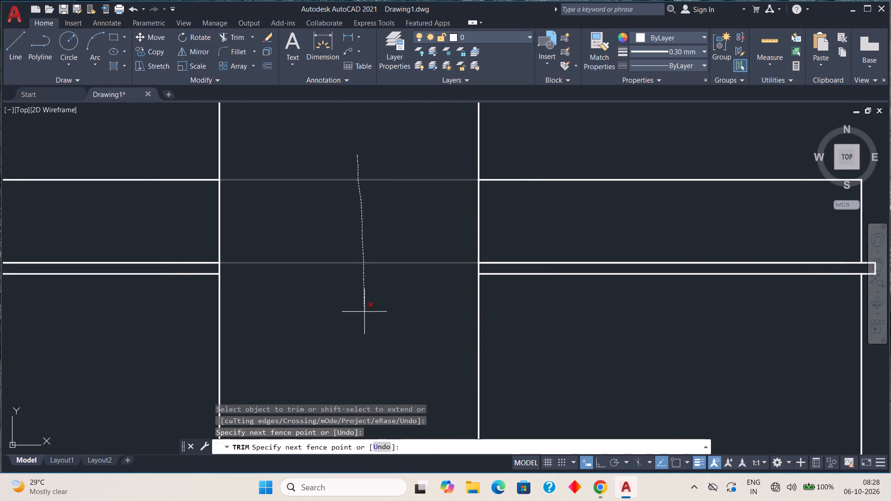
pyautogui.moveTo(364, 312); pyautogui.dragTo(364, 313)
pyautogui.scroll(-3, 364, 313)
pyautogui.moveTo(357, 308); pyautogui.dragTo(369, 324, button='middle')
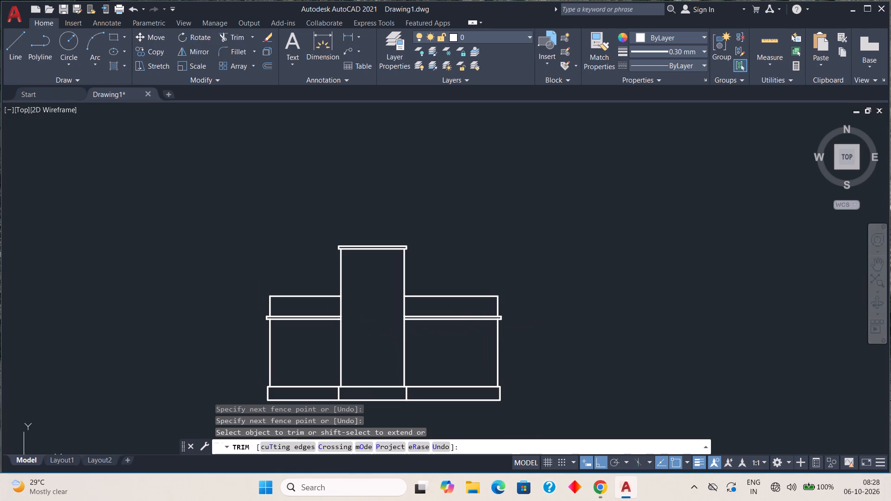
pyautogui.press('Escape')
pyautogui.press('Escape')
pyautogui.press('Escape')
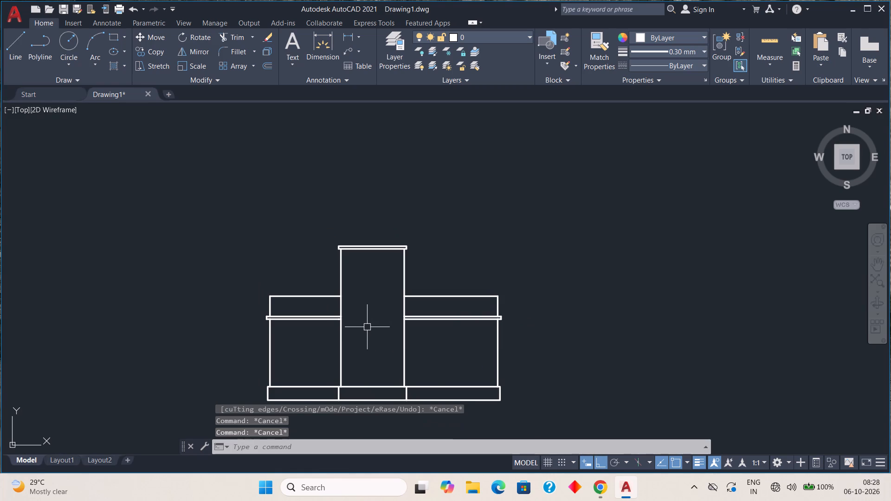
# Examine the elevation outline together with the floor plan below it.
pyautogui.moveTo(367, 328); pyautogui.dragTo(374, 280, button='middle')
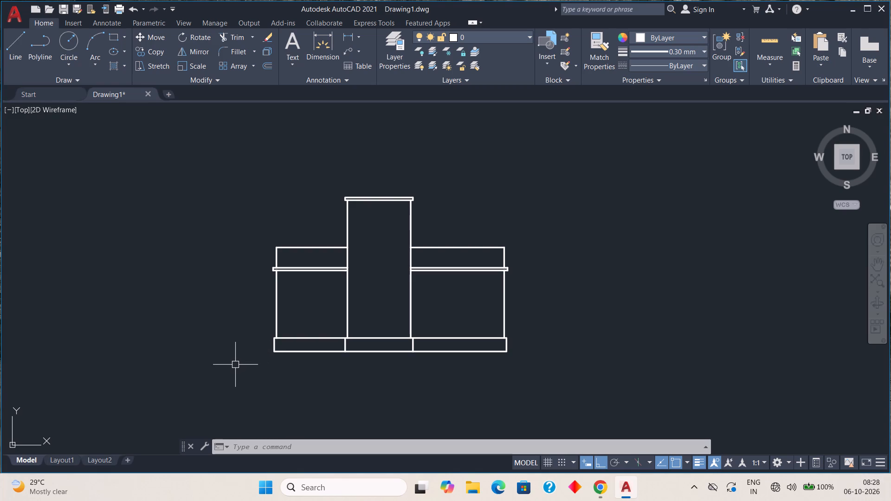
pyautogui.scroll(-1, 302, 363)
pyautogui.moveTo(301, 385); pyautogui.dragTo(369, 208, button='middle')
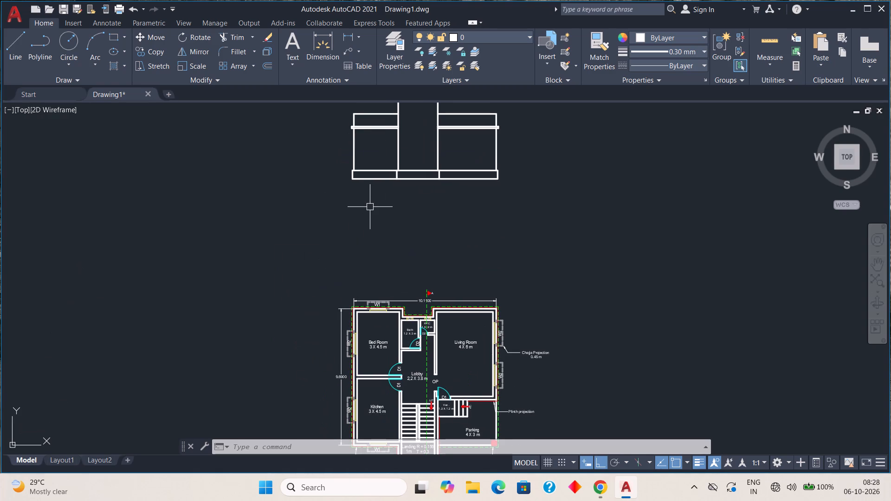
pyautogui.moveTo(369, 202); pyautogui.dragTo(354, 301, button='middle')
pyautogui.scroll(-2, 353, 302)
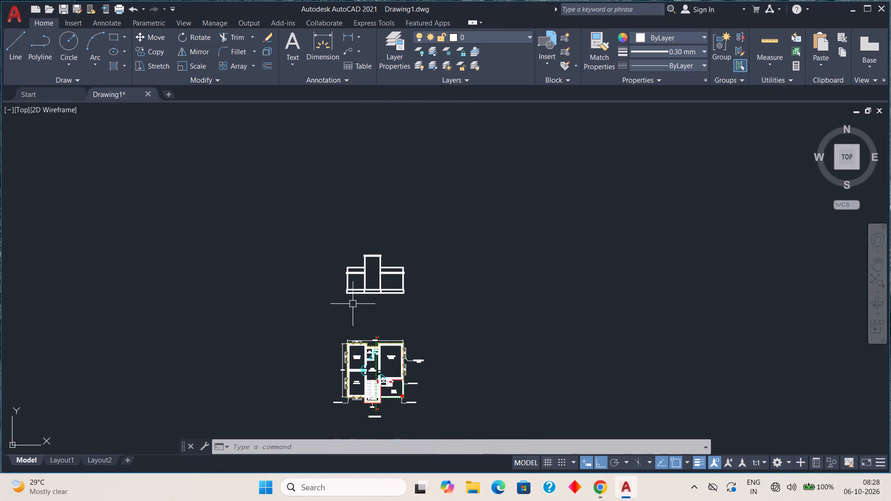
pyautogui.moveTo(362, 332); pyautogui.dragTo(368, 253, button='middle')
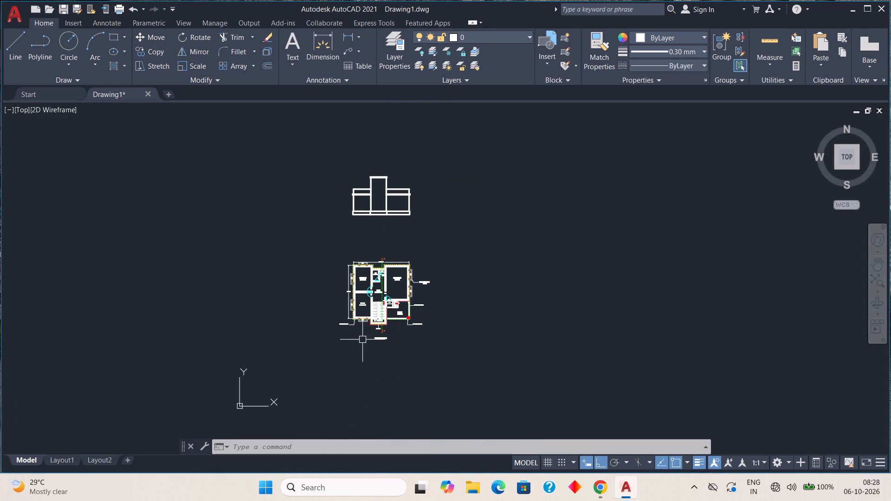
pyautogui.scroll(2, 360, 338)
pyautogui.scroll(-1, 360, 337)
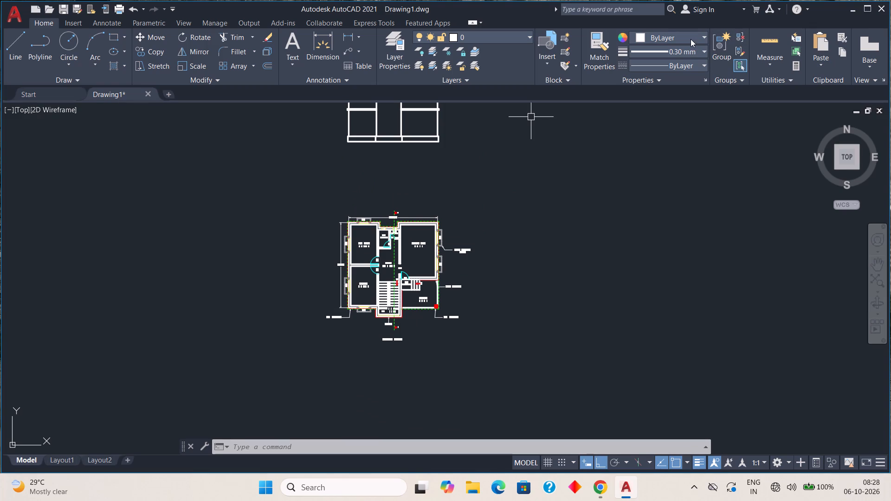
# Set the current properties for new objects to 0.25 mm lineweight and green colour.
pyautogui.click(702, 50)
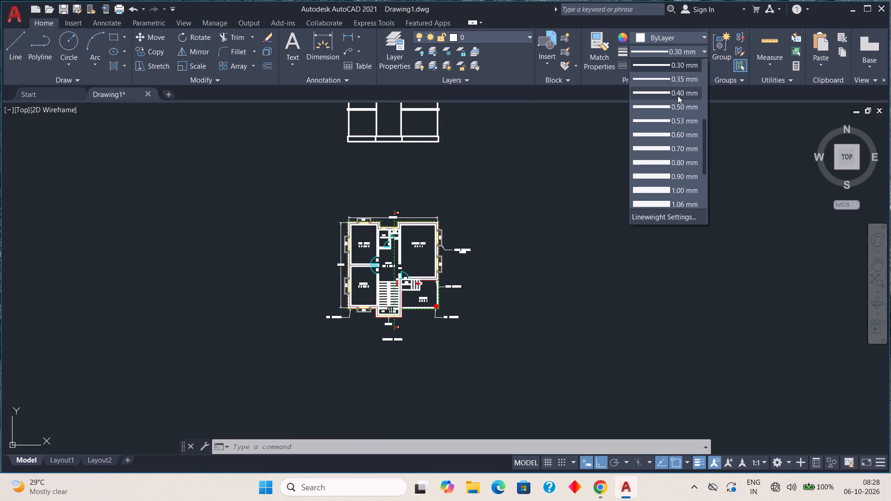
pyautogui.scroll(2, 671, 79)
pyautogui.click(665, 134)
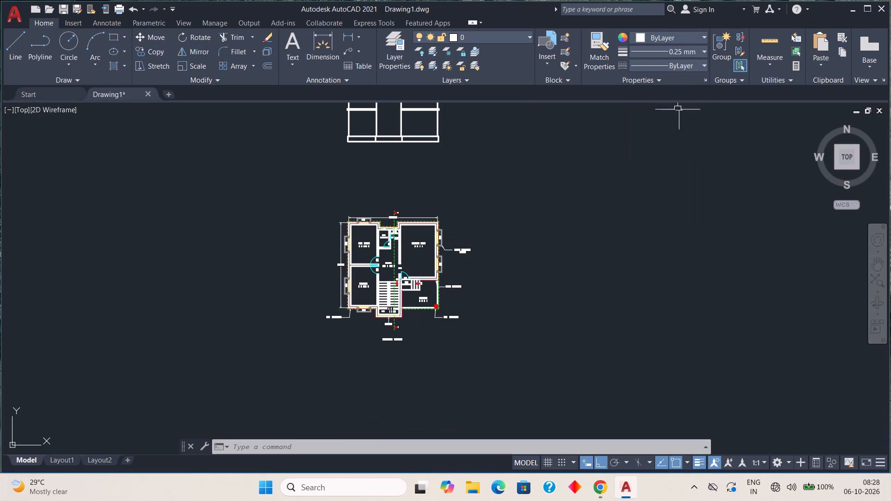
pyautogui.click(703, 32)
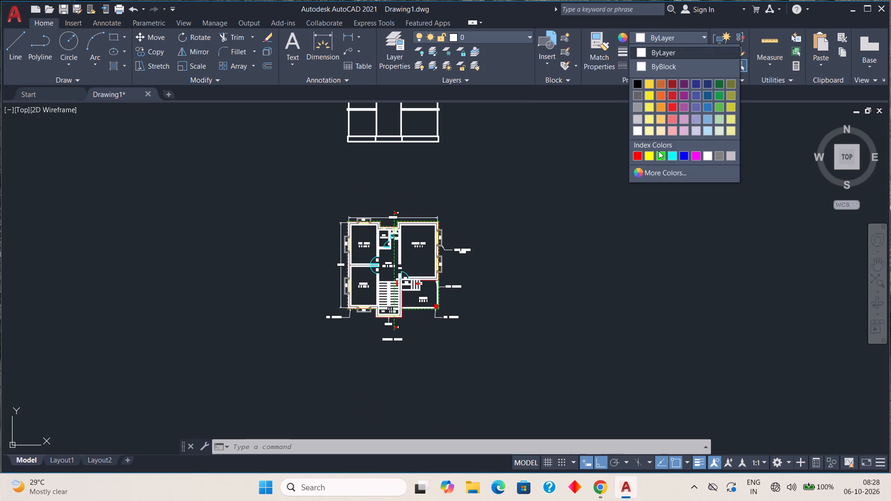
pyautogui.click(659, 152)
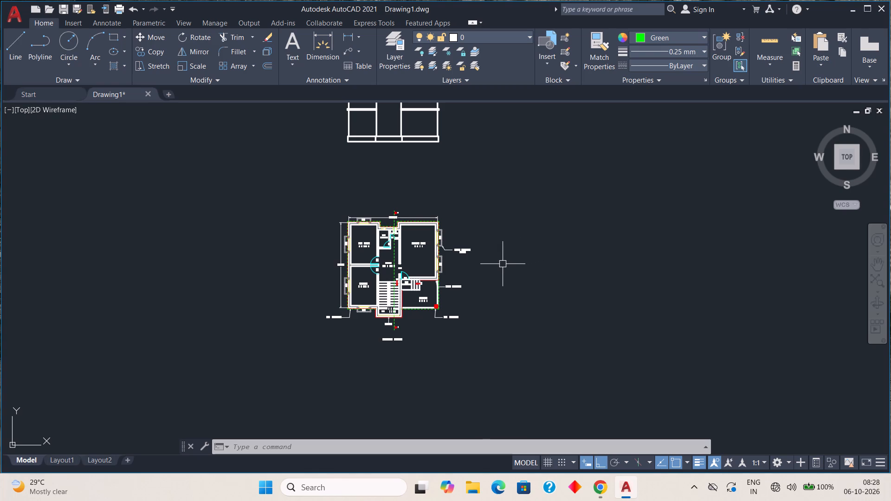
# Draw four vertical construction lines through both jambs and both projection ends of the kitchen's W1 window on the plan's lower wall.
pyautogui.press('x')
pyautogui.press('l')
pyautogui.press('space')
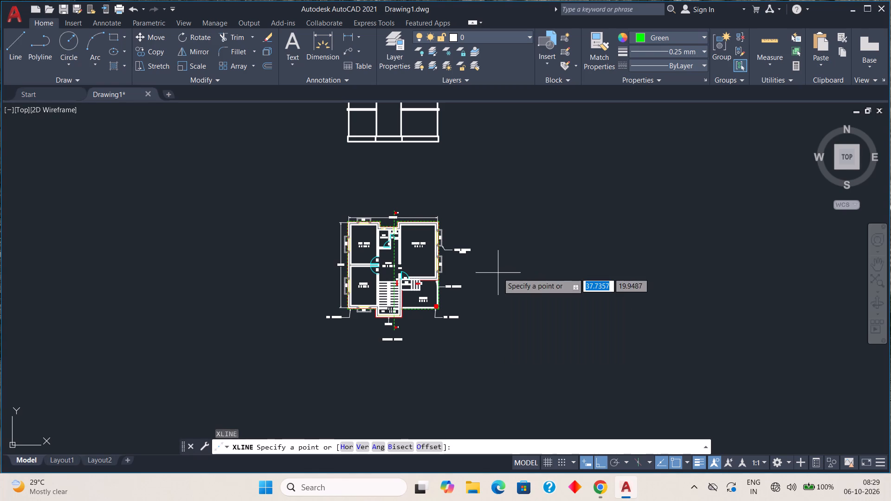
pyautogui.press('v')
pyautogui.press('space')
pyautogui.scroll(4, 368, 285)
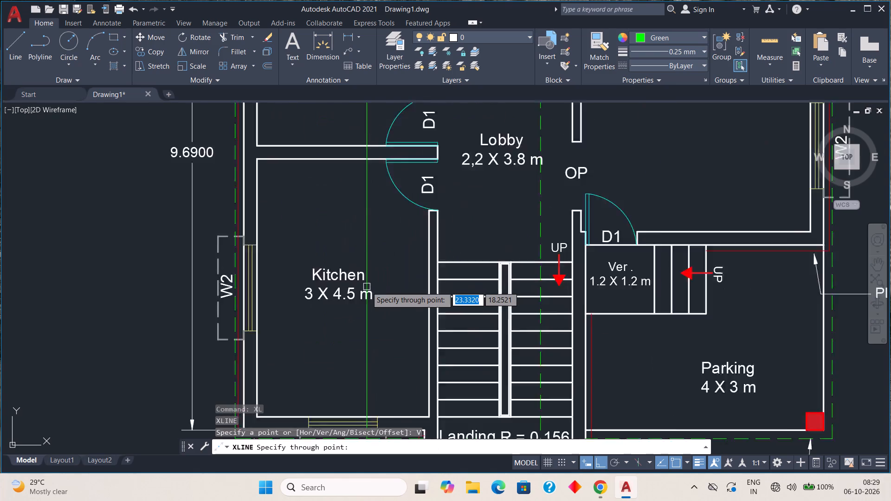
pyautogui.scroll(1, 367, 287)
pyautogui.scroll(-1, 367, 303)
pyautogui.moveTo(371, 308); pyautogui.dragTo(443, 44, button='middle')
pyautogui.scroll(4, 376, 167)
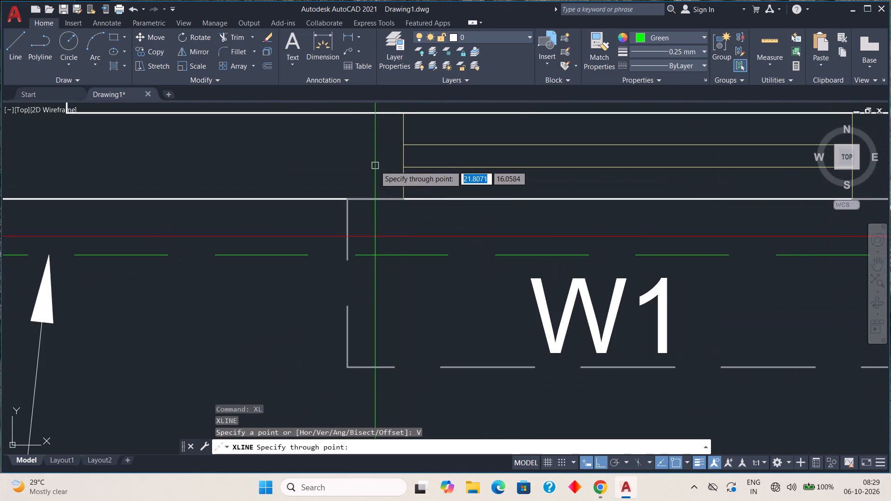
pyautogui.click(348, 200)
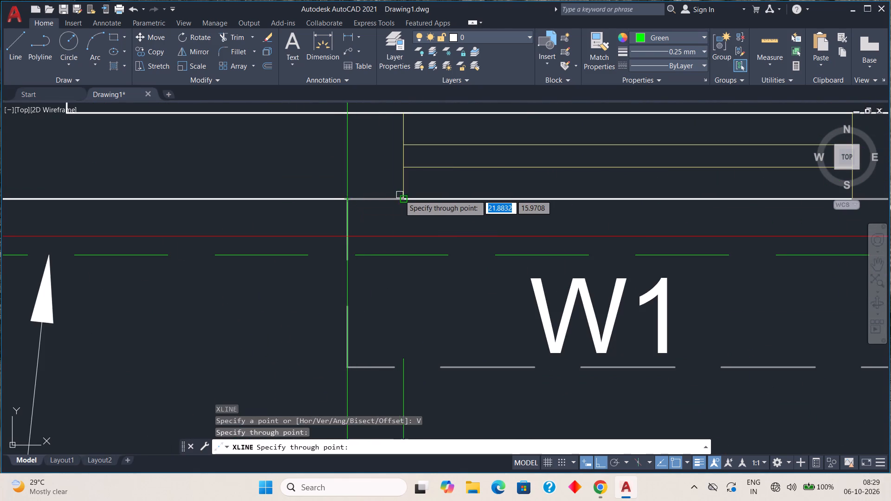
pyautogui.click(403, 198)
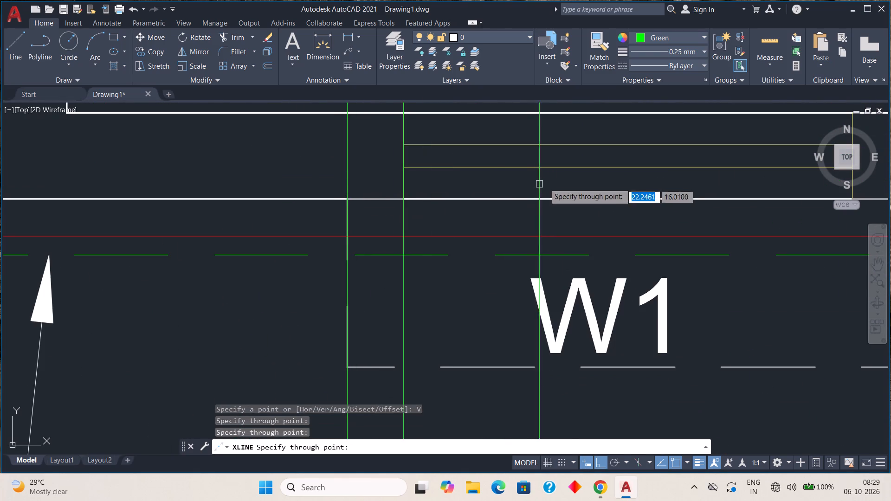
pyautogui.scroll(-2, 564, 184)
pyautogui.moveTo(577, 188); pyautogui.dragTo(359, 211, button='middle')
pyautogui.scroll(2, 452, 212)
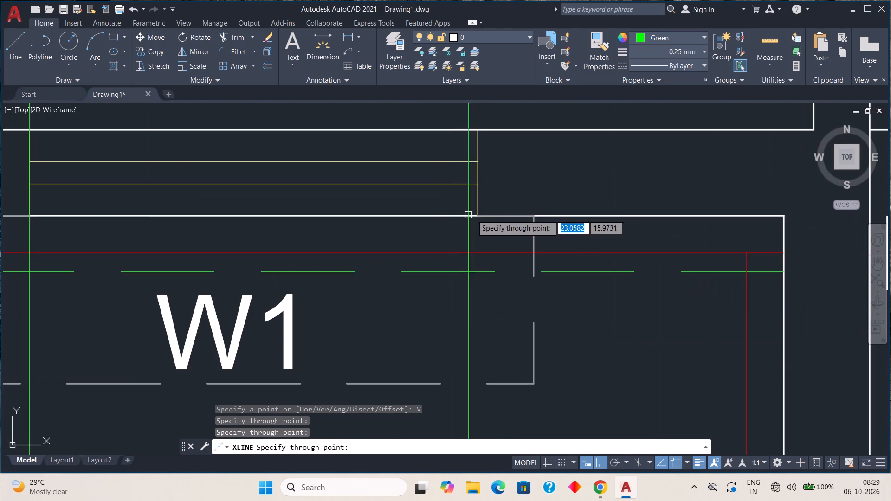
pyautogui.click(478, 216)
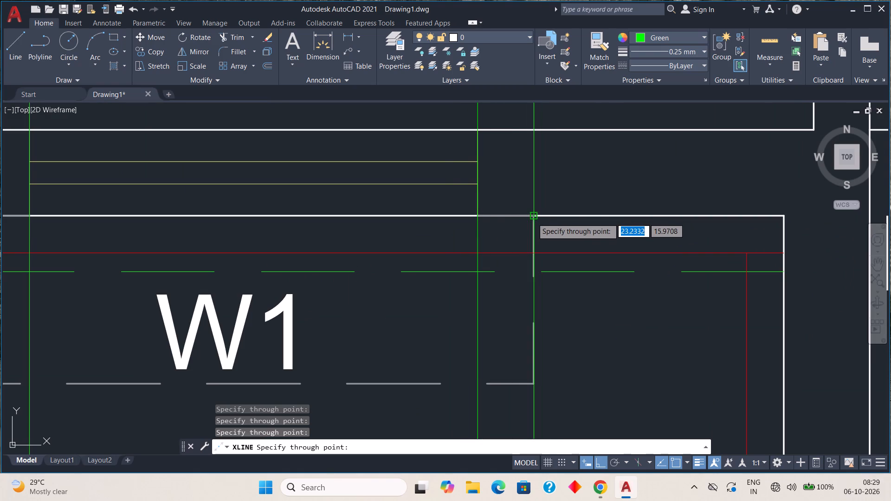
pyautogui.click(532, 218)
pyautogui.scroll(-1, 555, 225)
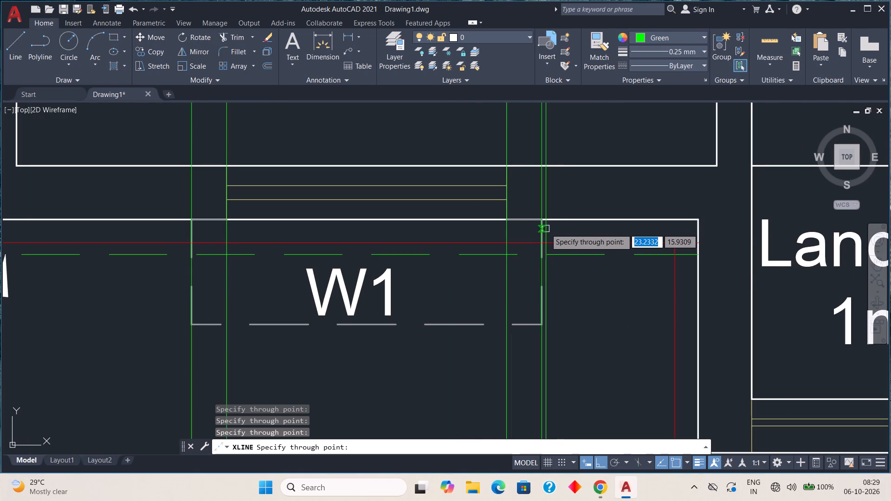
pyautogui.scroll(-2, 545, 231)
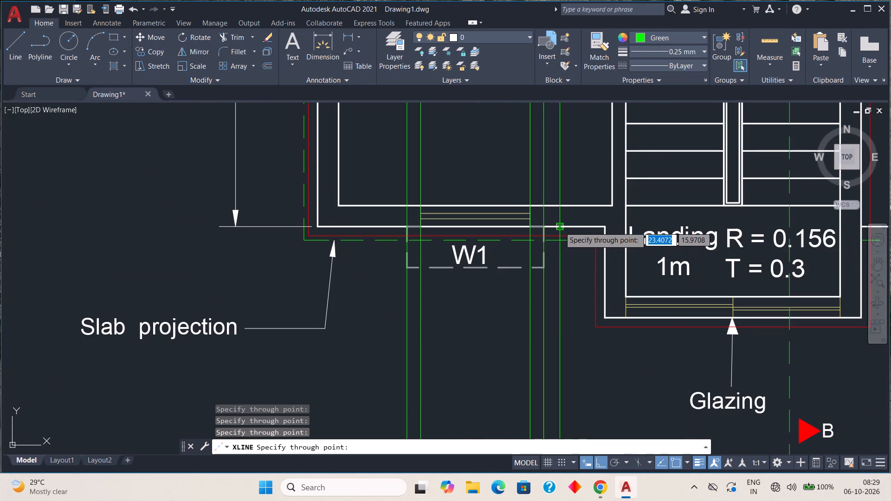
pyautogui.moveTo(555, 232); pyautogui.dragTo(493, 286, button='middle')
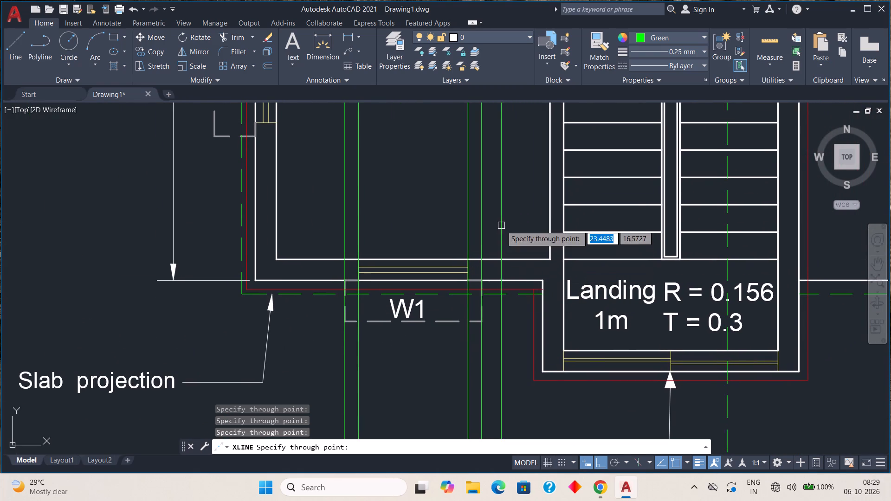
pyautogui.moveTo(502, 236); pyautogui.dragTo(488, 278, button='middle')
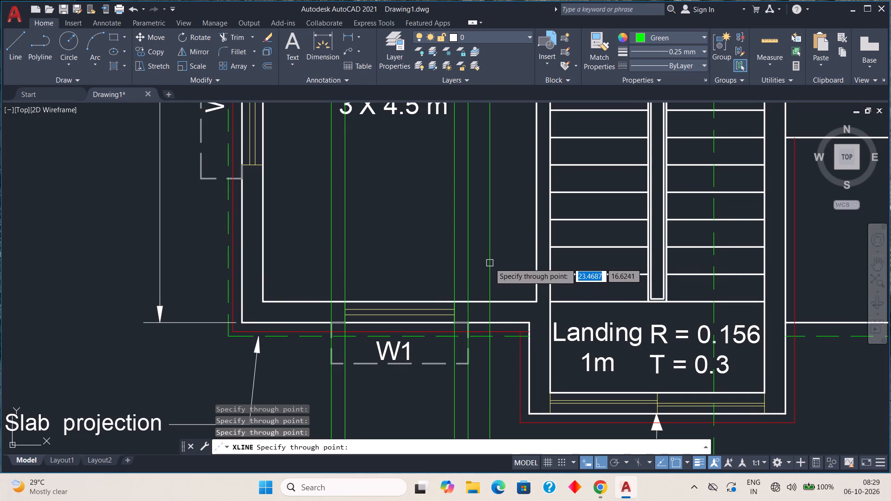
pyautogui.scroll(-4, 452, 274)
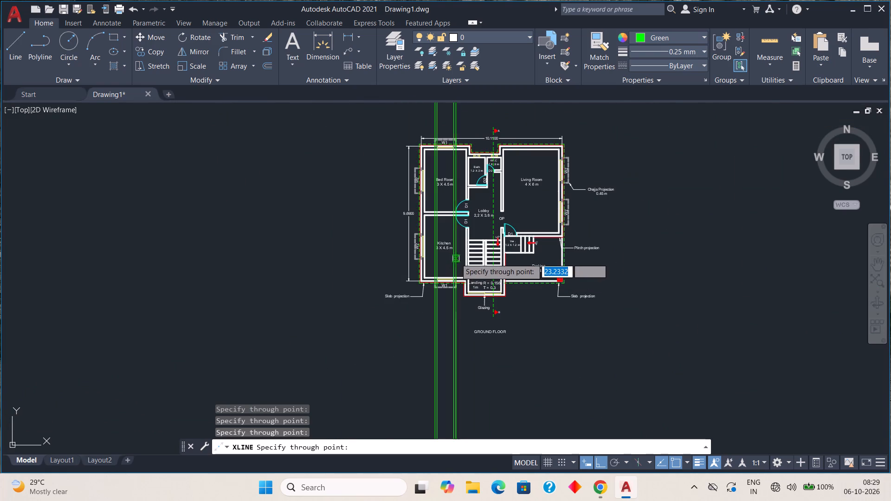
pyautogui.press('Escape')
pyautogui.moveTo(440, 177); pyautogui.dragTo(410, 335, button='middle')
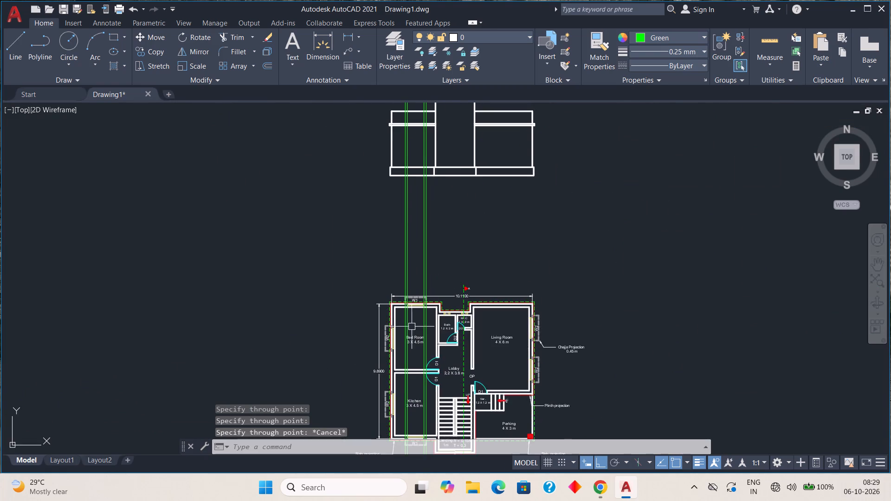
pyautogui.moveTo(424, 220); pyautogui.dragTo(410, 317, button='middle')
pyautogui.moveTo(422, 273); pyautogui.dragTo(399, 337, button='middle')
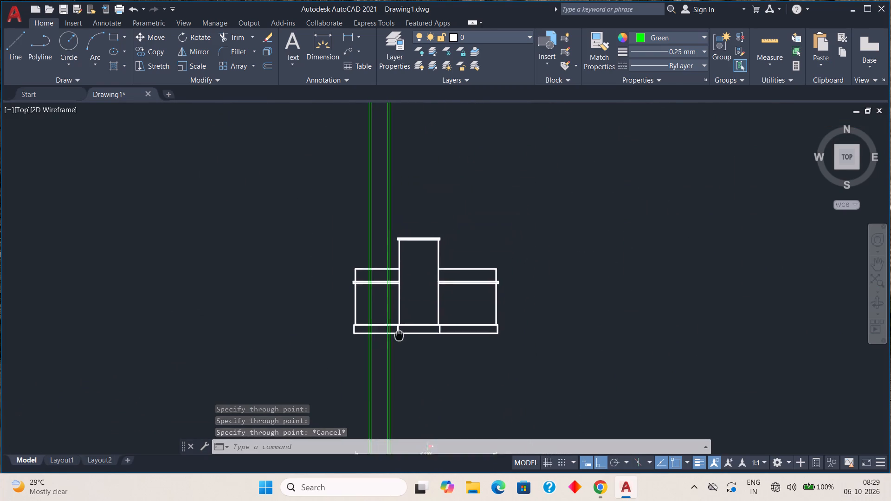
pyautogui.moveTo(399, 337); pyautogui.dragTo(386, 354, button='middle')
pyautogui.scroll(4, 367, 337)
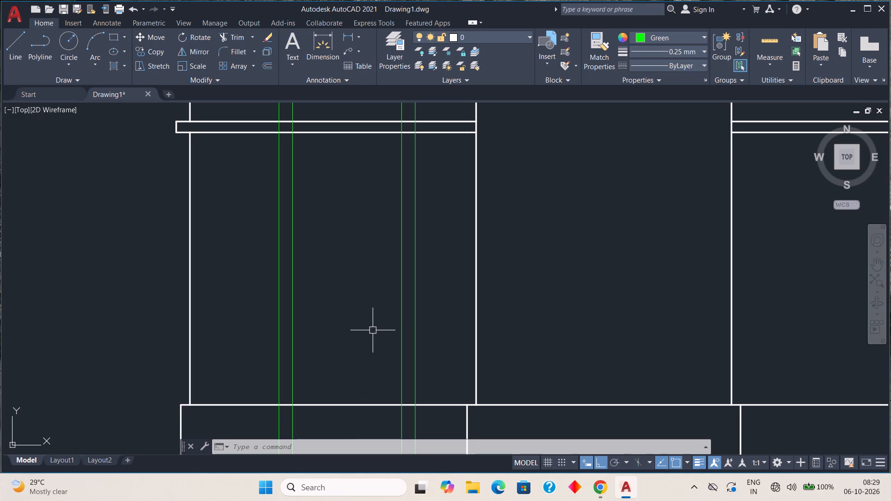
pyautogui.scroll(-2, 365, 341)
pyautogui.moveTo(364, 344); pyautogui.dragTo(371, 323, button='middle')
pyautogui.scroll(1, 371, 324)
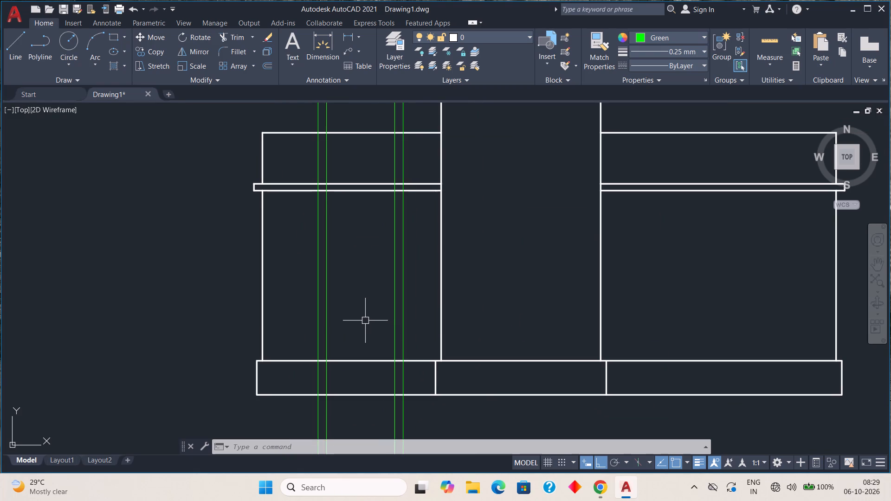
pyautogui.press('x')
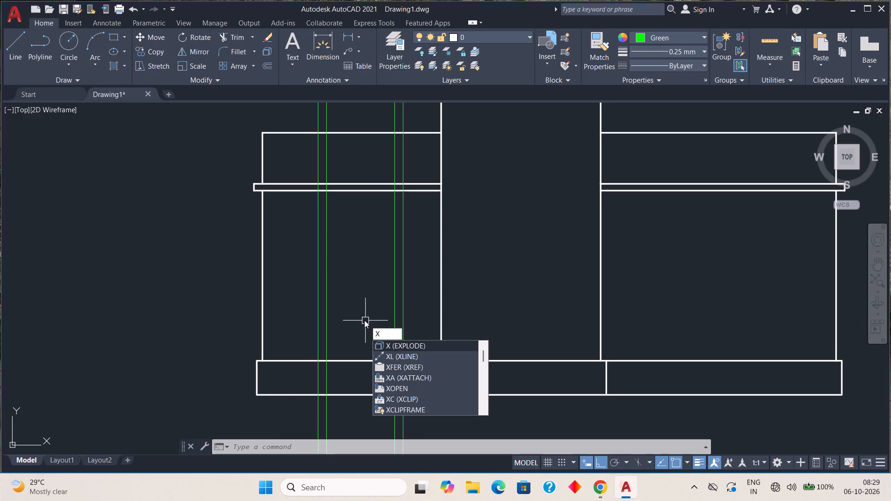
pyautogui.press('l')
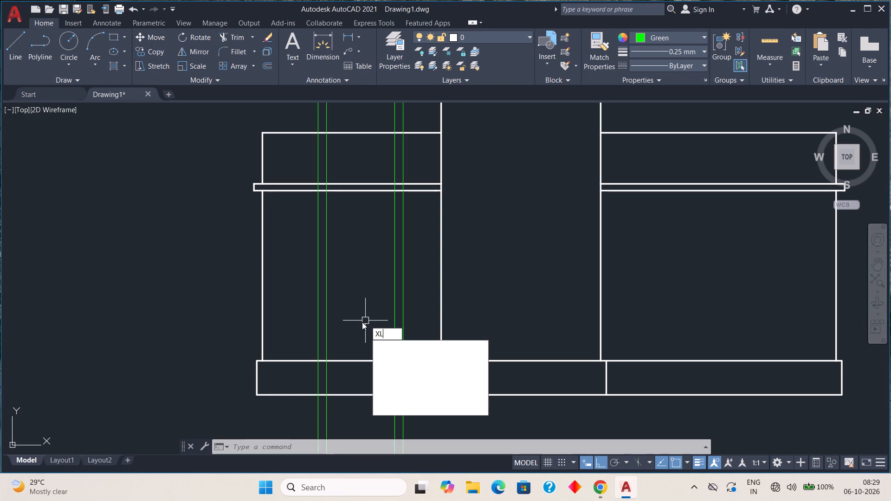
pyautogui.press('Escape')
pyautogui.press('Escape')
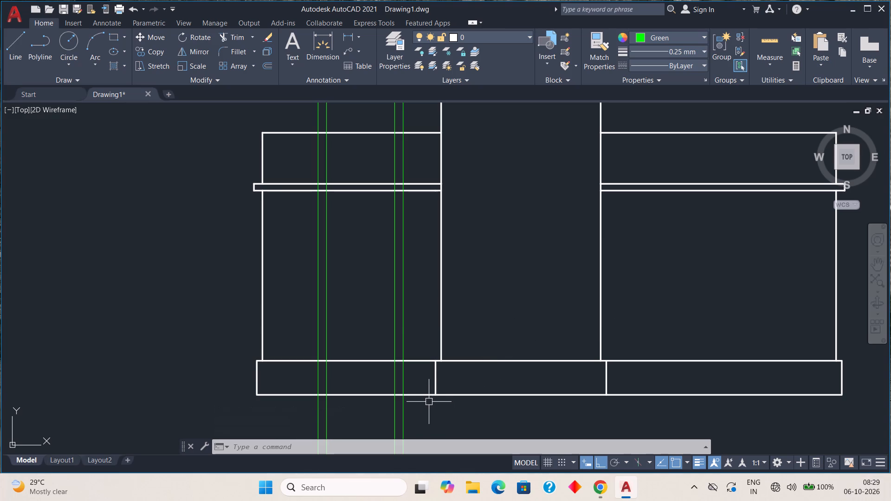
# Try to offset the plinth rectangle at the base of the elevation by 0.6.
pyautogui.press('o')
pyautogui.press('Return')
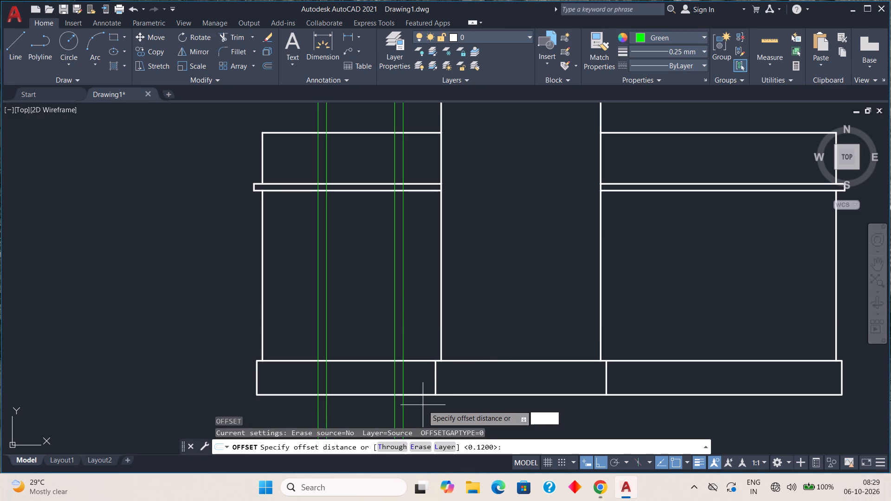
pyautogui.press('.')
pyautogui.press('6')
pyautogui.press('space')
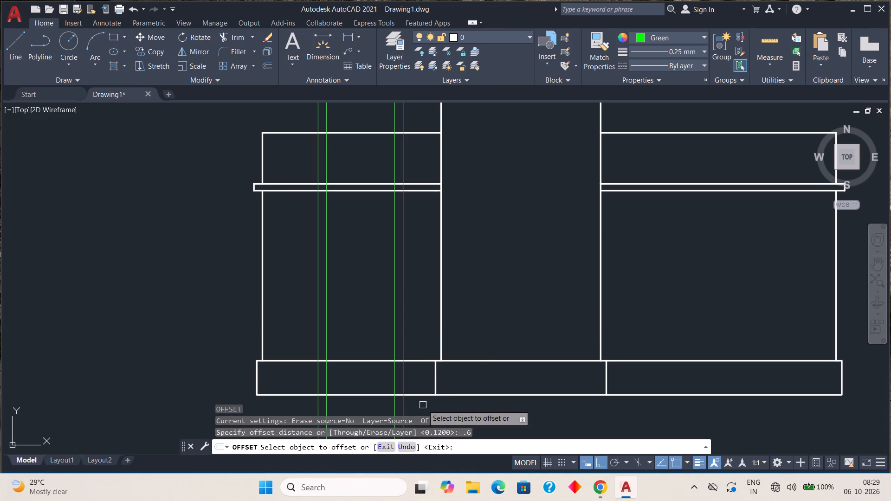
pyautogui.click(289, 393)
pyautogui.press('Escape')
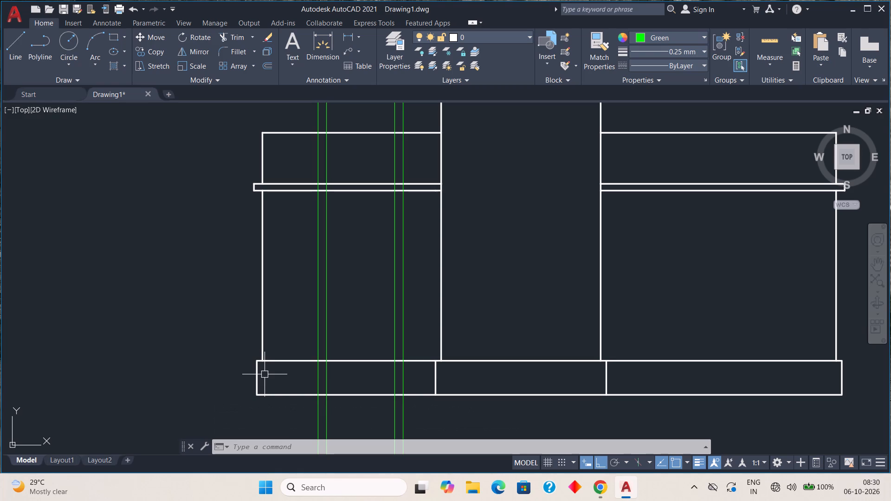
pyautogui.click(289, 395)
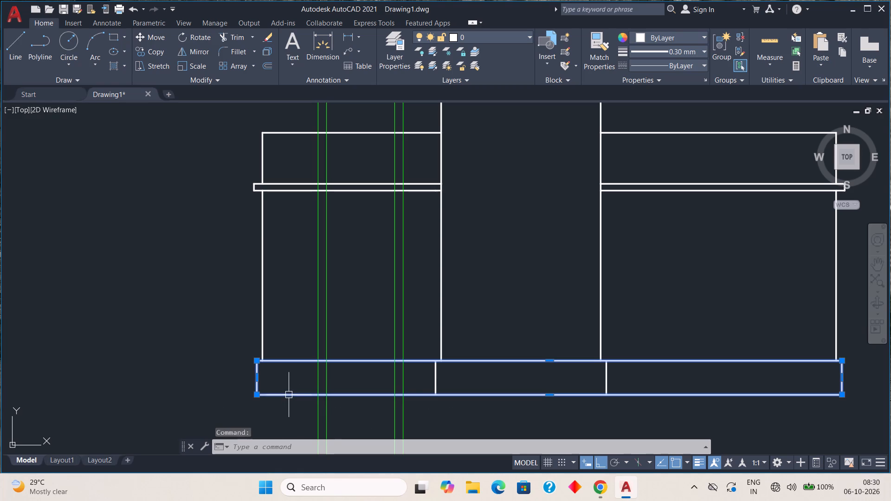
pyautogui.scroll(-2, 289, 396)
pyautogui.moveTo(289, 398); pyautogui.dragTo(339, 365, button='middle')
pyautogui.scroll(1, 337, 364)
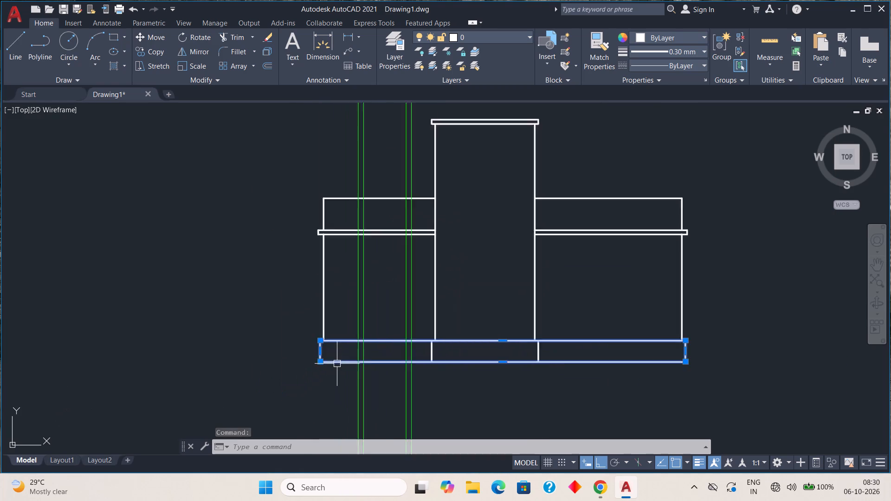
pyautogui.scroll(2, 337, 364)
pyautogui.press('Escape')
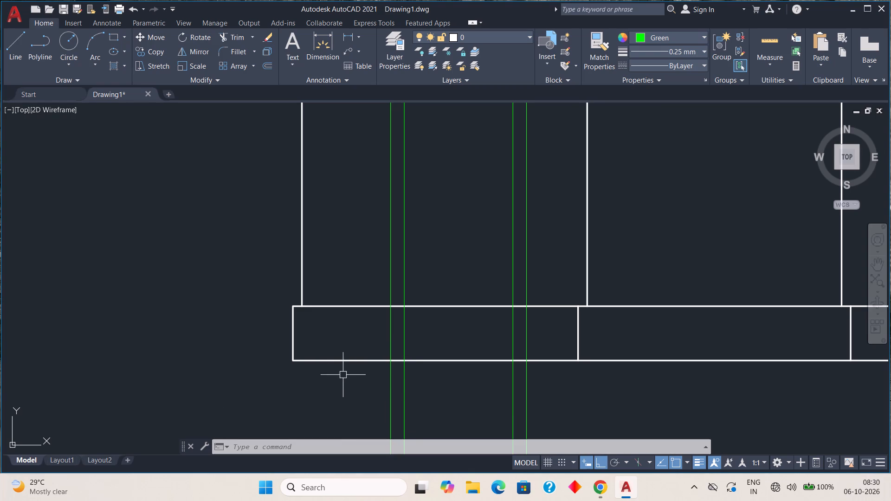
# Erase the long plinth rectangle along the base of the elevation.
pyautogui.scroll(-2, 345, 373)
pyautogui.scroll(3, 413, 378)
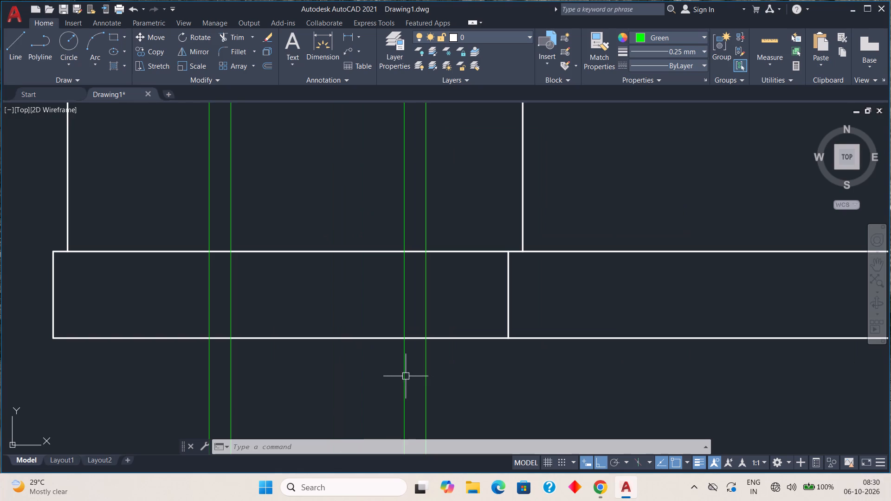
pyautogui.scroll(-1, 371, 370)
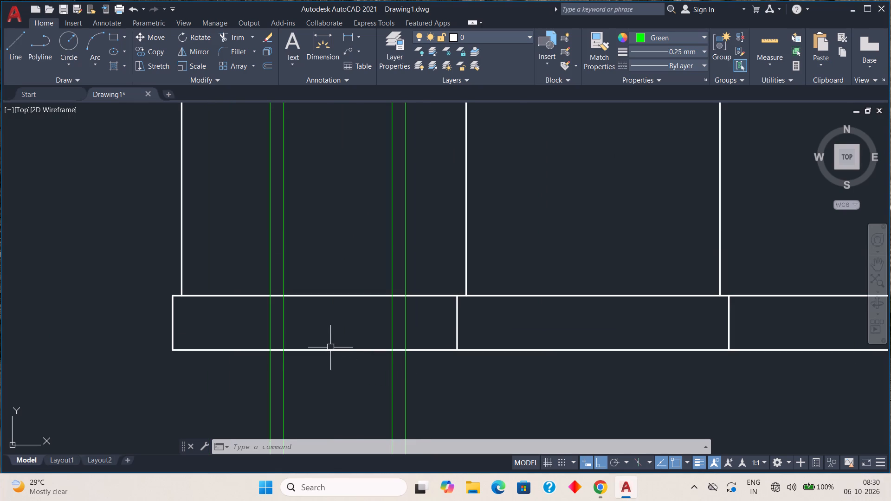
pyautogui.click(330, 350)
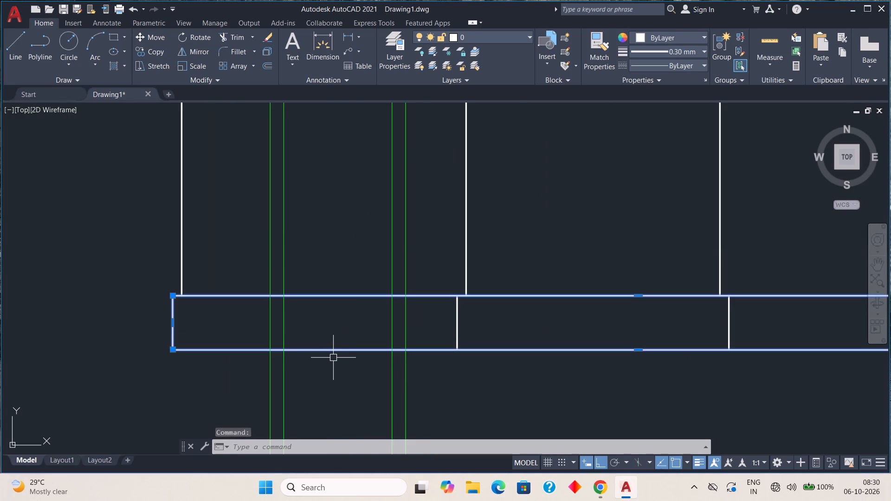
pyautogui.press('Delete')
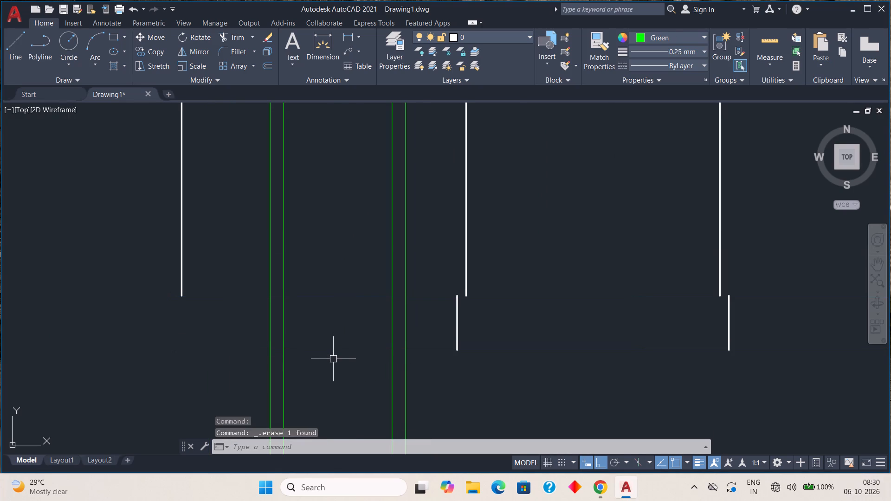
# Undo the erasure of the long plinth rectangle at the base of the elevation.
pyautogui.scroll(-2, 351, 354)
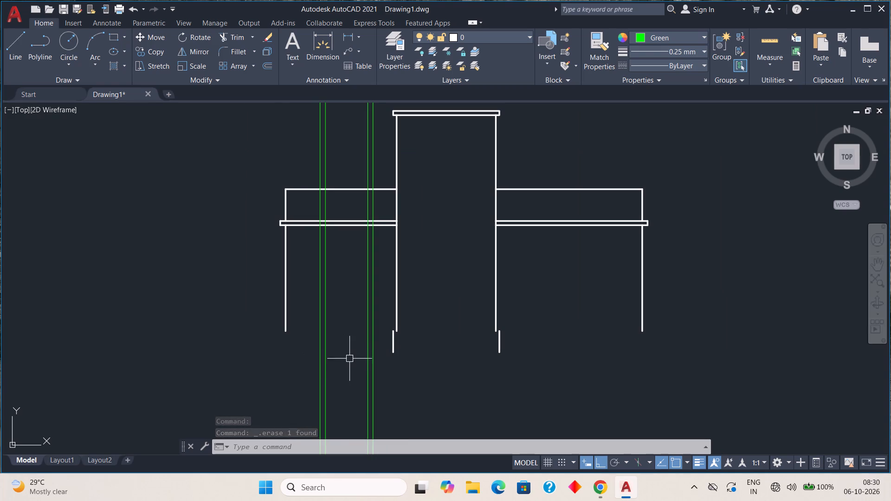
pyautogui.hotkey('ctrl', 'z')
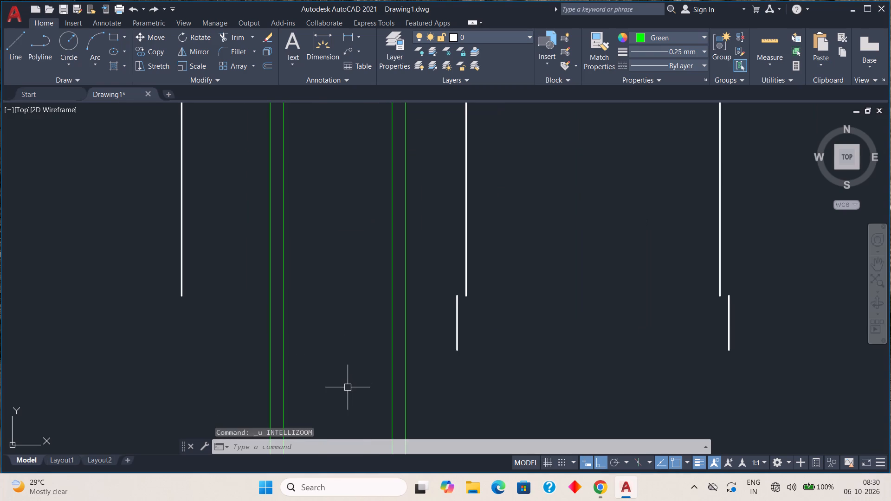
pyautogui.hotkey('ctrl', 'z')
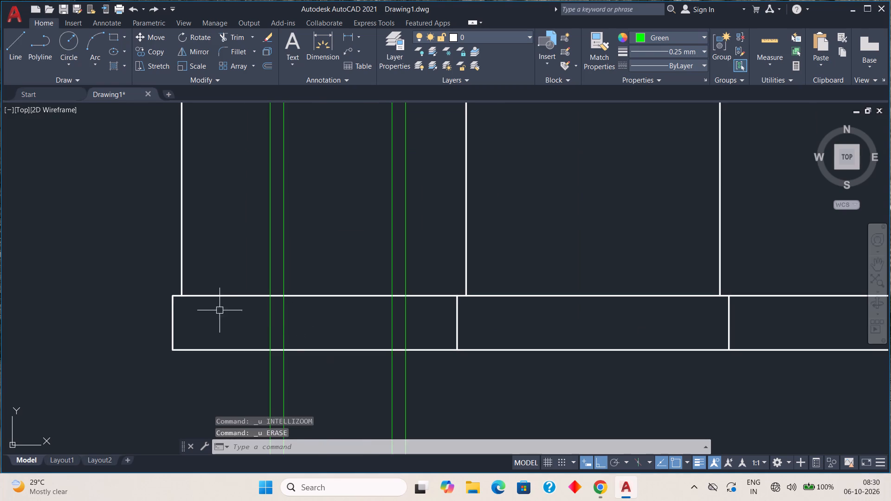
# Set the plinth rectangle's lineweight to 0.15 mm.
pyautogui.click(13, 49)
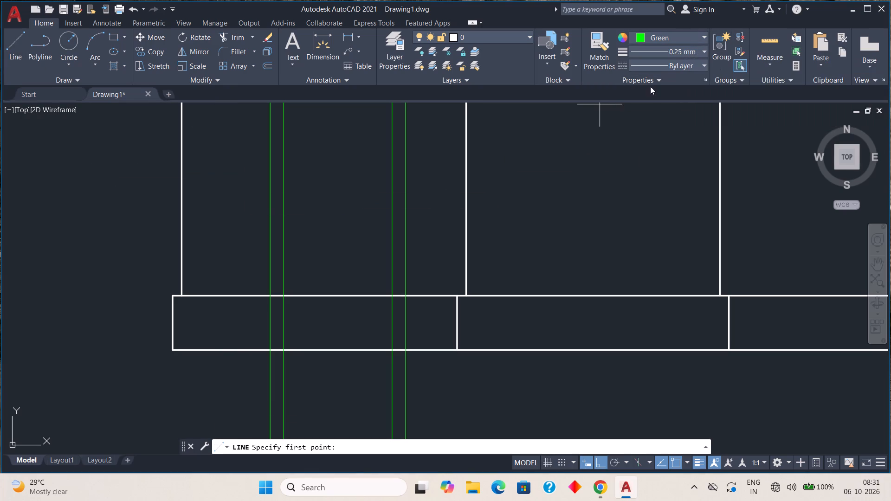
pyautogui.press('Escape')
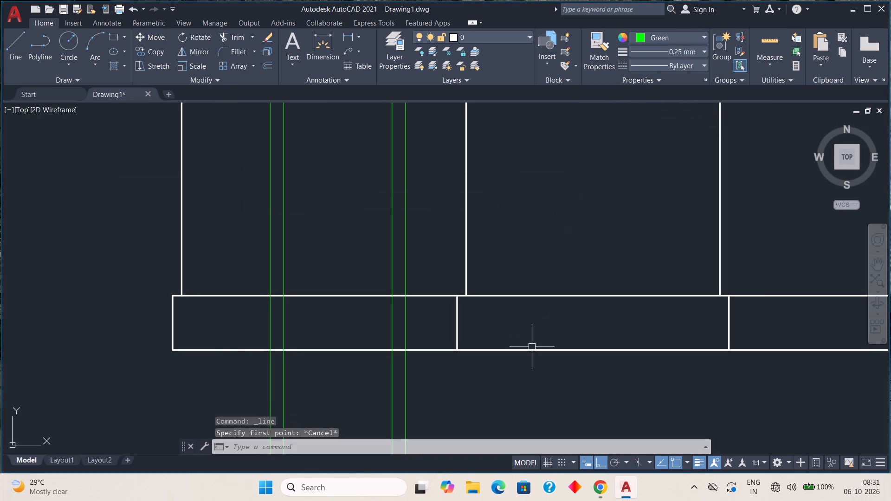
pyautogui.click(533, 352)
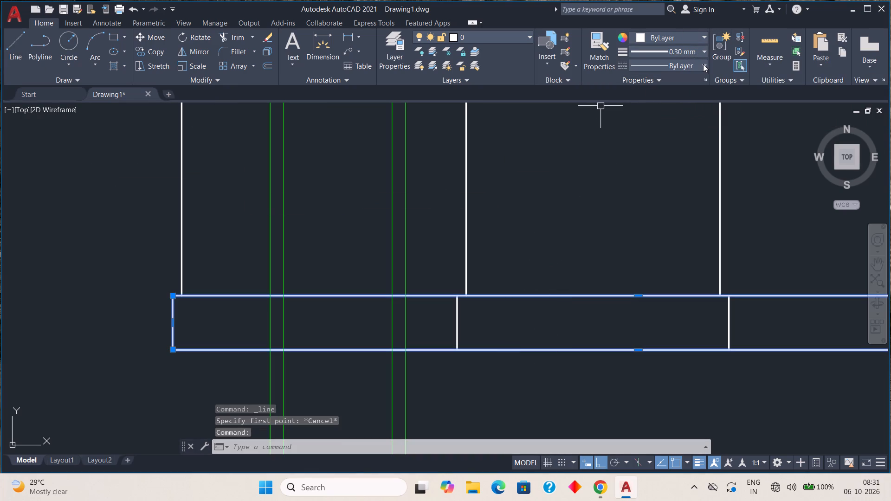
pyautogui.click(701, 51)
pyautogui.scroll(4, 678, 91)
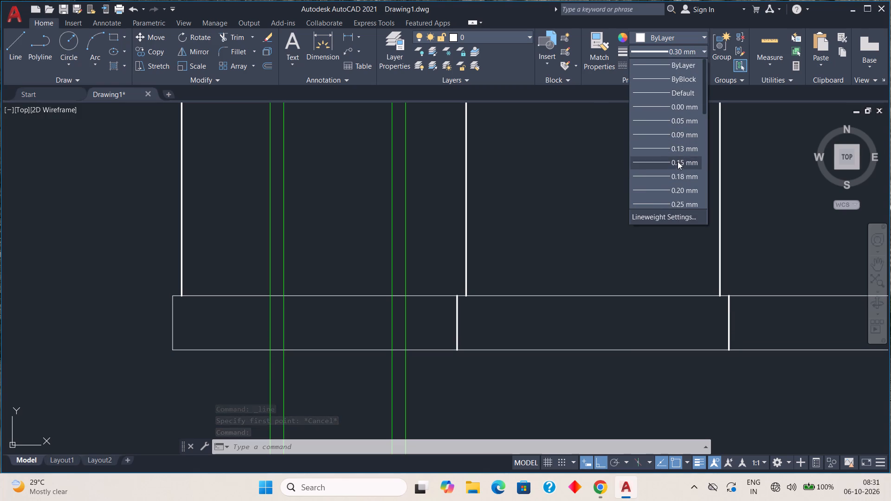
pyautogui.click(678, 161)
pyautogui.press('Escape')
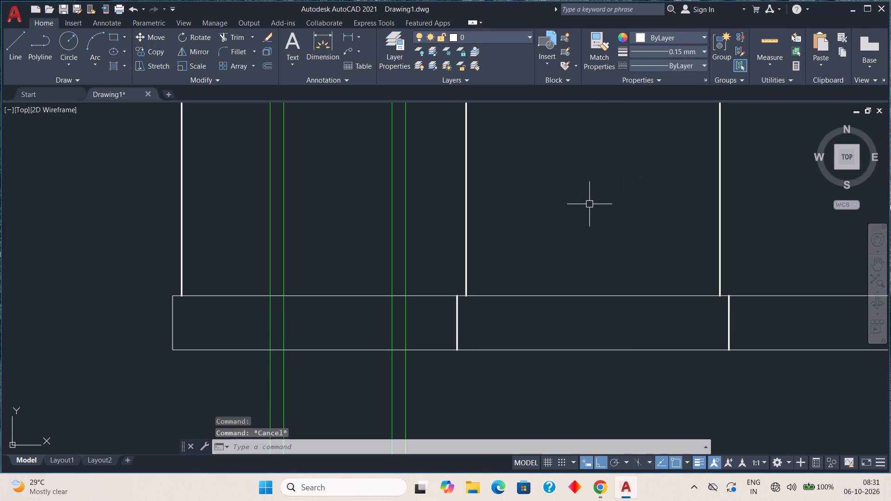
# Set the current properties for new objects to red colour and 0.30 mm lineweight.
pyautogui.click(703, 33)
pyautogui.click(659, 51)
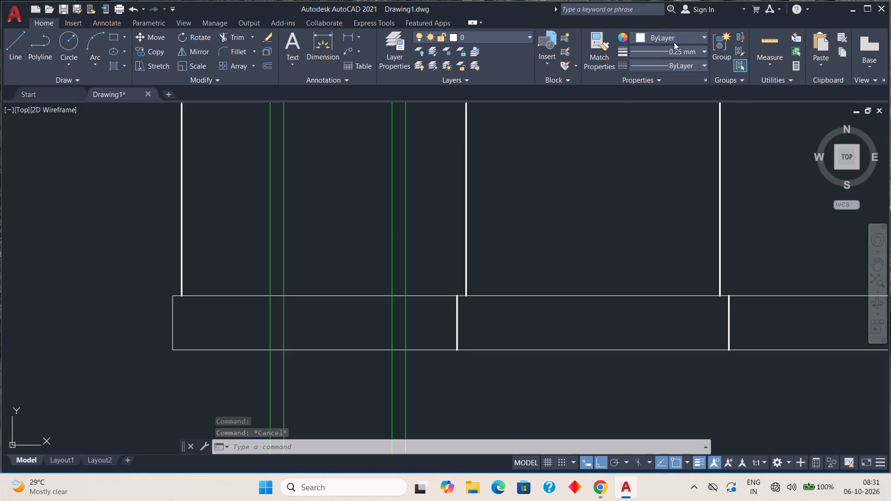
pyautogui.click(700, 35)
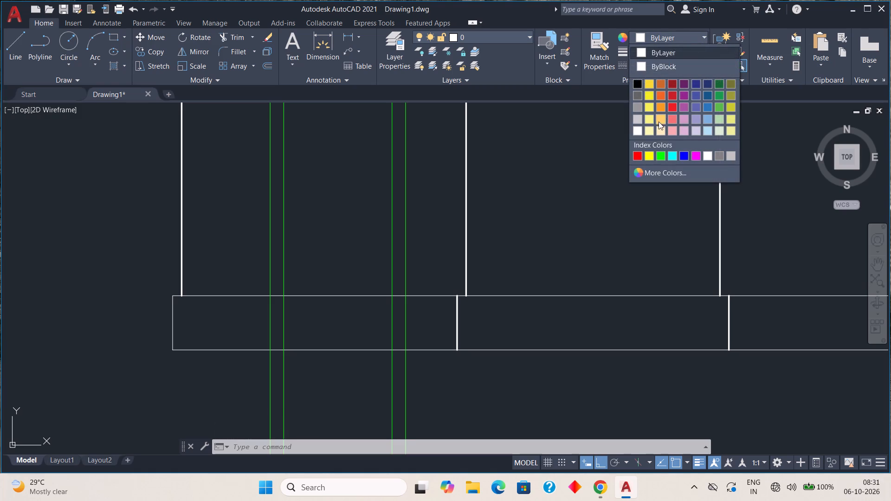
pyautogui.click(639, 156)
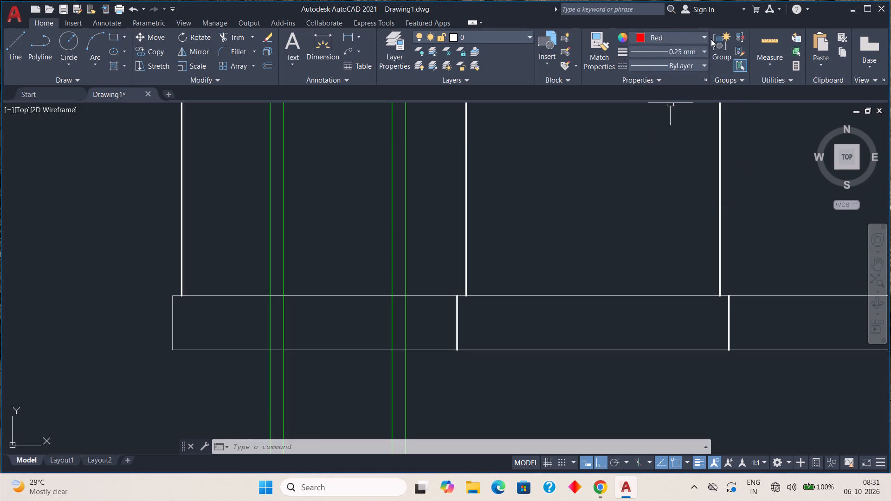
pyautogui.click(702, 51)
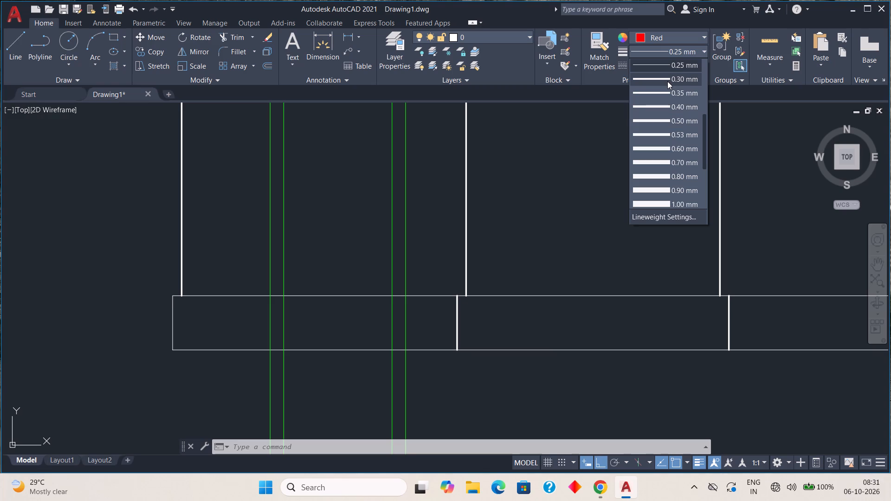
pyautogui.click(667, 81)
# Draw connected lines from the leftmost wall's base to the plinth's upper-left corner, down its left end and along its full bottom edge.
pyautogui.click(6, 54)
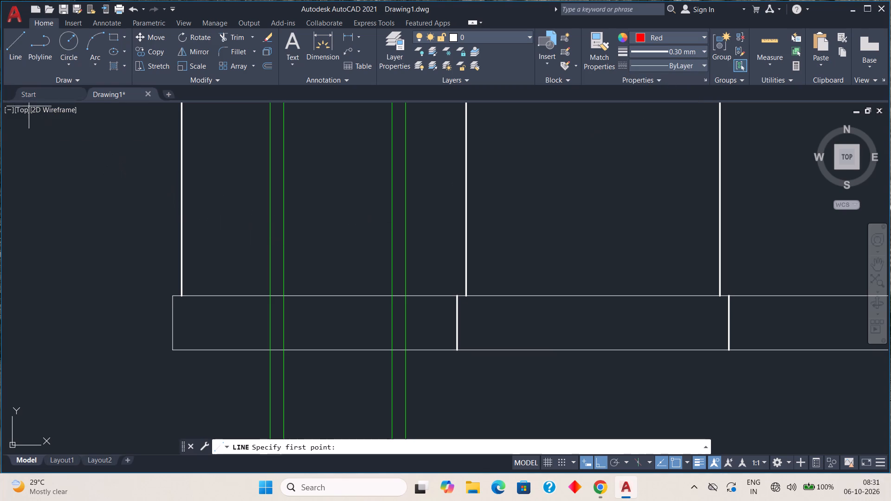
pyautogui.scroll(3, 154, 286)
pyautogui.moveTo(213, 293); pyautogui.dragTo(208, 193, button='middle')
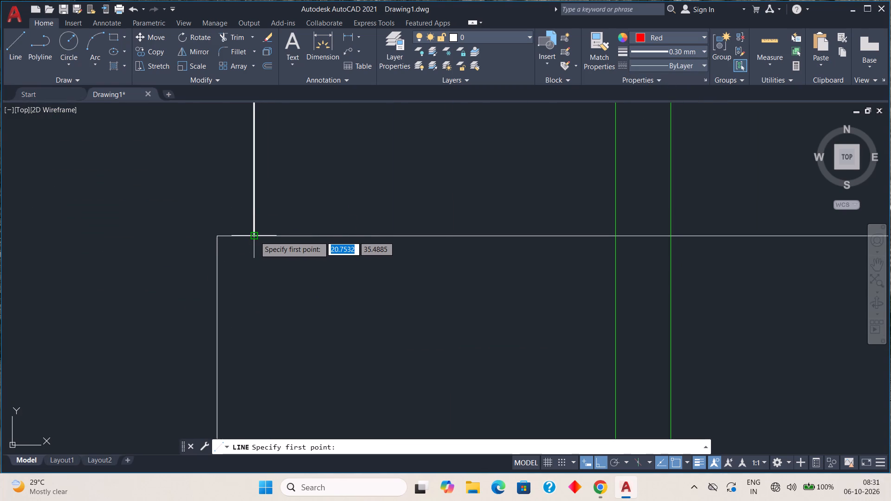
pyautogui.click(255, 236)
pyautogui.click(217, 237)
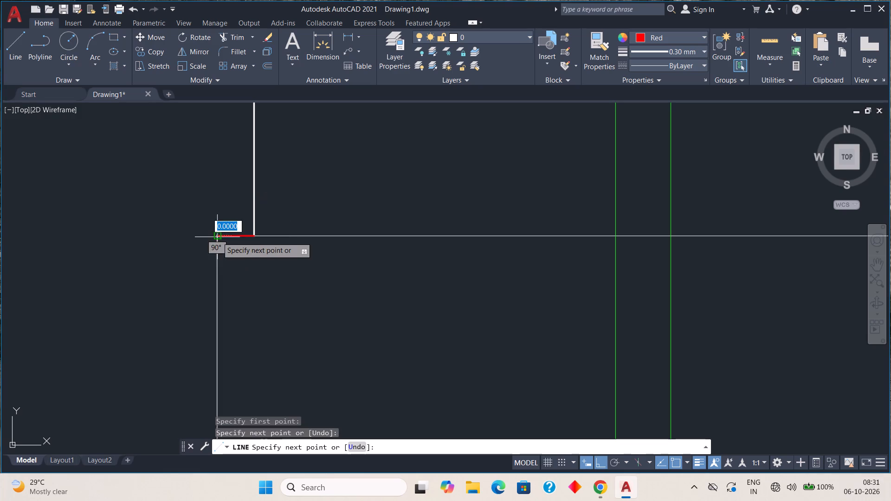
pyautogui.scroll(-1, 225, 308)
pyautogui.moveTo(228, 308); pyautogui.dragTo(240, 122, button='middle')
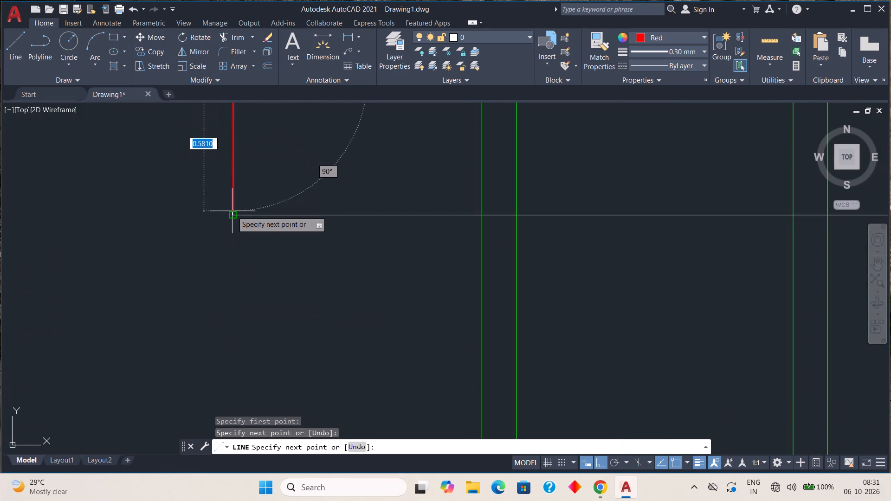
pyautogui.click(231, 214)
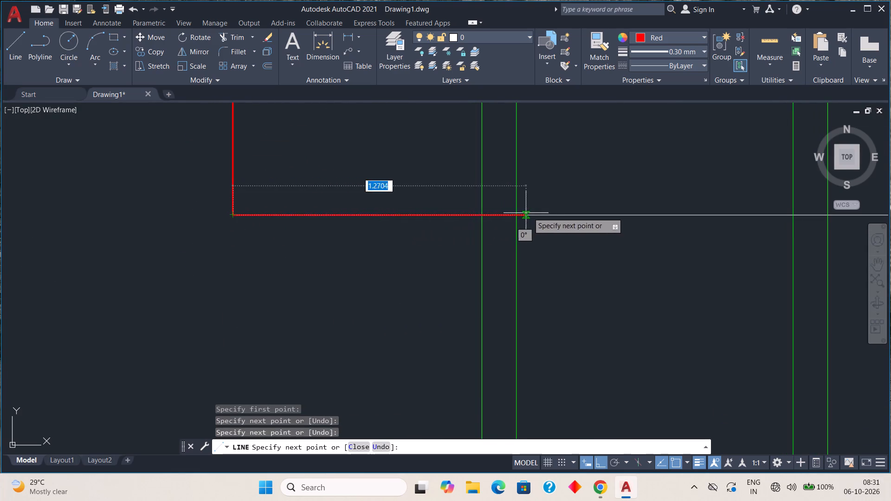
pyautogui.moveTo(564, 212); pyautogui.dragTo(86, 247, button='middle')
pyautogui.moveTo(536, 248); pyautogui.dragTo(0, 276, button='middle')
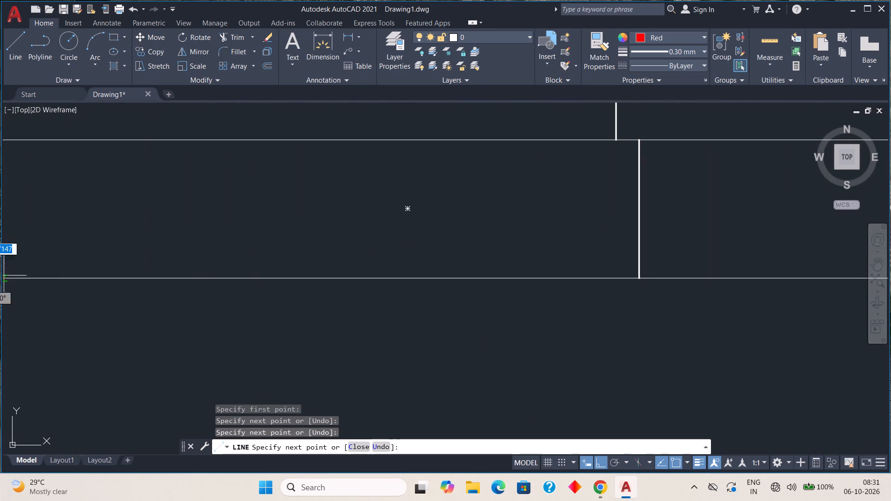
pyautogui.moveTo(587, 272); pyautogui.dragTo(0, 276, button='middle')
pyautogui.moveTo(641, 286); pyautogui.dragTo(615, 289, button='middle')
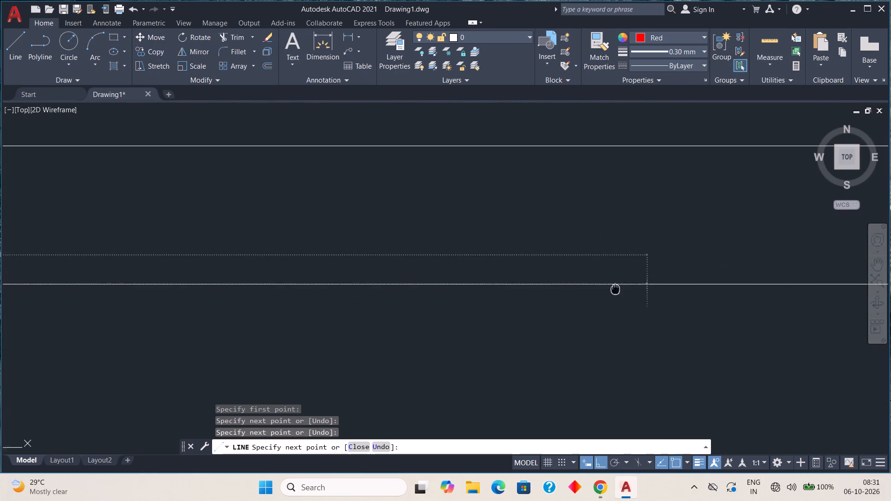
pyautogui.moveTo(615, 289); pyautogui.dragTo(0, 297, button='middle')
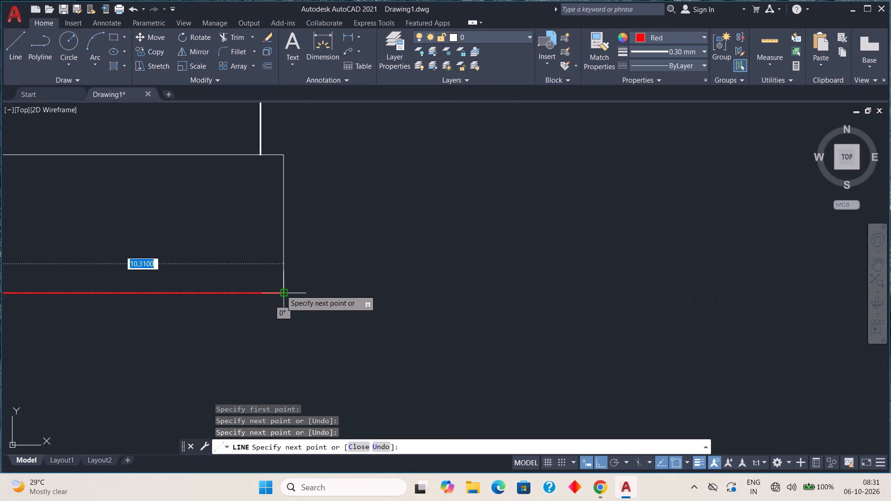
pyautogui.click(282, 291)
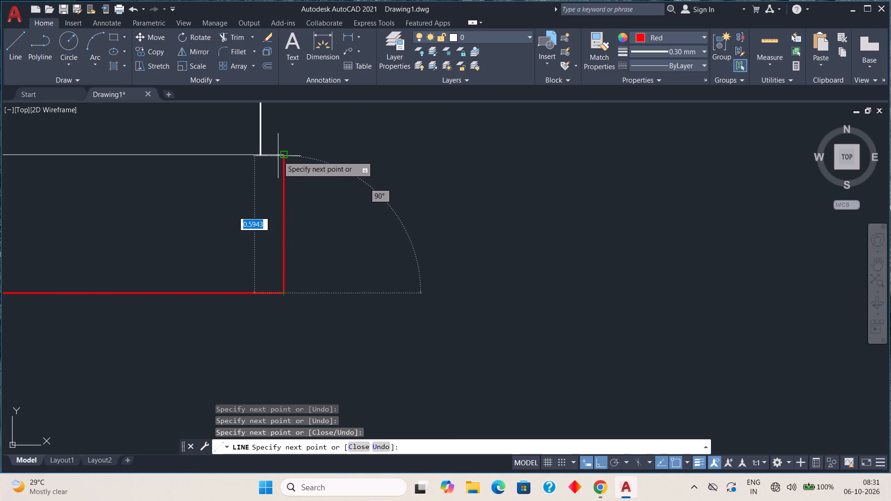
# Continue the red outline up the plinth's right end and back along its top edge to the leftmost wall's base.
pyautogui.click(284, 156)
pyautogui.scroll(-3, 174, 164)
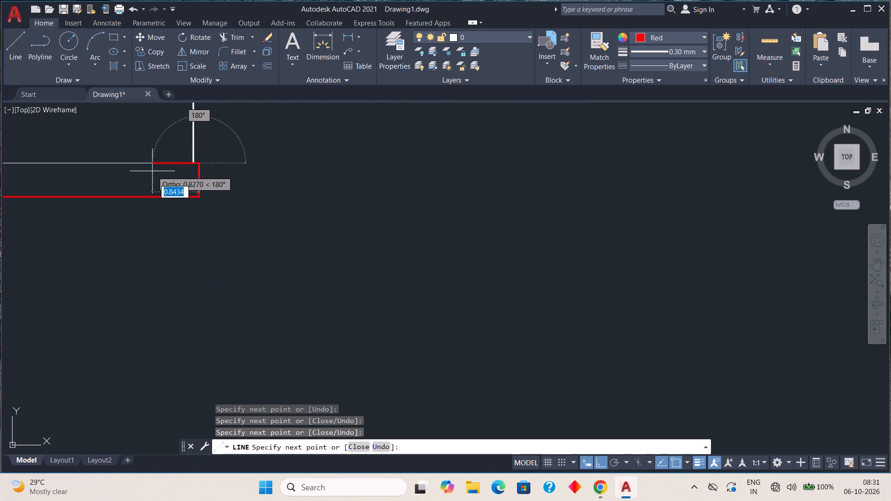
pyautogui.moveTo(153, 176); pyautogui.dragTo(821, 173, button='middle')
pyautogui.scroll(2, 311, 203)
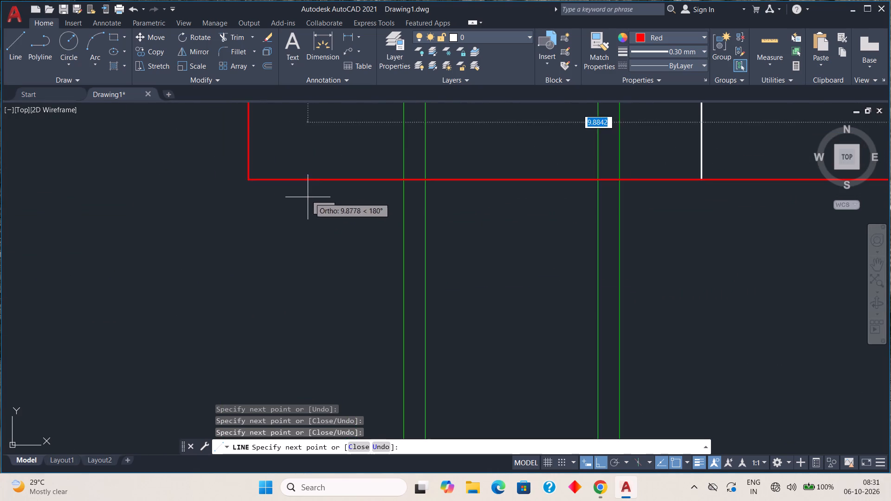
pyautogui.moveTo(266, 172); pyautogui.dragTo(269, 302, button='middle')
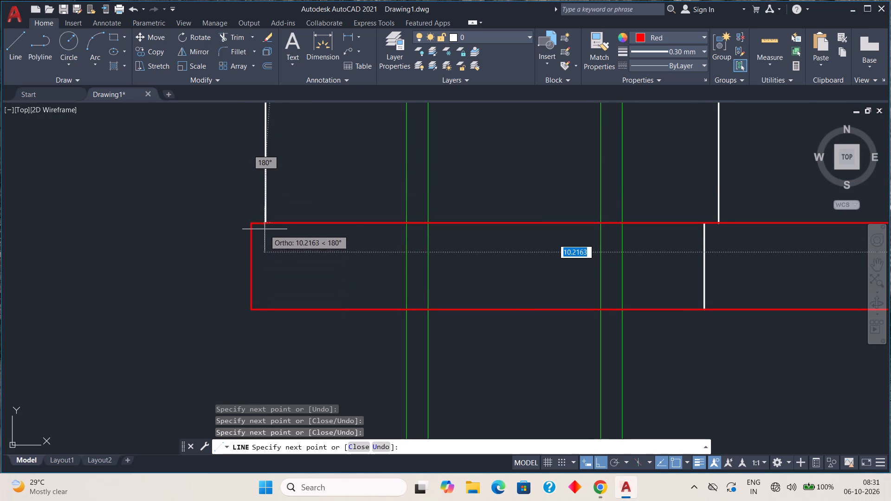
pyautogui.click(265, 221)
pyautogui.press('Escape')
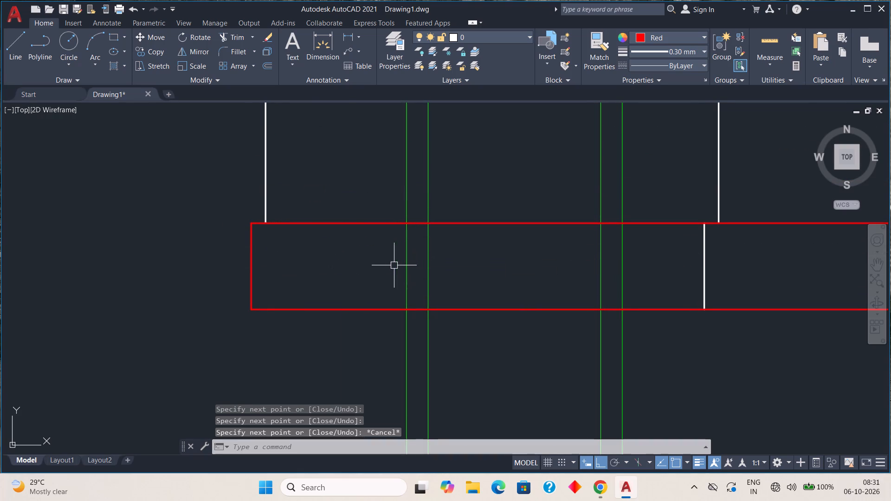
# Copy the whole plinth outline with its two vertical dividers straight down, leaving a gap below the original.
pyautogui.scroll(-2, 394, 268)
pyautogui.moveTo(490, 269); pyautogui.dragTo(409, 295, button='middle')
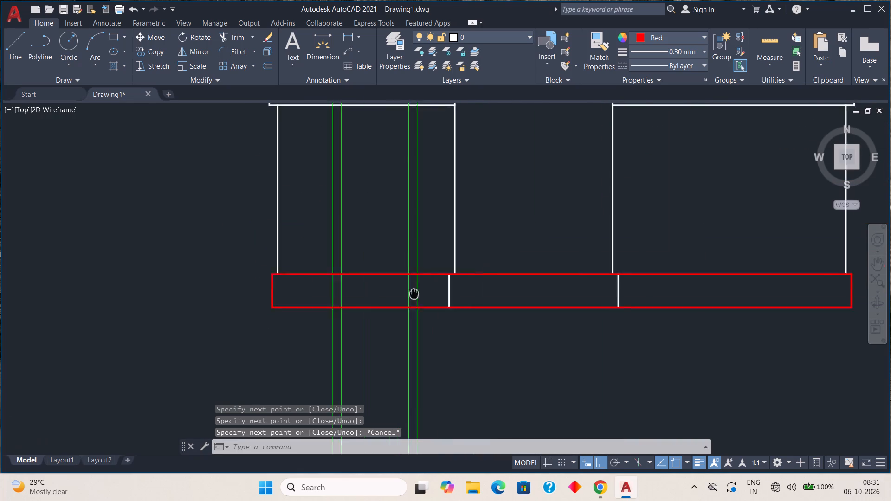
pyautogui.moveTo(409, 295); pyautogui.dragTo(237, 311, button='middle')
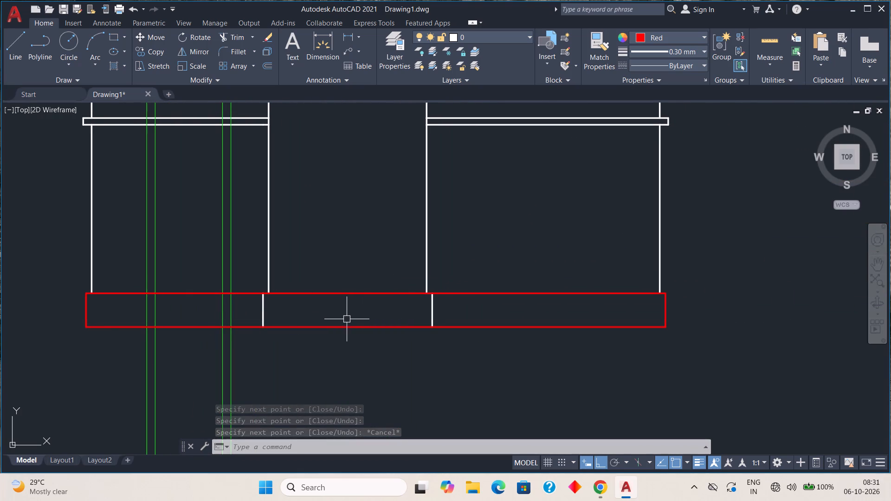
pyautogui.scroll(1, 346, 319)
pyautogui.scroll(-1, 346, 319)
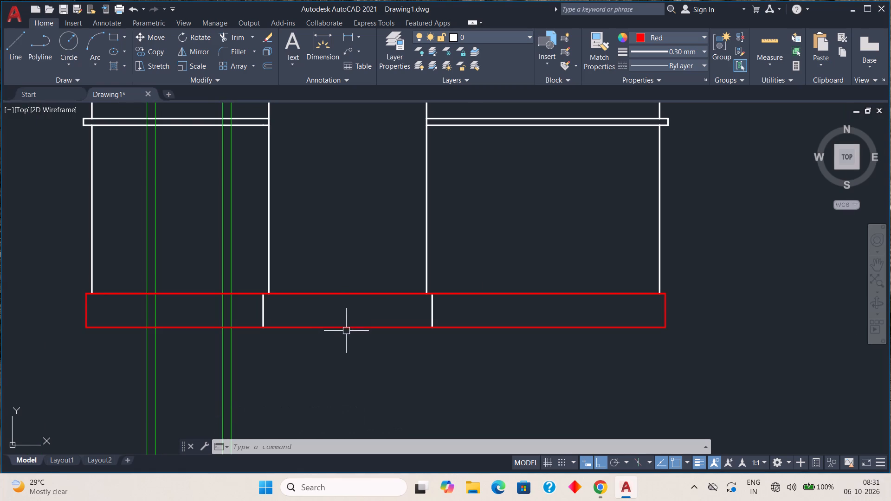
pyautogui.click(348, 328)
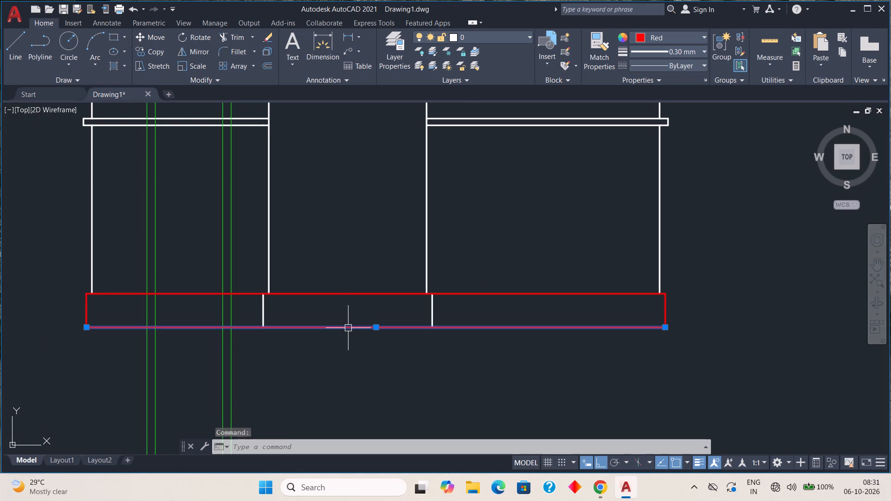
pyautogui.press('Escape')
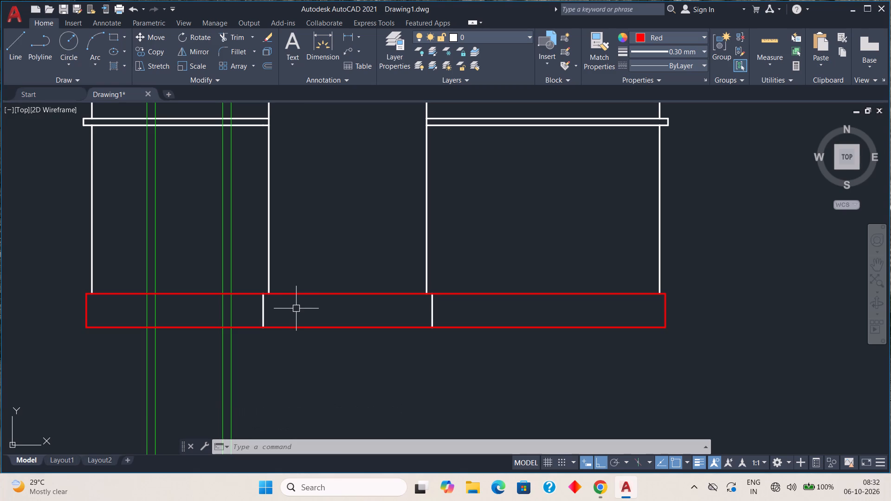
pyautogui.click(56, 283)
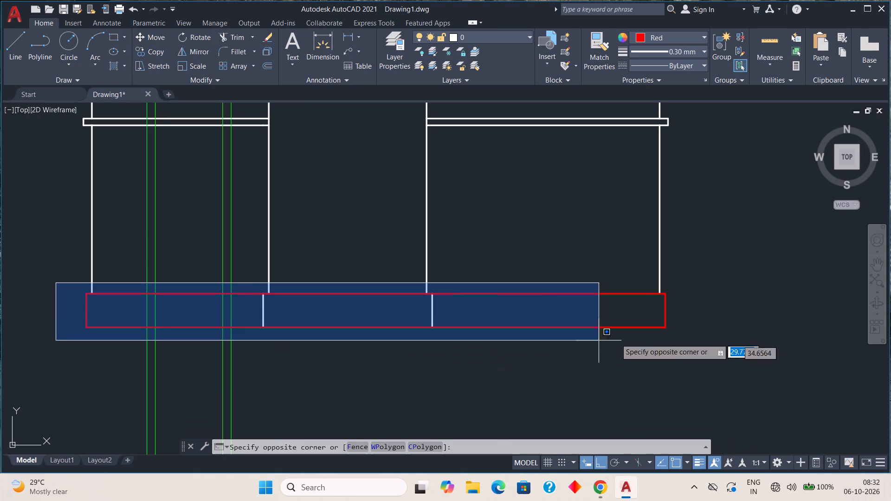
pyautogui.click(709, 339)
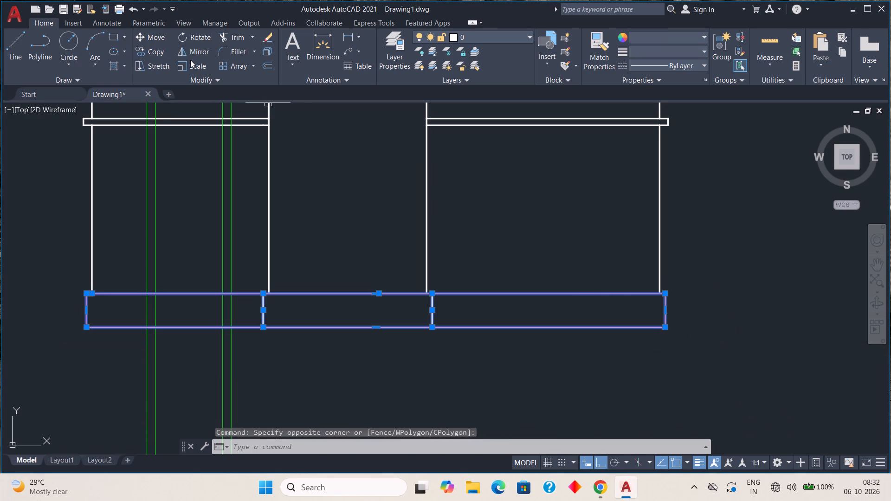
pyautogui.click(155, 53)
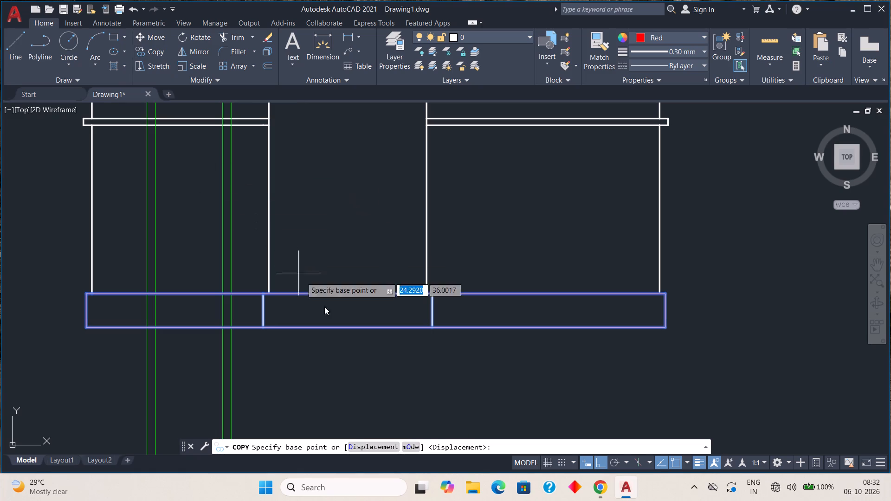
pyautogui.click(378, 313)
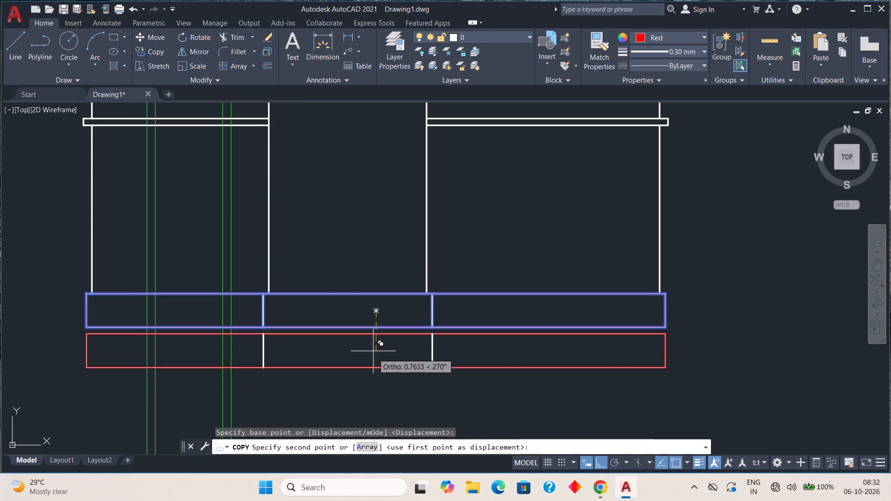
pyautogui.click(374, 368)
pyautogui.press('Escape')
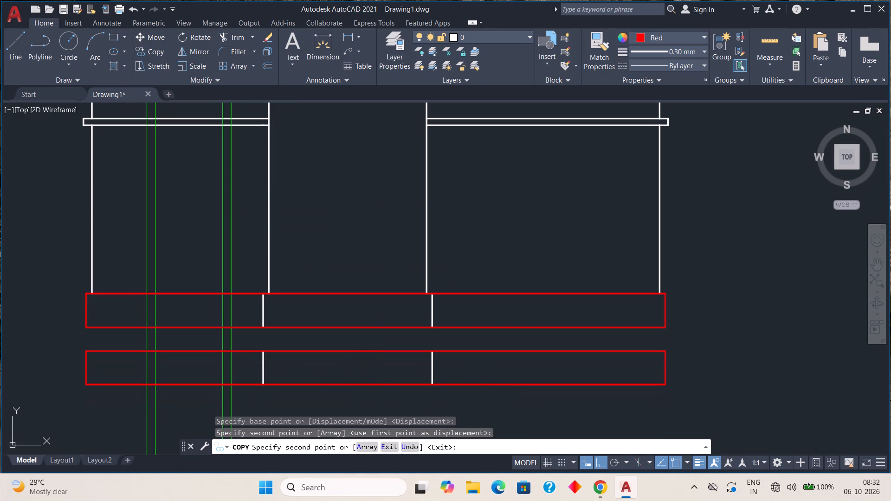
# Erase the original upper plinth's red bottom line, the thin outline rectangle beneath the red lines, and the long red top line.
pyautogui.click(329, 327)
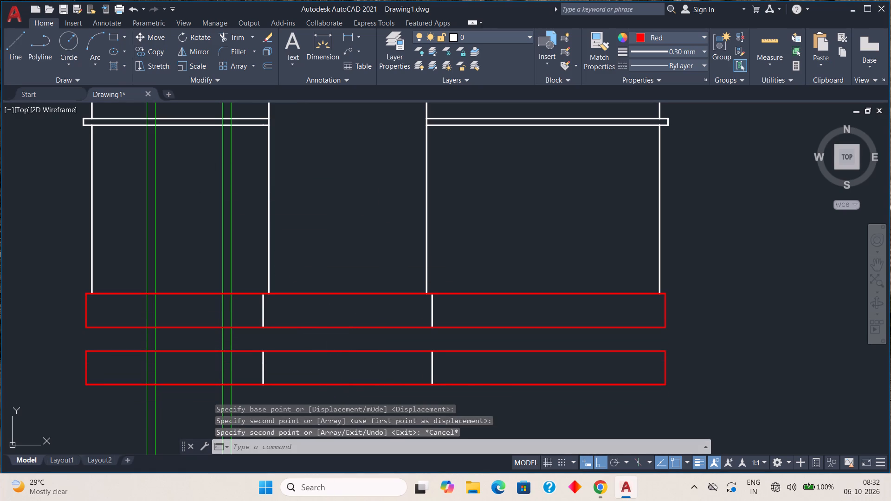
pyautogui.press('Delete')
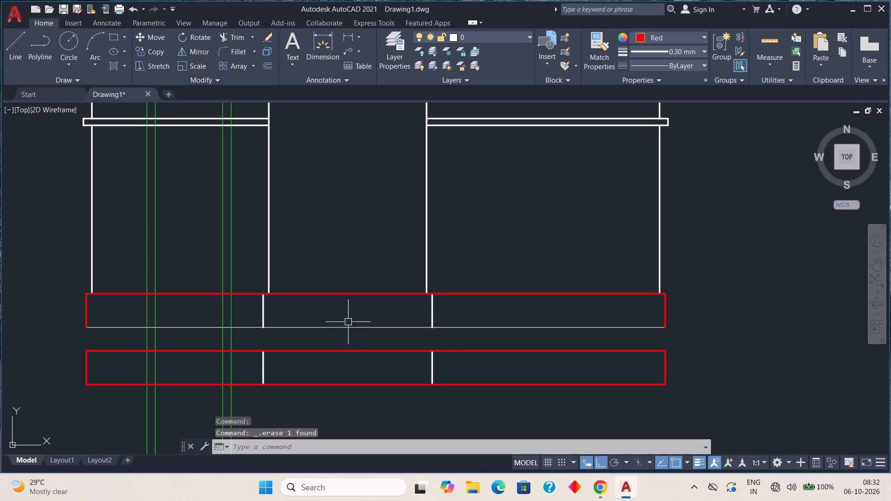
pyautogui.click(353, 327)
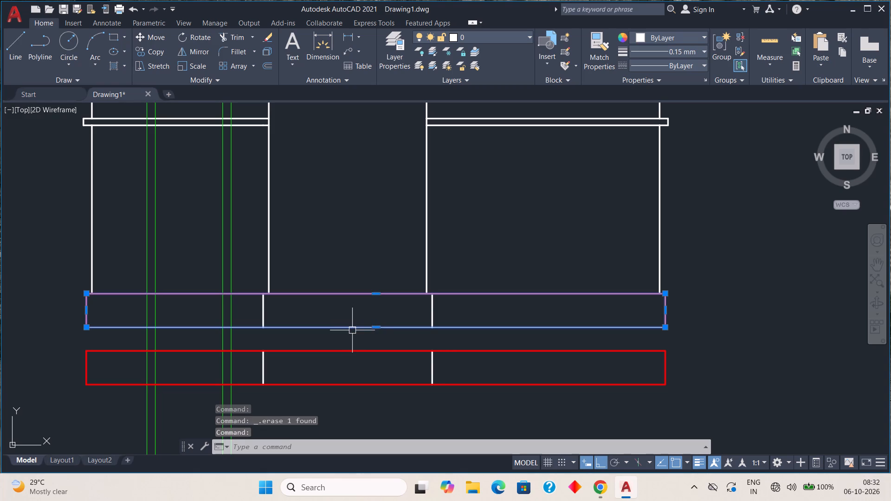
pyautogui.press('Delete')
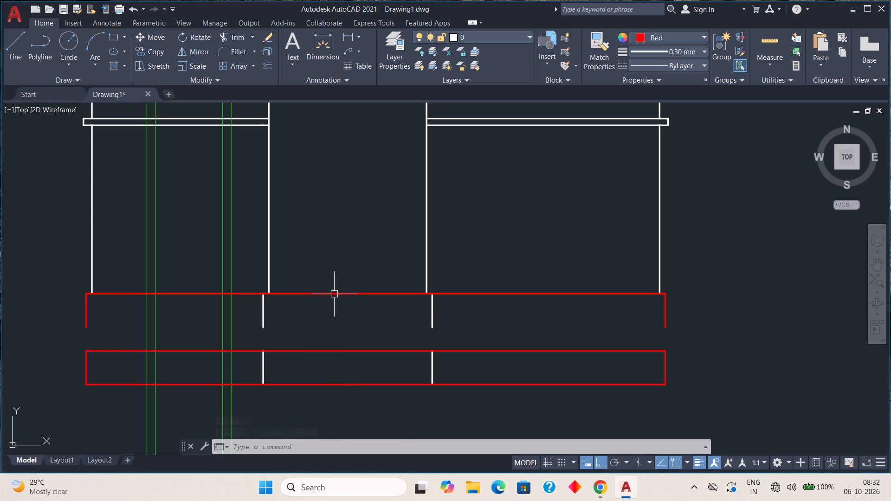
pyautogui.scroll(3, 330, 294)
pyautogui.scroll(-2, 330, 295)
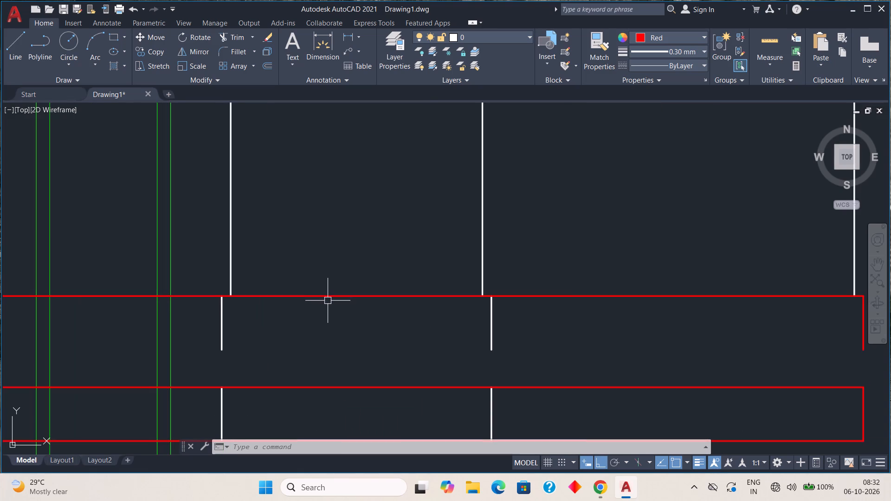
pyautogui.click(328, 293)
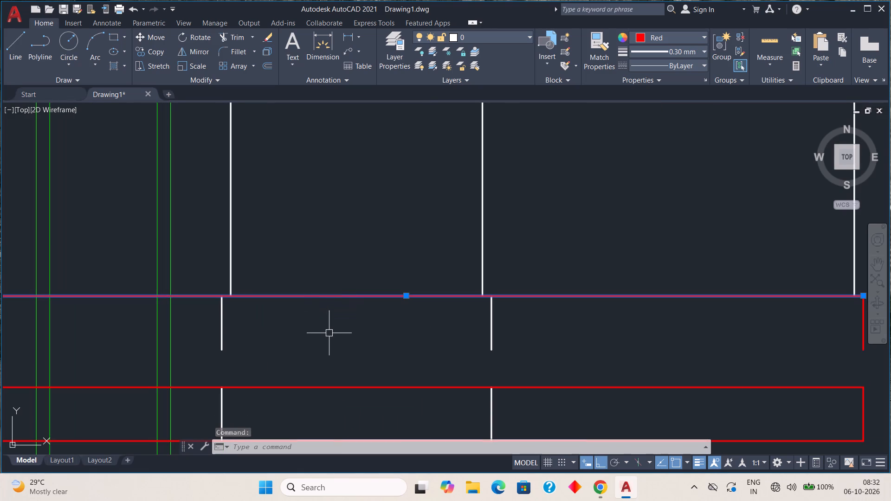
pyautogui.press('Delete')
pyautogui.scroll(-3, 310, 334)
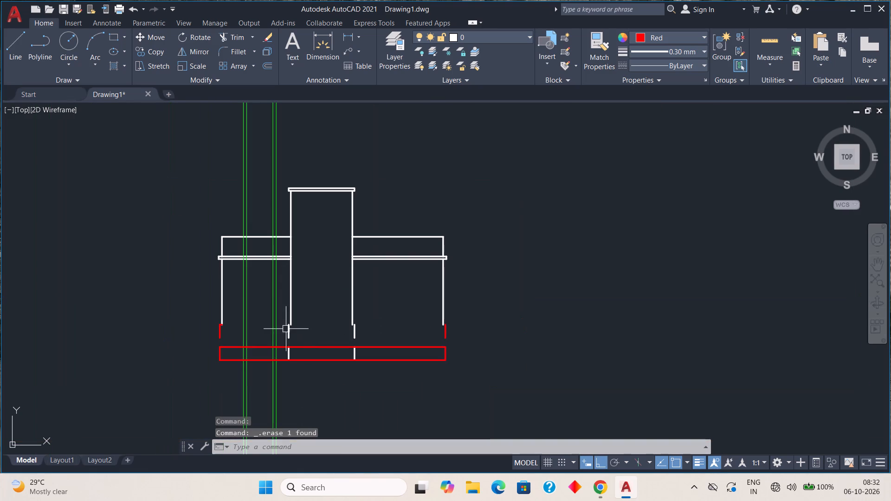
# Erase the original plinth's remaining red lines: the left end, the short upper-left segment and the right end.
pyautogui.scroll(3, 237, 337)
pyautogui.click(168, 330)
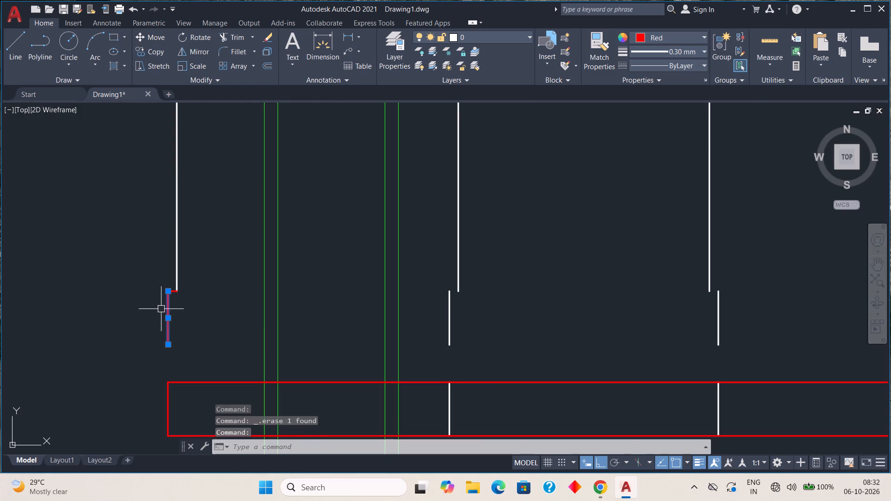
pyautogui.scroll(3, 161, 307)
pyautogui.click(204, 251)
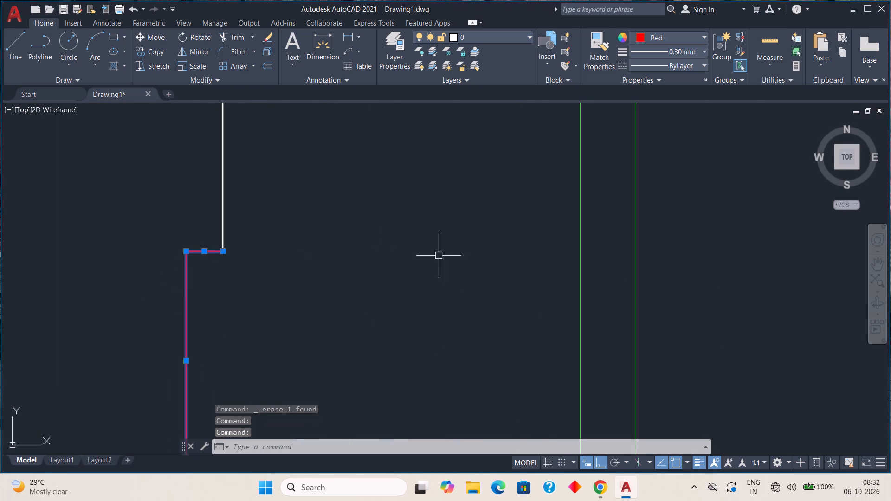
pyautogui.scroll(-3, 472, 262)
pyautogui.moveTo(581, 297); pyautogui.dragTo(314, 298, button='middle')
pyautogui.moveTo(659, 298); pyautogui.dragTo(300, 293, button='middle')
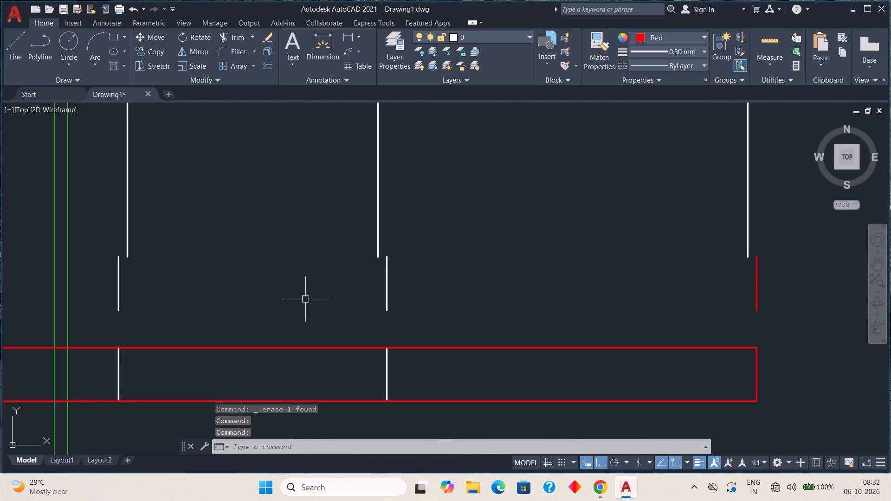
pyautogui.moveTo(618, 310); pyautogui.dragTo(403, 312, button='middle')
pyautogui.click(542, 295)
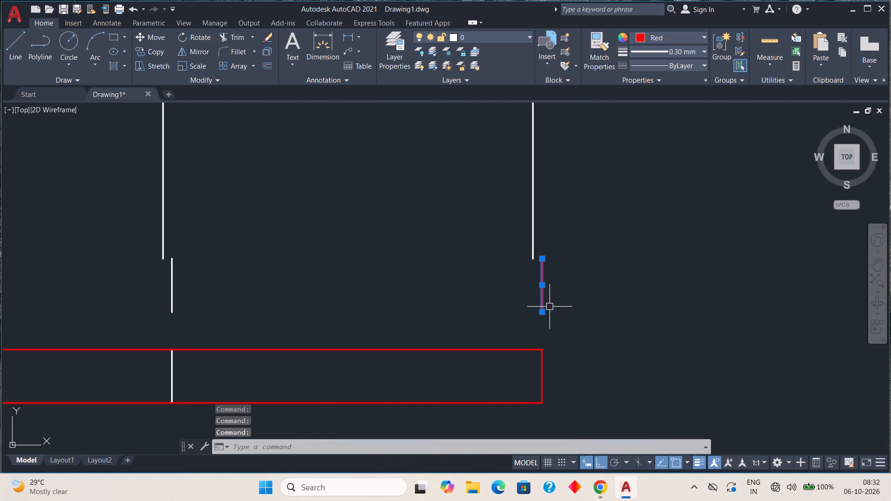
pyautogui.press('Delete')
pyautogui.scroll(-2, 492, 358)
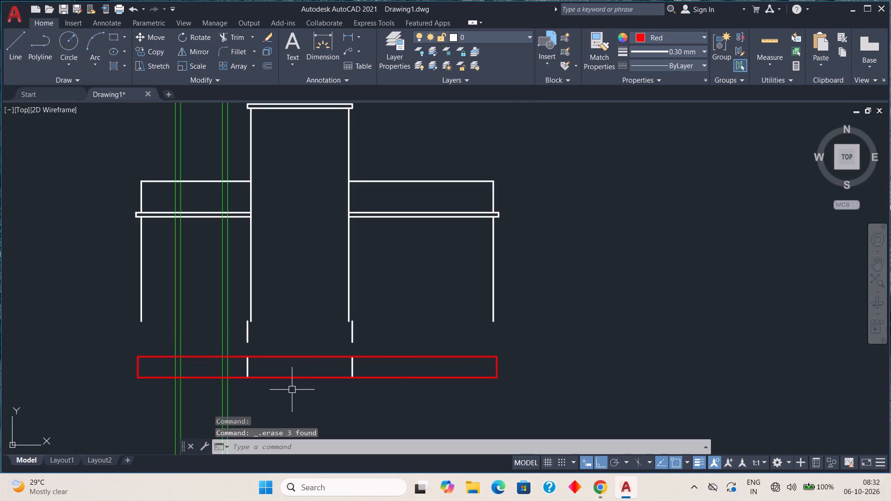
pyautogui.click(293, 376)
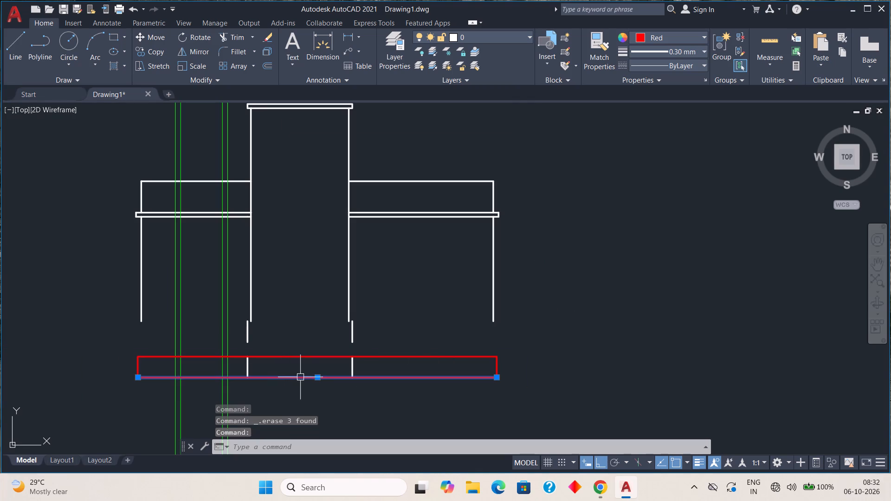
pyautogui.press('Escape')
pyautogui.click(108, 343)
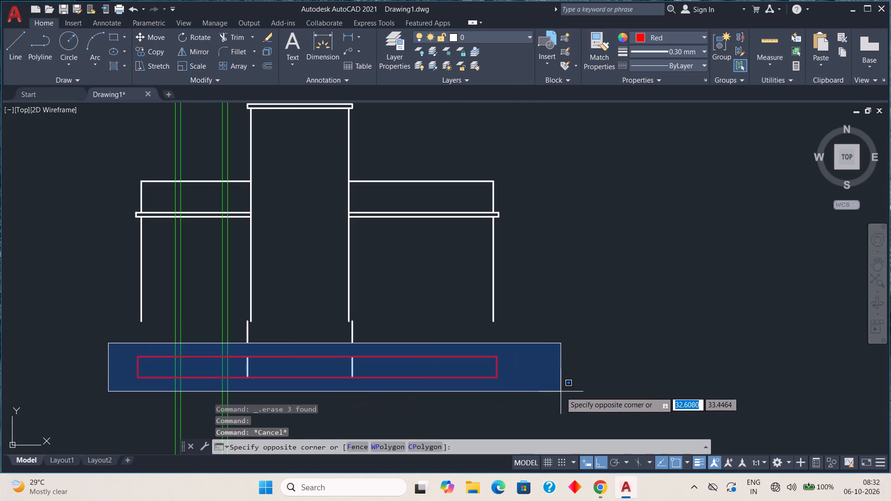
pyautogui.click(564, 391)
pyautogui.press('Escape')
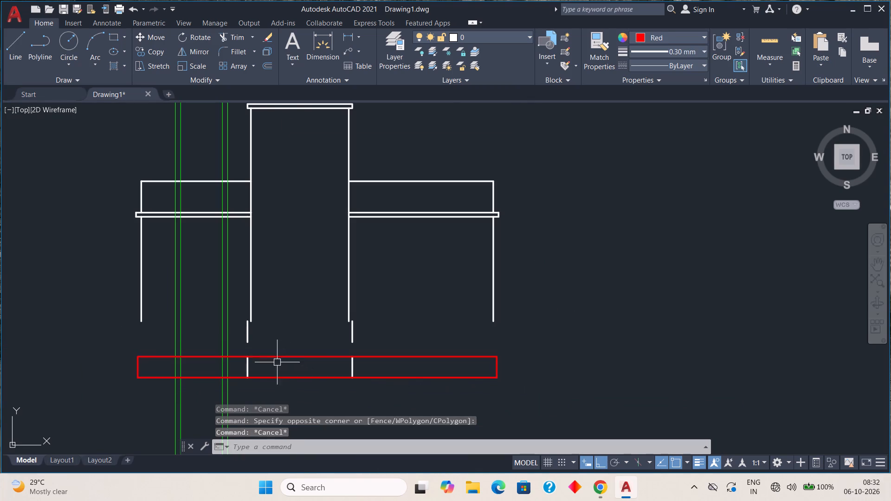
# Erase the two short vertical dividers left over from the original plinth, just below the central walls.
pyautogui.click(249, 342)
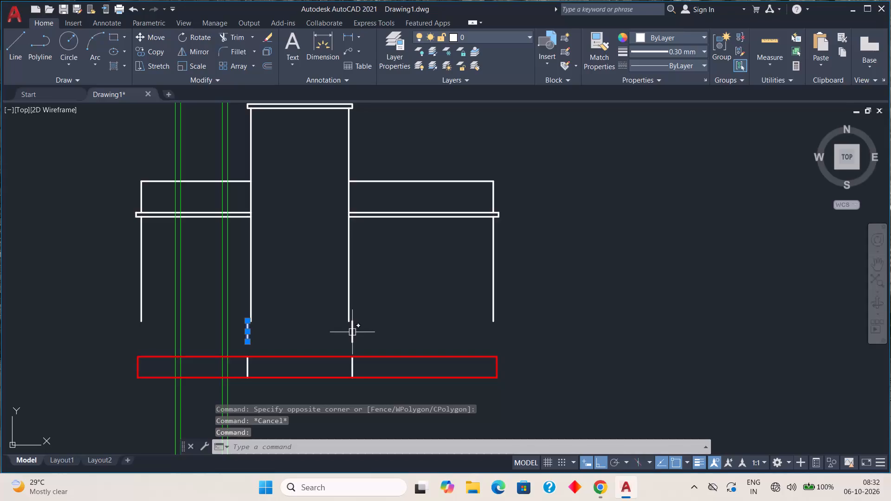
pyautogui.click(352, 332)
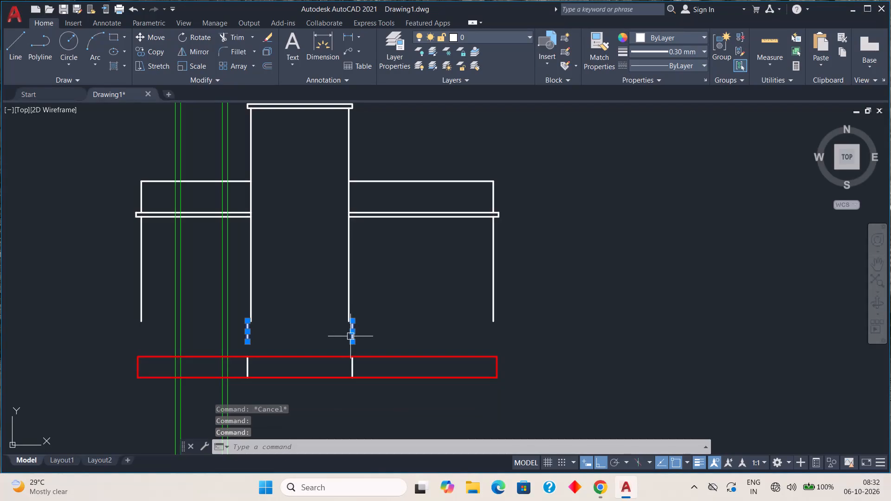
pyautogui.press('Delete')
# Move the copied plinth outline with its two dividers straight up about 1.01 units to meet the bases of the walls.
pyautogui.click(123, 346)
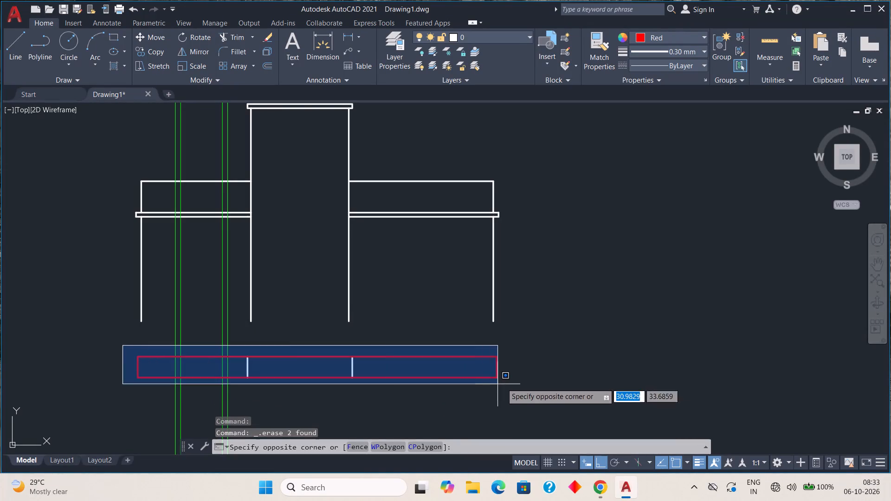
pyautogui.click(549, 386)
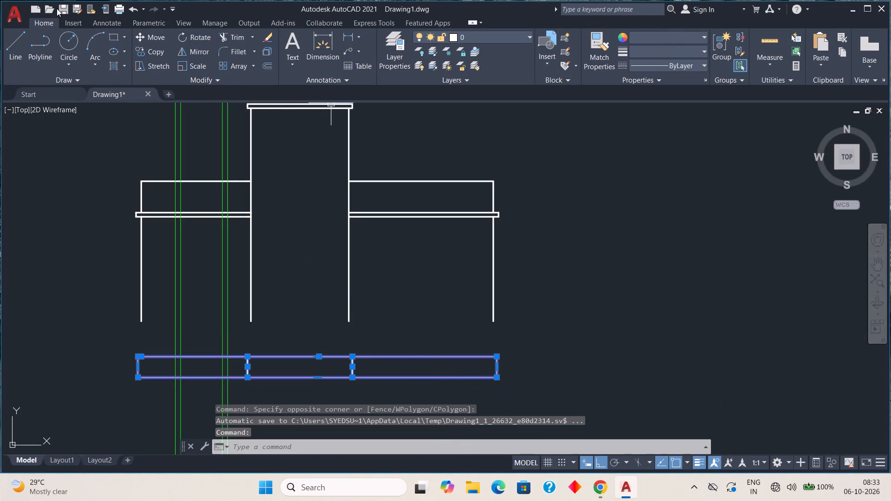
pyautogui.click(138, 33)
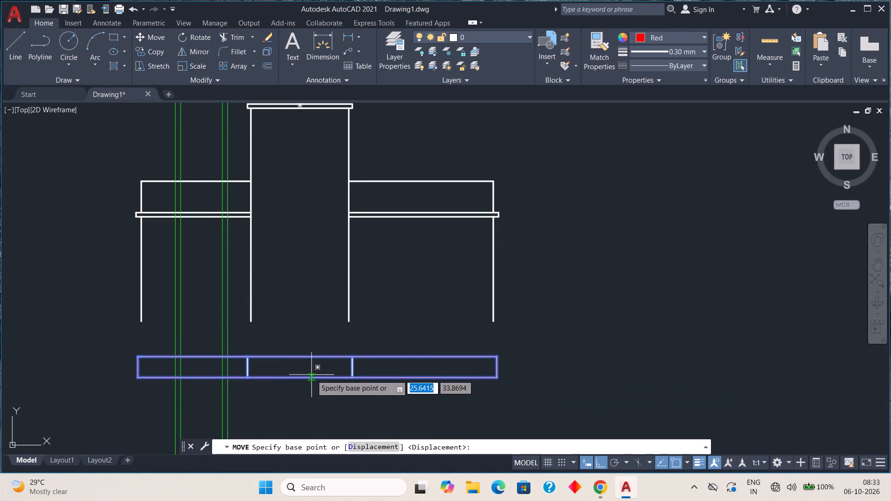
pyautogui.click(317, 370)
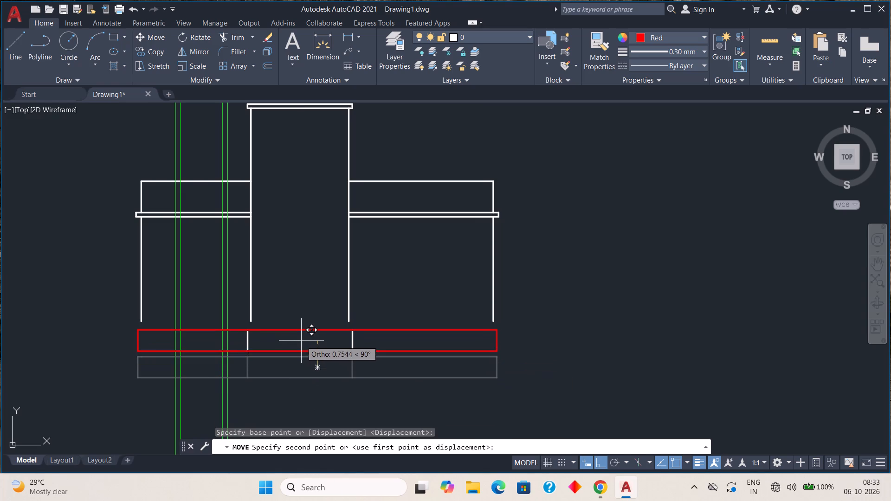
pyautogui.scroll(2, 303, 334)
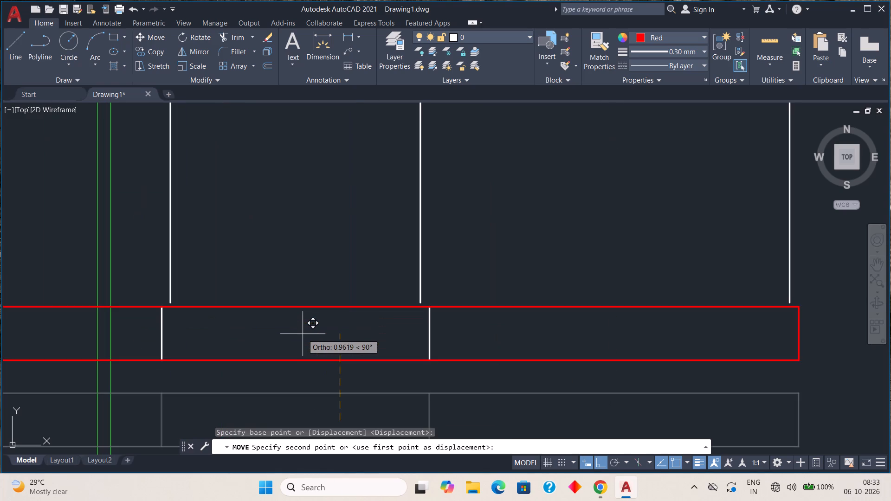
pyautogui.scroll(1, 303, 332)
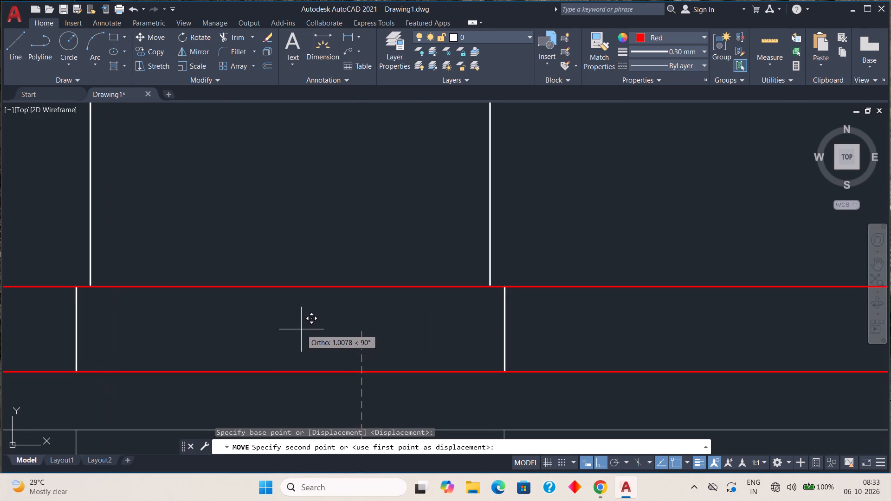
pyautogui.click(301, 329)
pyautogui.scroll(-3, 437, 387)
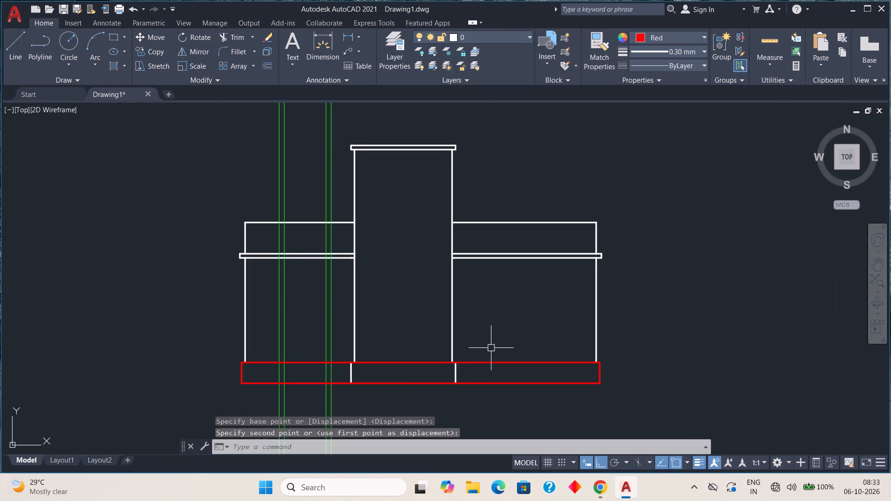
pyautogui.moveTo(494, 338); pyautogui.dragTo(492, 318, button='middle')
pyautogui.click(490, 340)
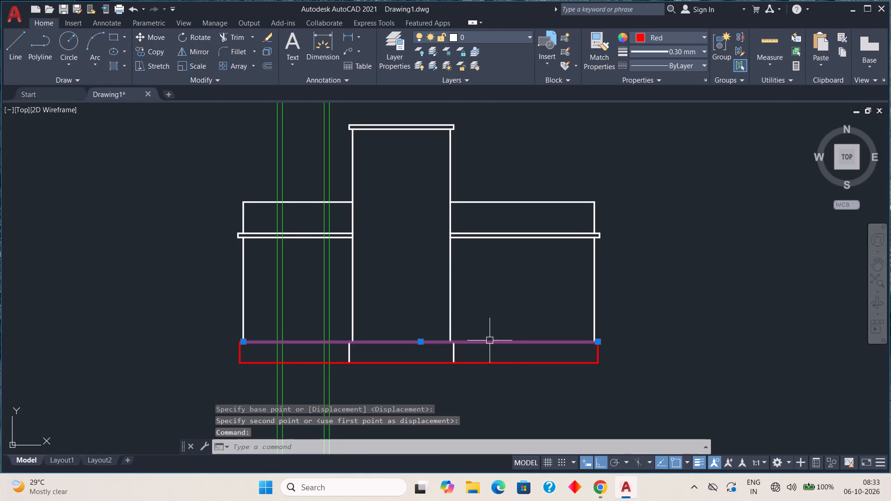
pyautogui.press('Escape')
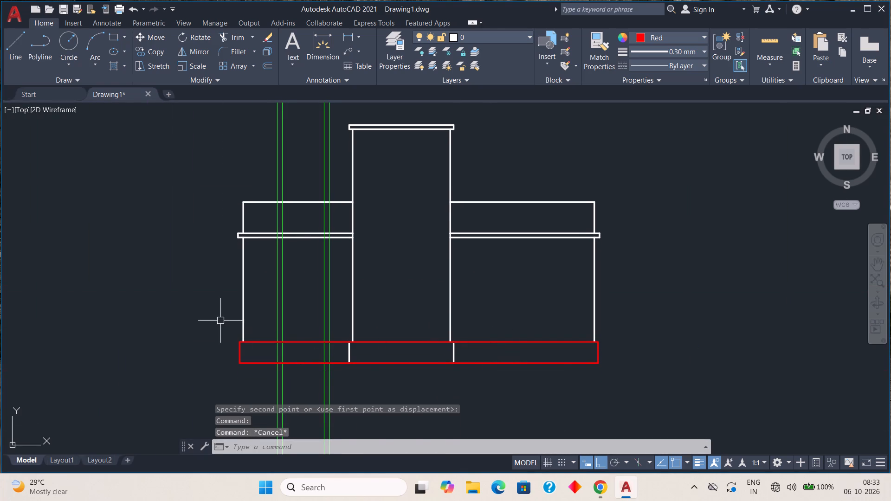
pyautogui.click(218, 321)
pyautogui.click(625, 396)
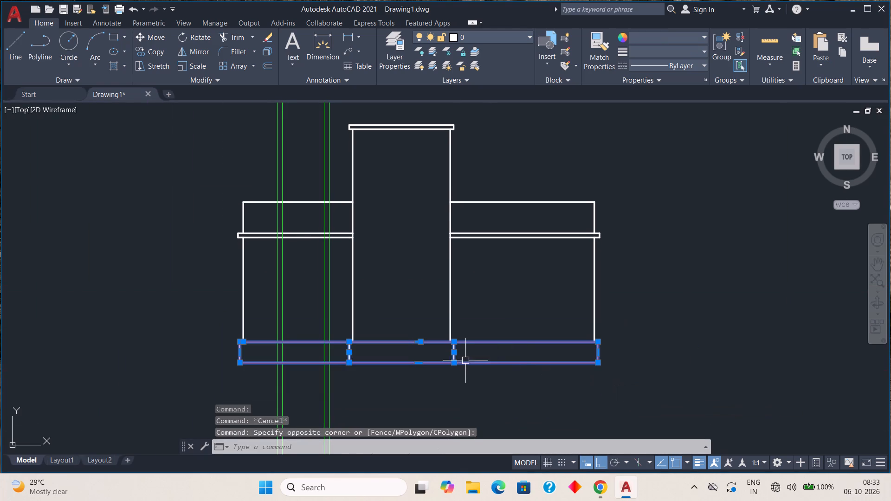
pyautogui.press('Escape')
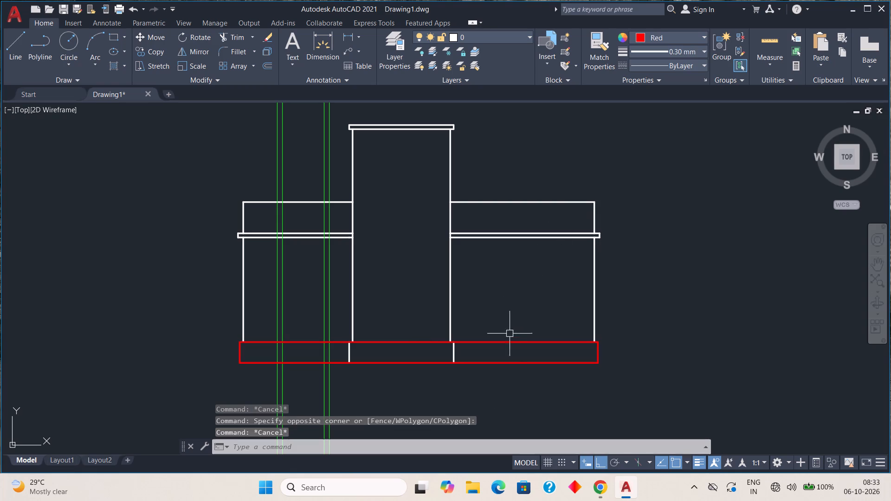
# Change the colour of the plinth's red outline, including the short upper-left segment, to ByLayer.
pyautogui.click(478, 365)
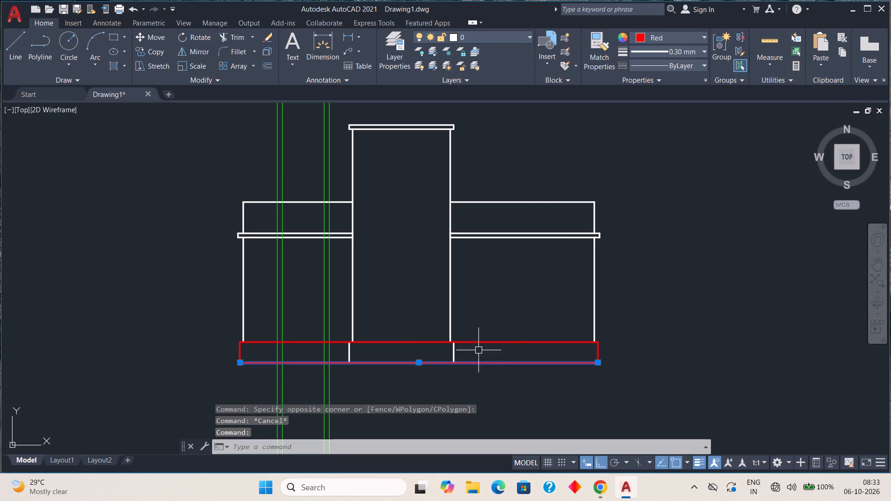
pyautogui.click(481, 342)
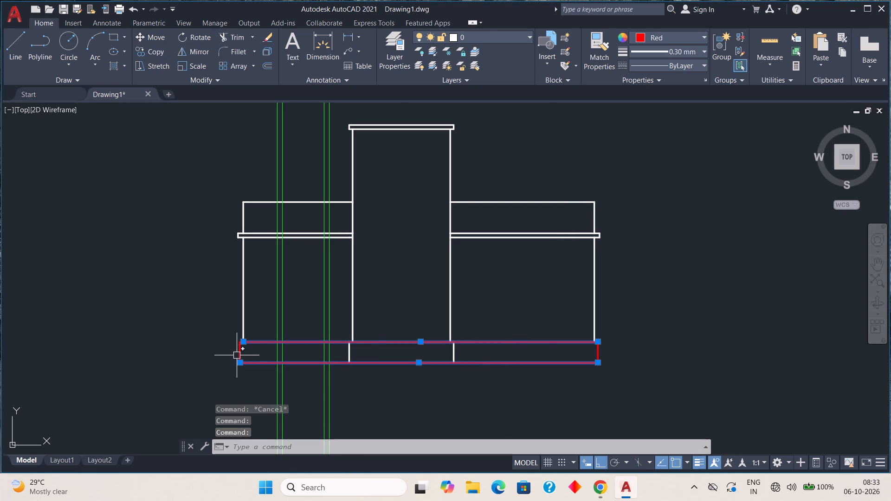
pyautogui.click(239, 354)
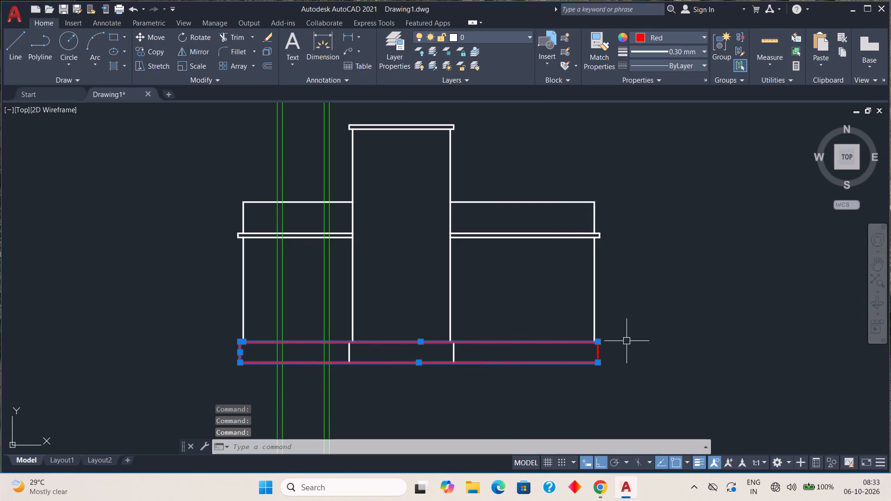
pyautogui.click(600, 351)
pyautogui.scroll(4, 252, 347)
pyautogui.scroll(3, 186, 365)
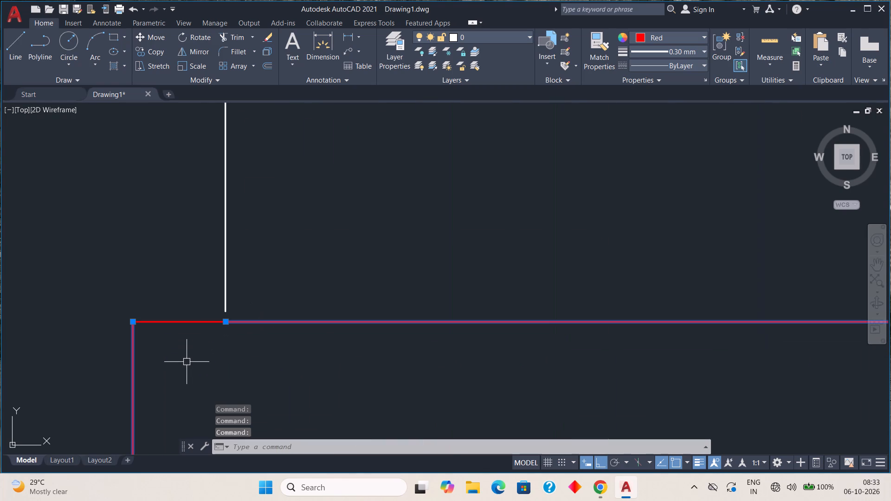
pyautogui.click(196, 321)
pyautogui.scroll(-2, 316, 311)
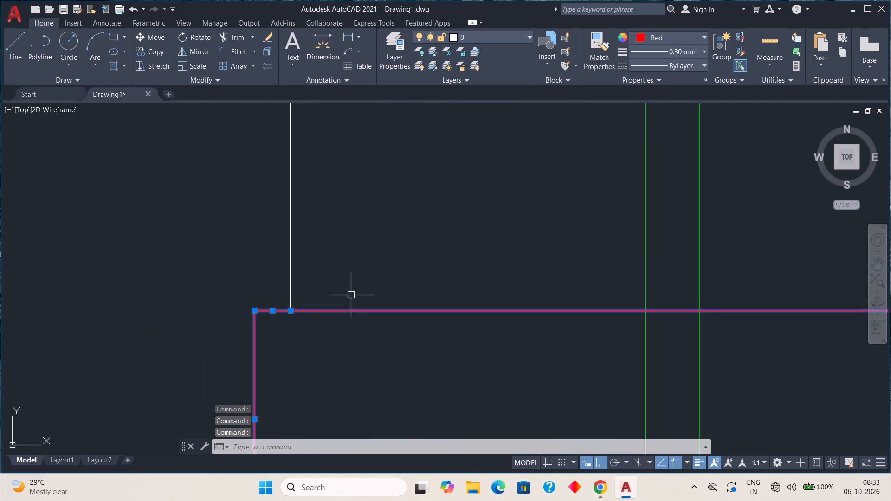
pyautogui.scroll(-1, 351, 295)
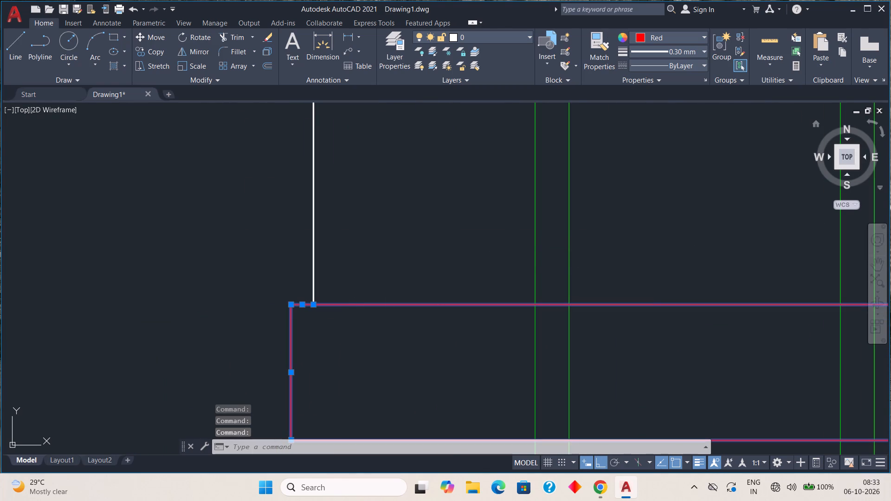
pyautogui.click(706, 36)
pyautogui.click(656, 51)
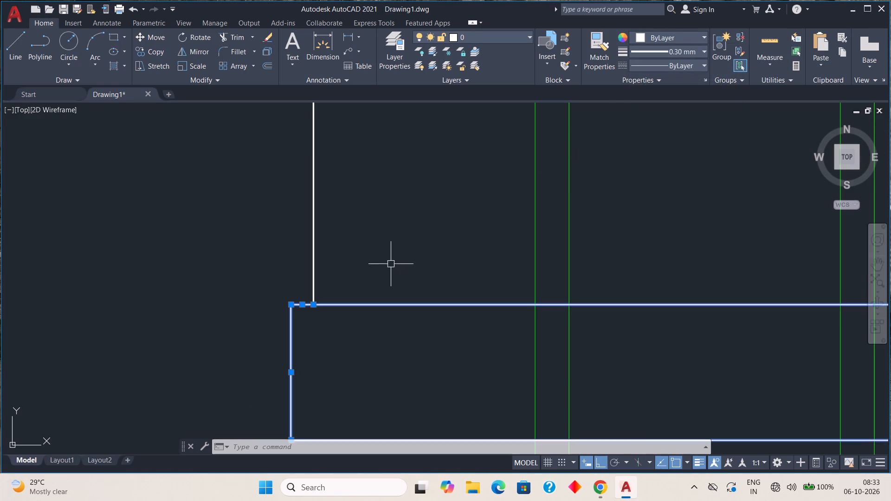
pyautogui.press('Escape')
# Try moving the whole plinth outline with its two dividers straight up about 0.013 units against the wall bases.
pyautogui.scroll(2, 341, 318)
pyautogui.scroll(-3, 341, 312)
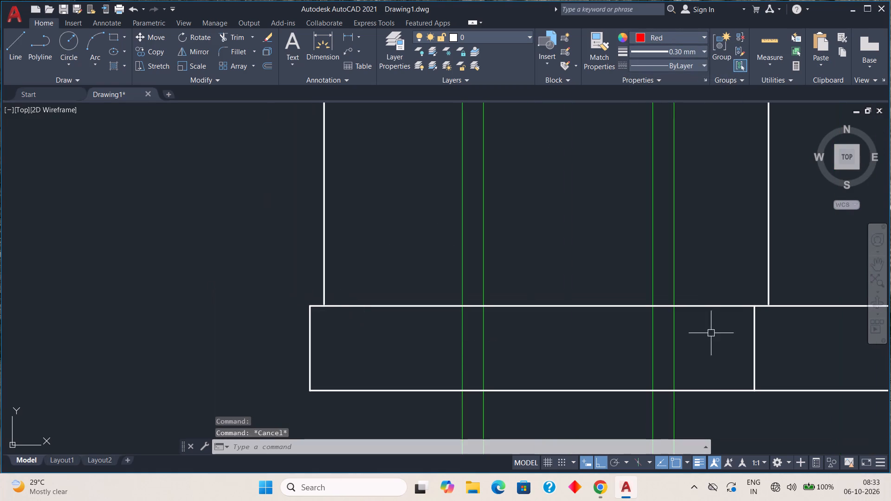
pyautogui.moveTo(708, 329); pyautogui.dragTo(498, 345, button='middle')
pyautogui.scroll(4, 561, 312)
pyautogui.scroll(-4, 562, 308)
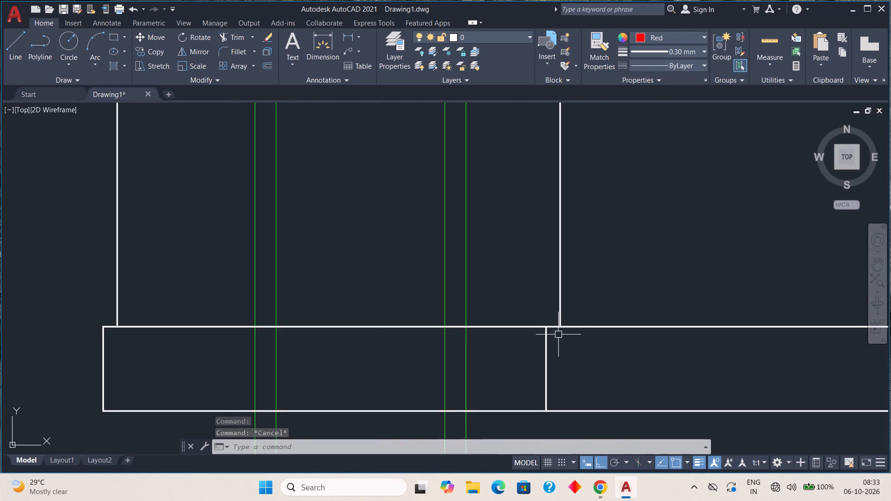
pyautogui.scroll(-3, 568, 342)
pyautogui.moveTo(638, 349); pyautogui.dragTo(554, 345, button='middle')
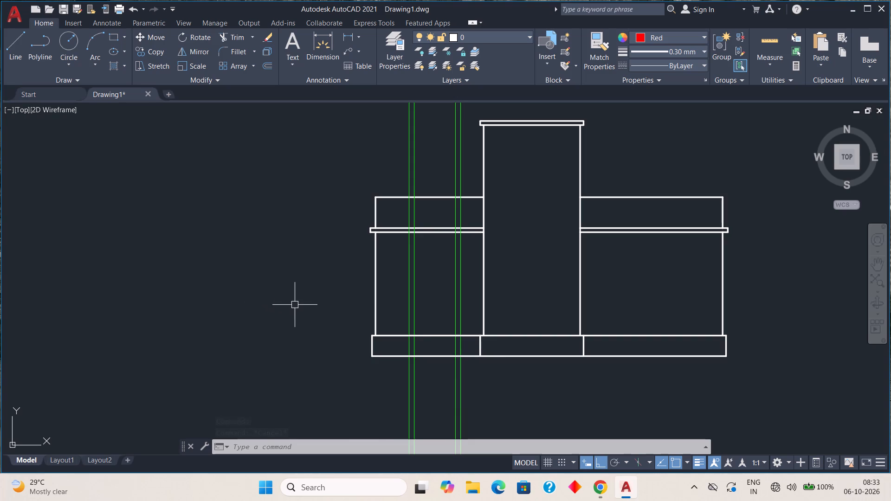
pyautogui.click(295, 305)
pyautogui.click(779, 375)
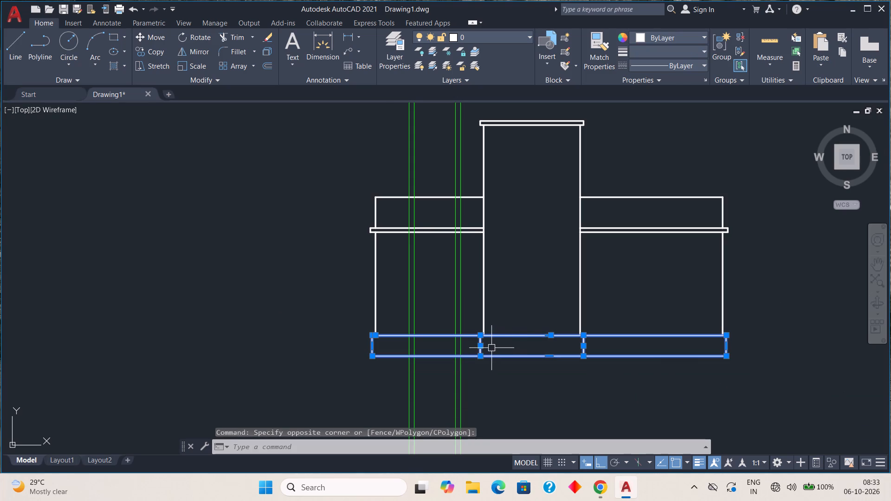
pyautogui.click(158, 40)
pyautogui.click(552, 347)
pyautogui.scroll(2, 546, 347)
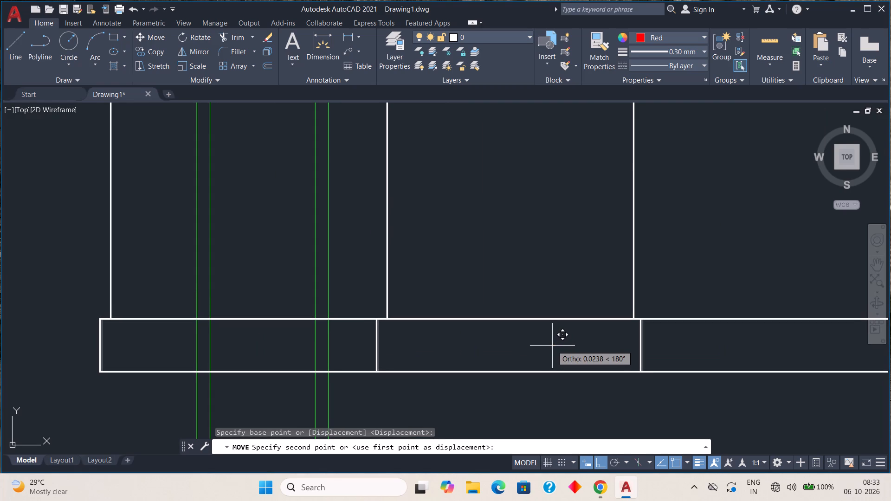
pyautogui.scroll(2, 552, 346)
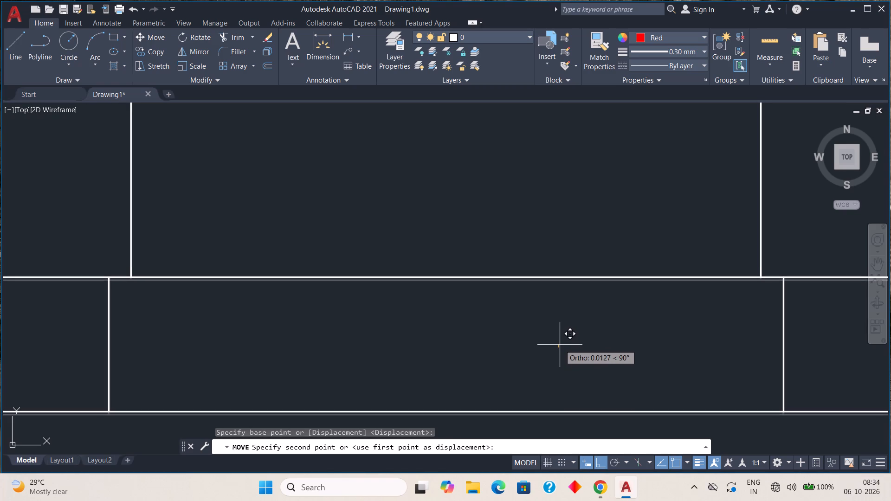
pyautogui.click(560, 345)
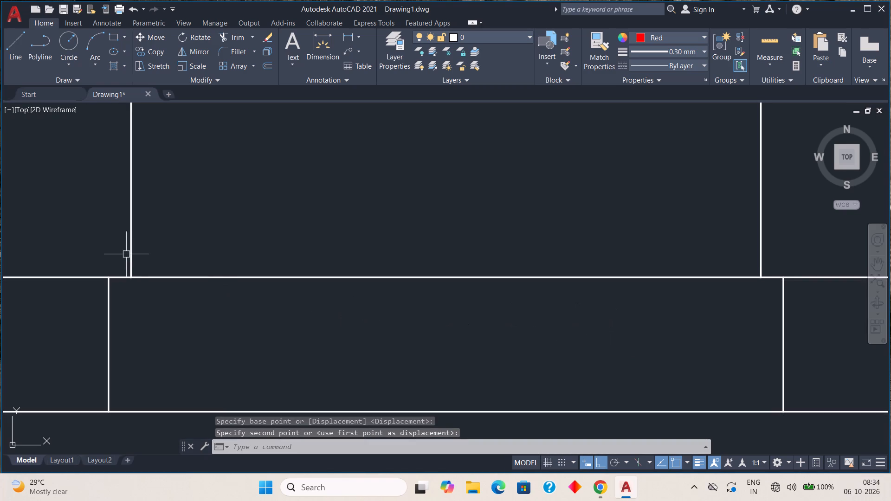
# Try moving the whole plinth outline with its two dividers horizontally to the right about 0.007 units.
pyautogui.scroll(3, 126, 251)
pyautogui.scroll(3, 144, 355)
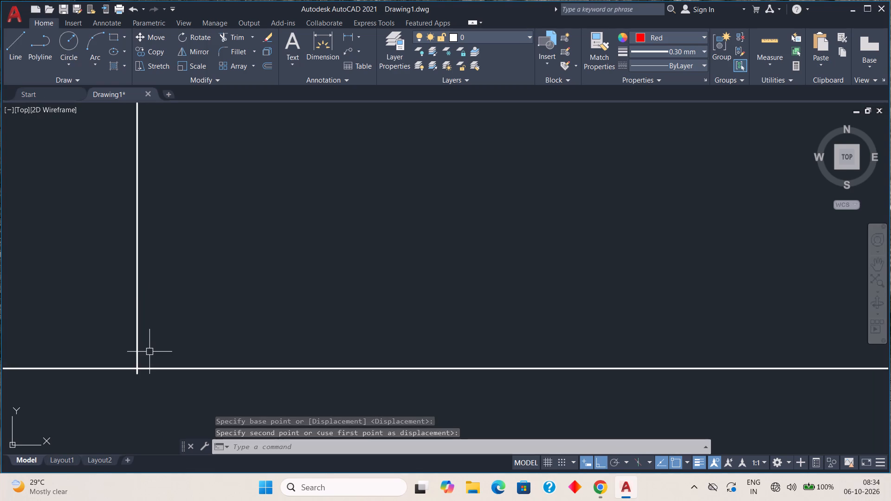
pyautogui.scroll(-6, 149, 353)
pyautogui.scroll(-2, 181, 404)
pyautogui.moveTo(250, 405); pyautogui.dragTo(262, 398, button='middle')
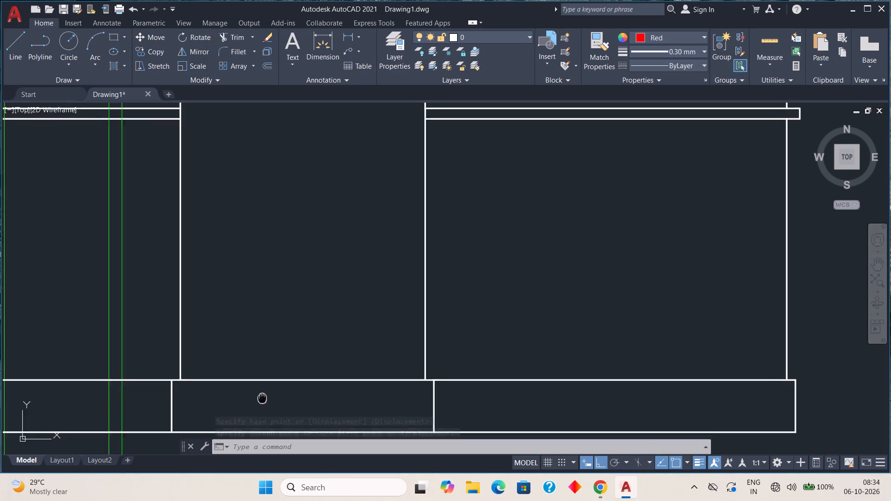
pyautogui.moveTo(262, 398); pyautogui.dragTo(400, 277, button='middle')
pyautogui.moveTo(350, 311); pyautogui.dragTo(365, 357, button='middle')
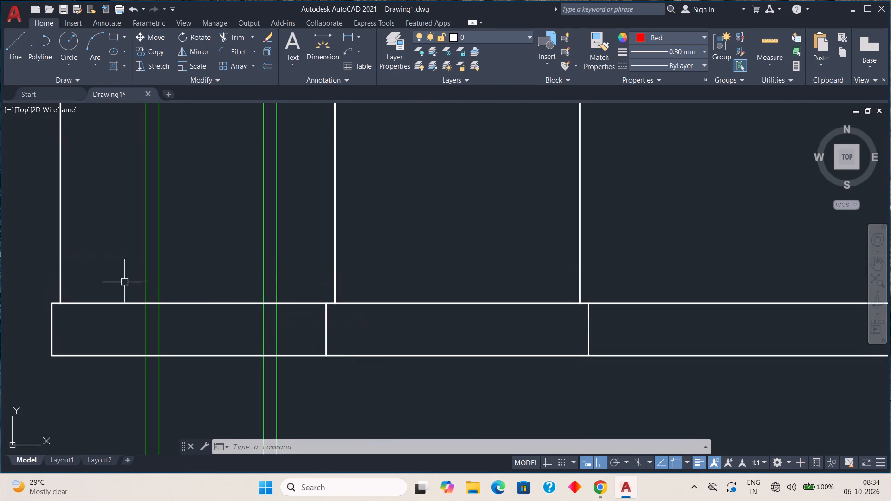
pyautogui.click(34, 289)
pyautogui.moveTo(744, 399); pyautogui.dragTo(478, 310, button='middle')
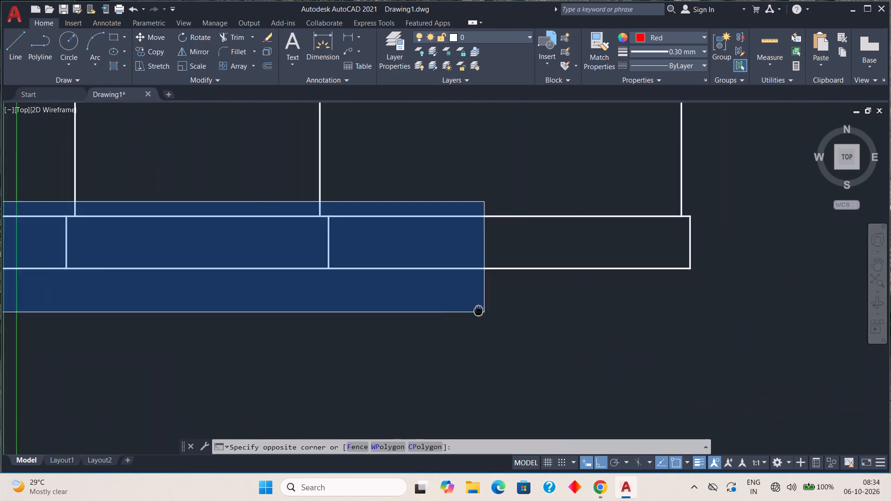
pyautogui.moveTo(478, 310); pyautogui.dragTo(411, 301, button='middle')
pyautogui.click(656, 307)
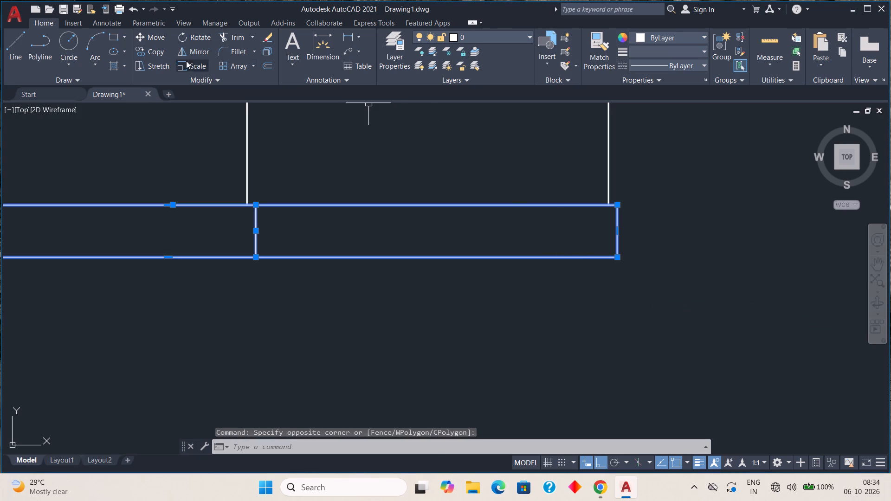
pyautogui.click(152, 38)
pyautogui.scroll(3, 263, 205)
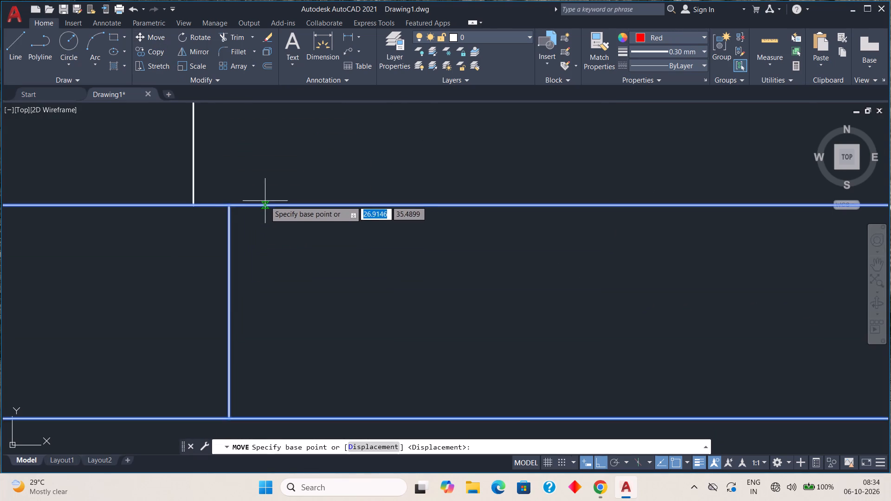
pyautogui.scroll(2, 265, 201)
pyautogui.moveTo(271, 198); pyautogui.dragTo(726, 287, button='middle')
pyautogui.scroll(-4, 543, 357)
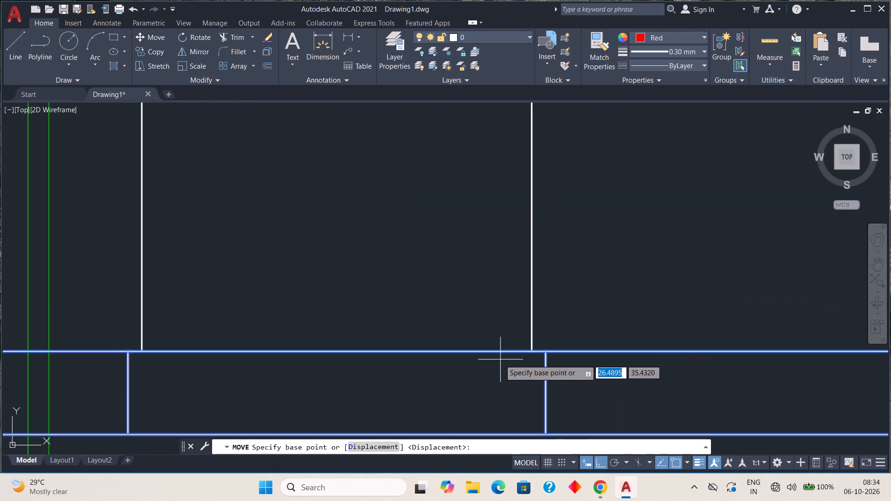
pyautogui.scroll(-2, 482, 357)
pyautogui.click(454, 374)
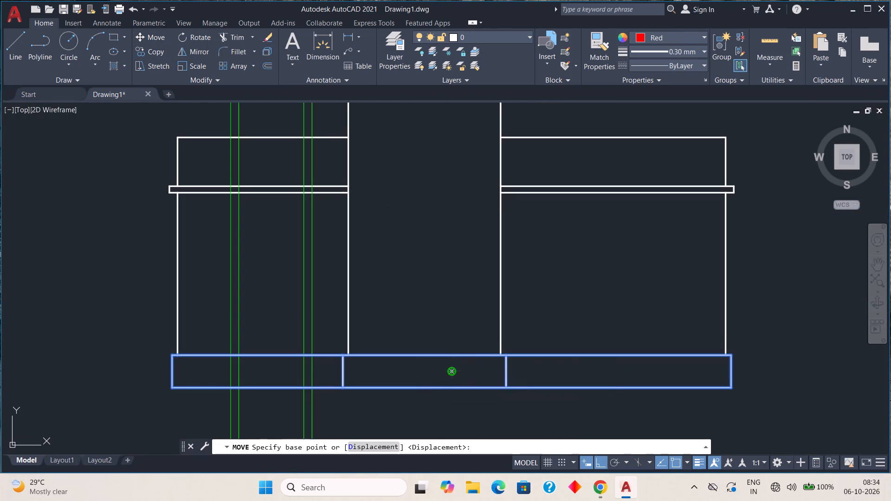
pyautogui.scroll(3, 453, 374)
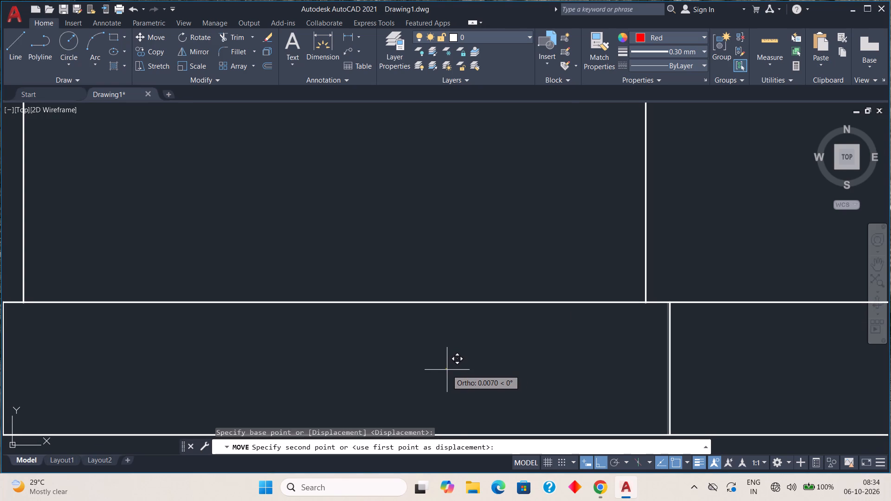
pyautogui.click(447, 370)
# Examine closely how the wall bases meet the plinth's top line.
pyautogui.scroll(2, 652, 305)
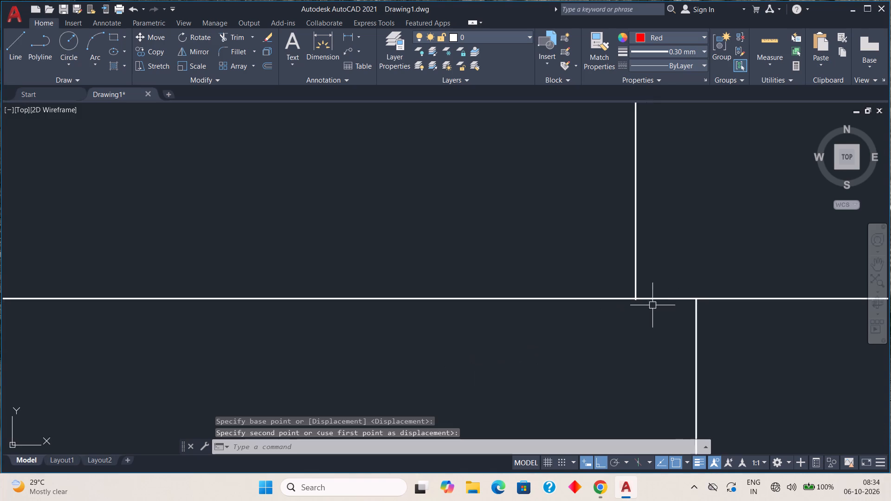
pyautogui.scroll(3, 652, 305)
pyautogui.scroll(-8, 653, 305)
pyautogui.press('Escape')
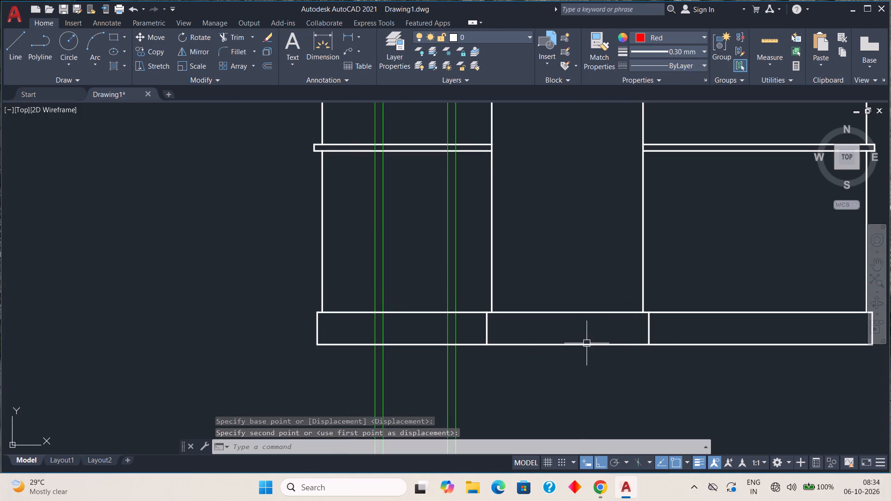
pyautogui.scroll(6, 326, 306)
pyautogui.scroll(-1, 427, 357)
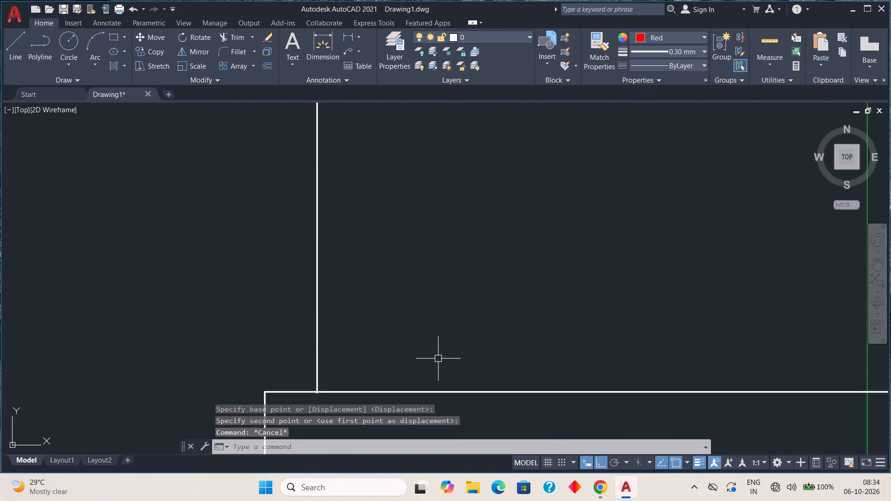
pyautogui.moveTo(448, 345); pyautogui.dragTo(479, 169, button='middle')
pyautogui.scroll(4, 368, 211)
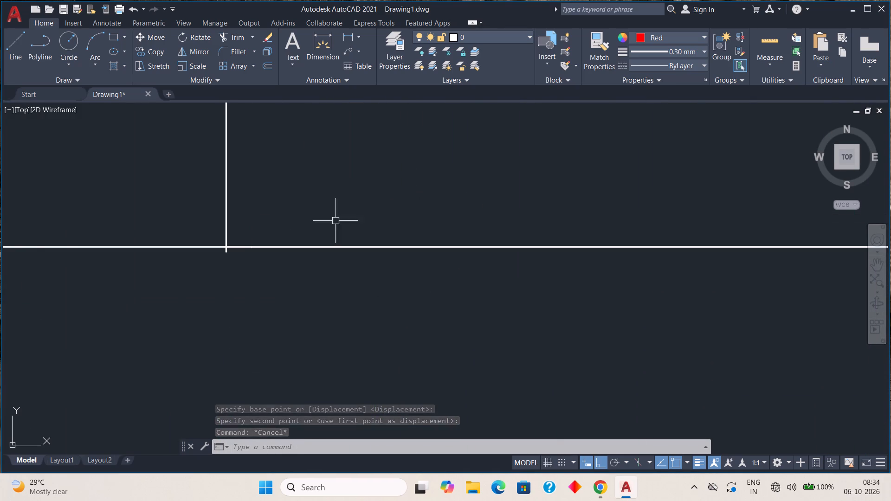
pyautogui.scroll(-1, 293, 232)
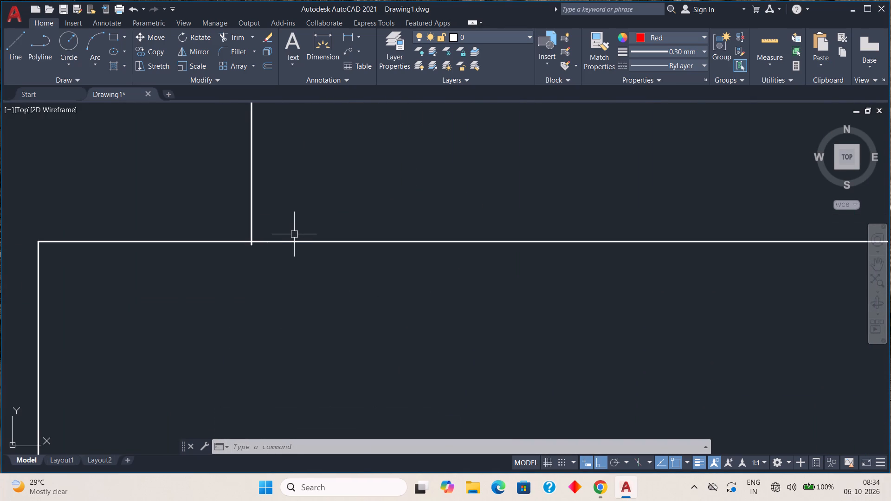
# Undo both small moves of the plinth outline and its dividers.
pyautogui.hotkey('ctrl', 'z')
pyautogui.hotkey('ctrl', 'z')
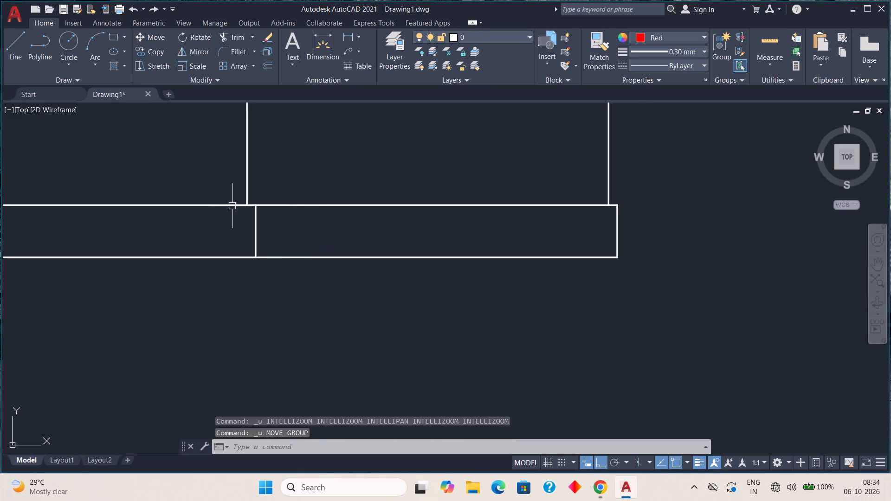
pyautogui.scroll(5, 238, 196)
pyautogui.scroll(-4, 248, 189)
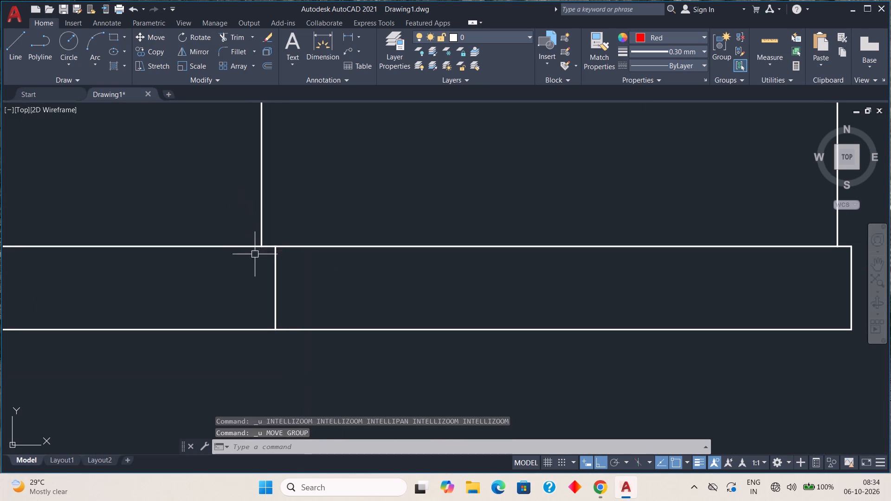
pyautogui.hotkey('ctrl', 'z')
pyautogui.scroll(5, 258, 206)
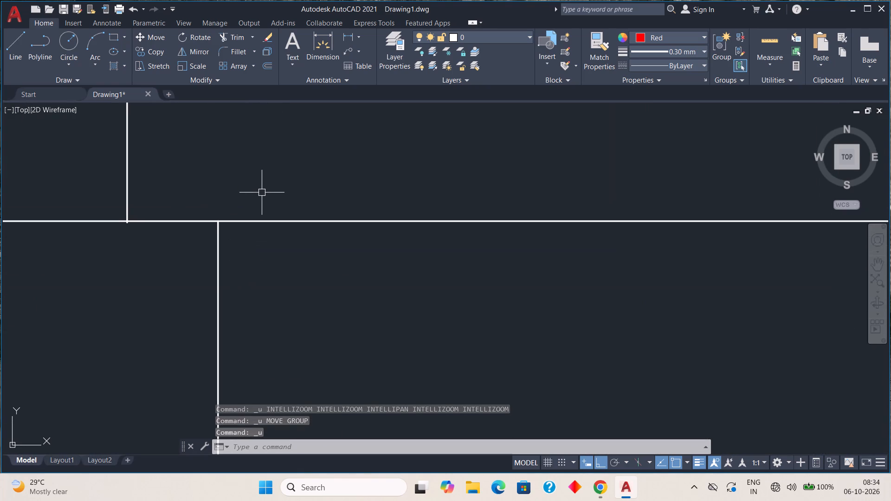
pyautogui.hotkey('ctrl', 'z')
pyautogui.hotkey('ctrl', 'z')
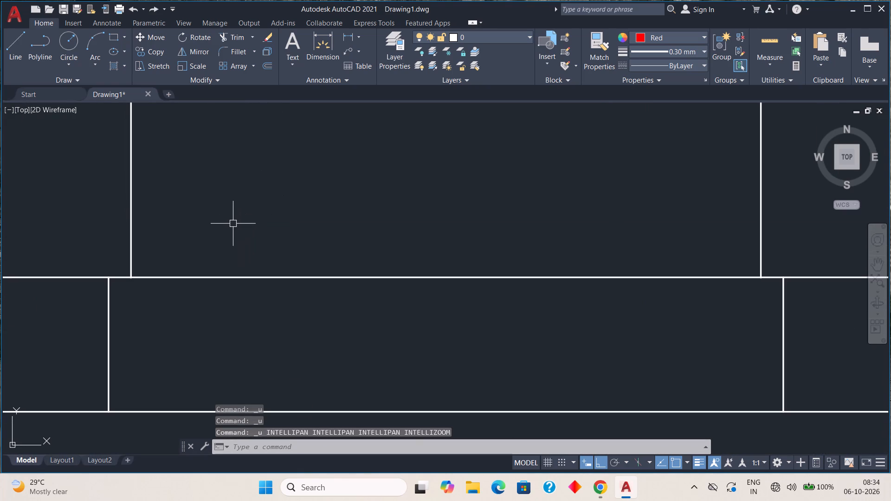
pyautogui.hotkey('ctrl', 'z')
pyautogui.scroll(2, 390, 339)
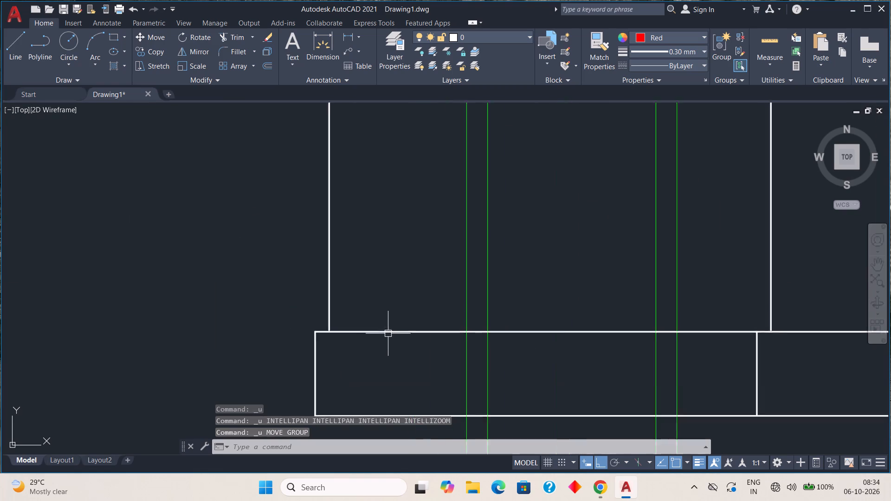
# Extend the left outer wall line down to the plinth's top line, using the whole plinth as boundary edges.
pyautogui.scroll(3, 388, 333)
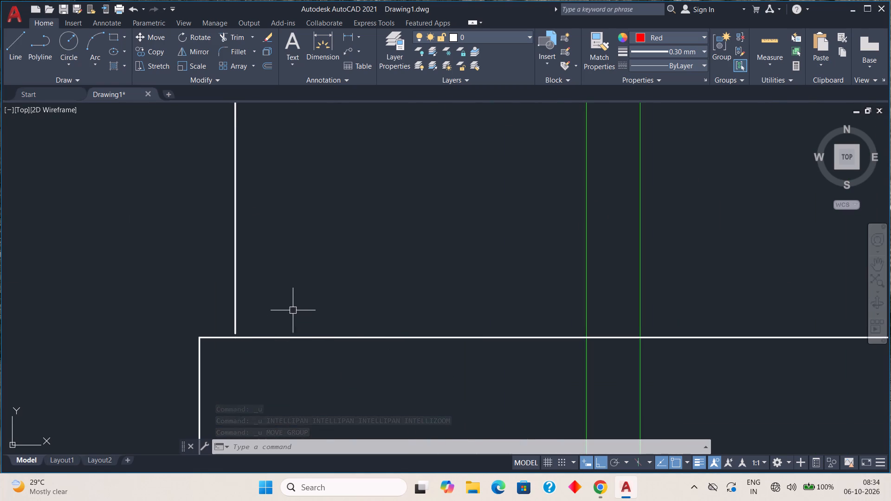
pyautogui.scroll(-5, 293, 310)
pyautogui.moveTo(315, 306); pyautogui.dragTo(300, 230, button='middle')
pyautogui.click(225, 221)
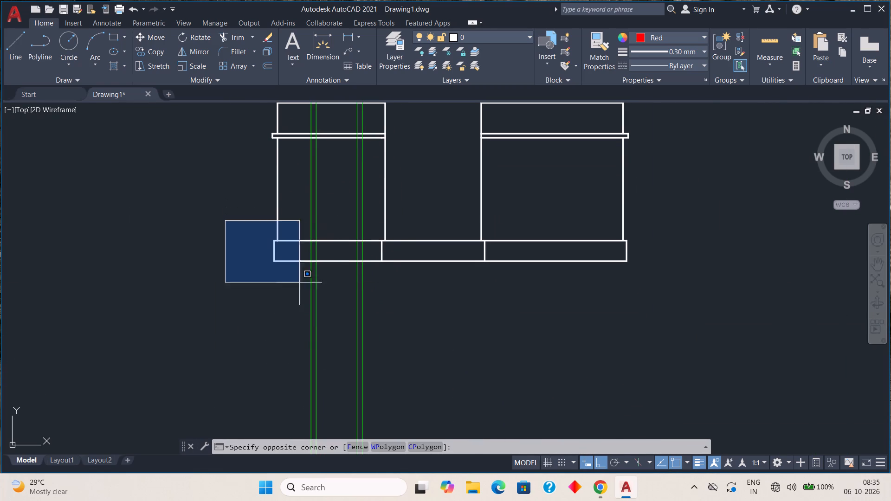
pyautogui.click(688, 315)
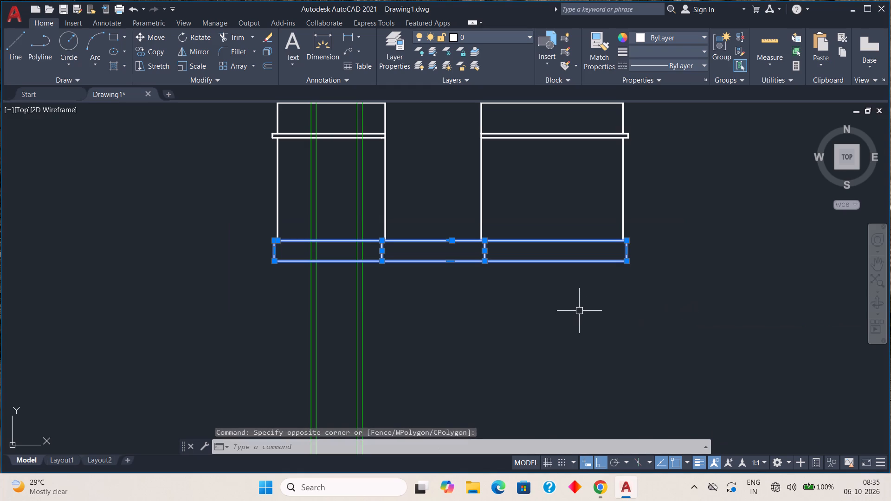
pyautogui.write('EX')
pyautogui.press('space')
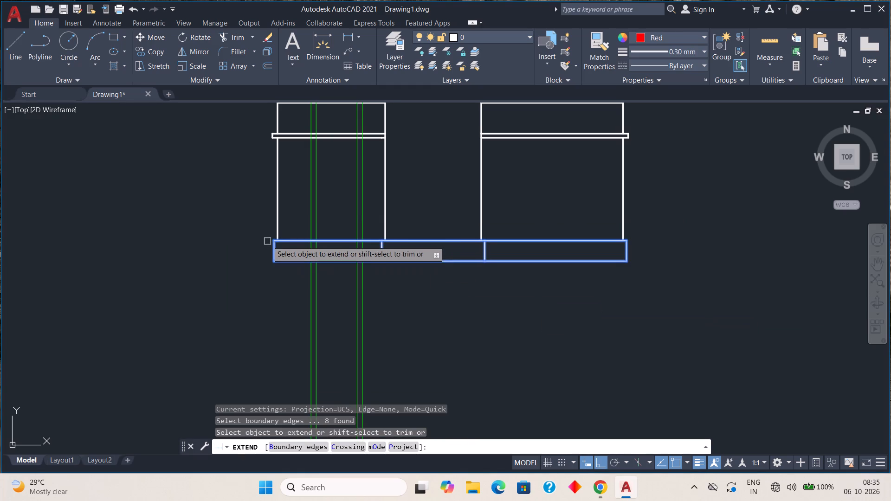
pyautogui.scroll(3, 274, 231)
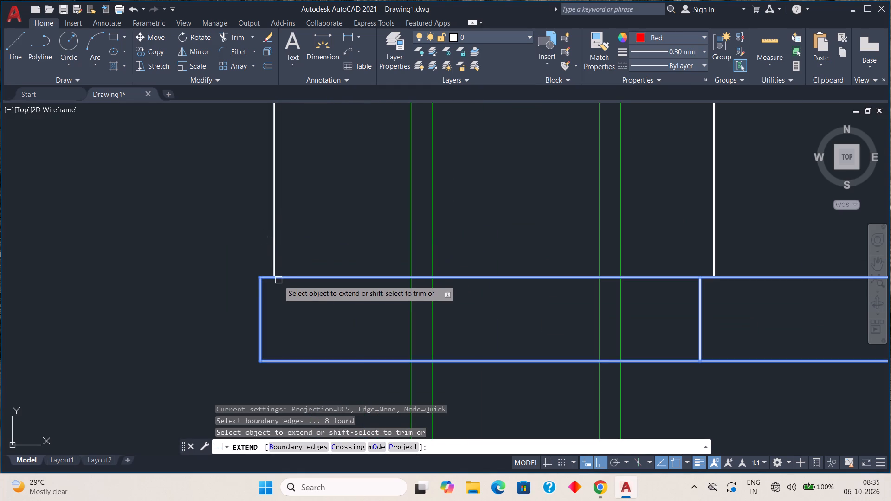
pyautogui.click(281, 278)
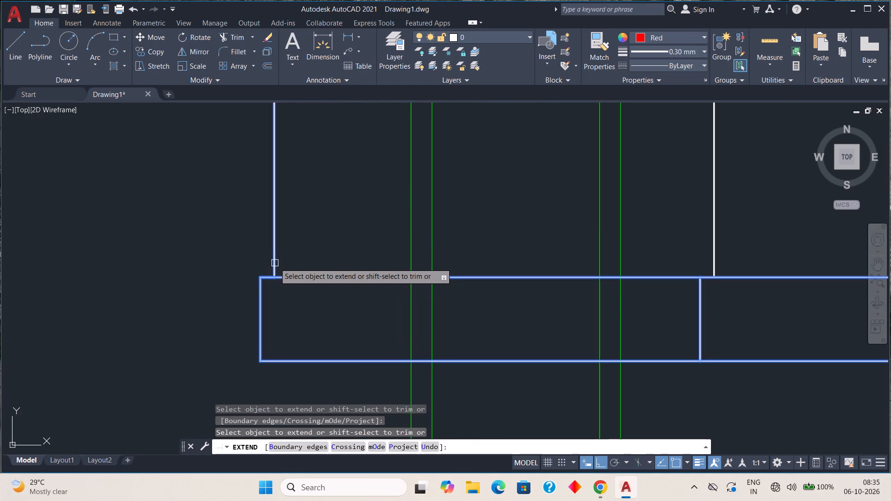
pyautogui.click(275, 263)
pyautogui.scroll(4, 272, 270)
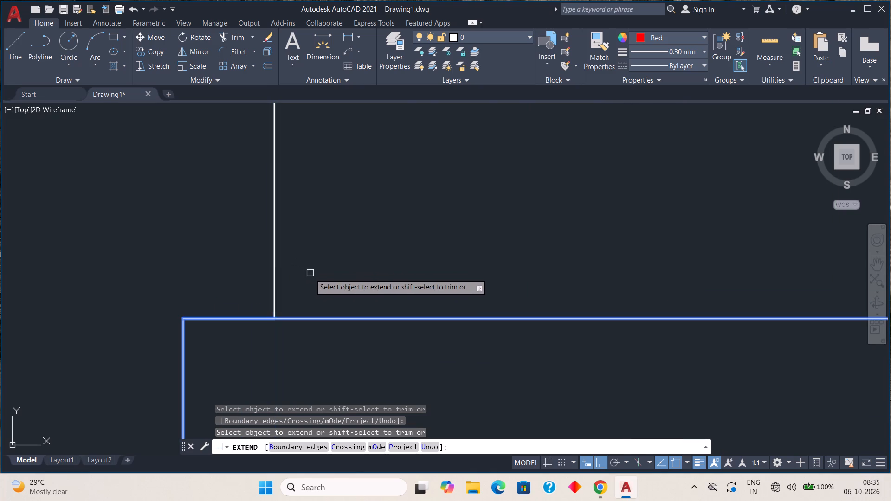
# Extend the central block's left wall line down to the plinth's top line.
pyautogui.scroll(-3, 547, 260)
pyautogui.moveTo(665, 253); pyautogui.dragTo(282, 232, button='middle')
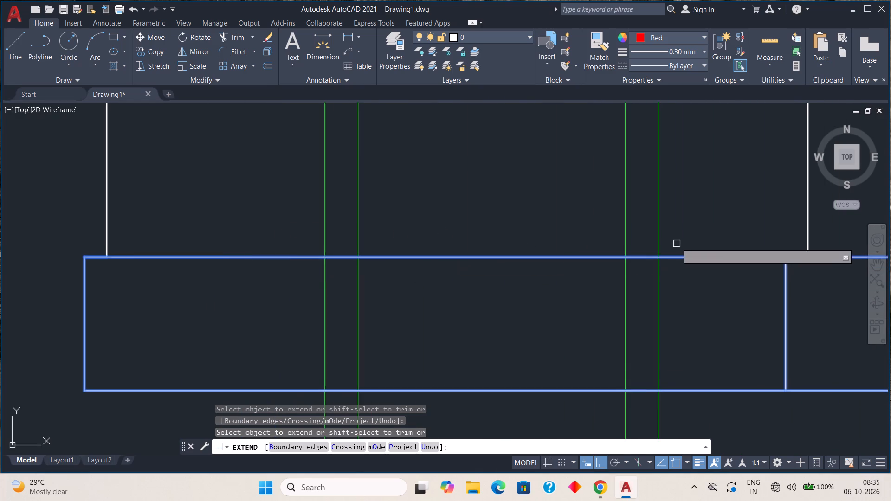
pyautogui.moveTo(599, 230); pyautogui.dragTo(360, 235, button='middle')
pyautogui.scroll(3, 598, 244)
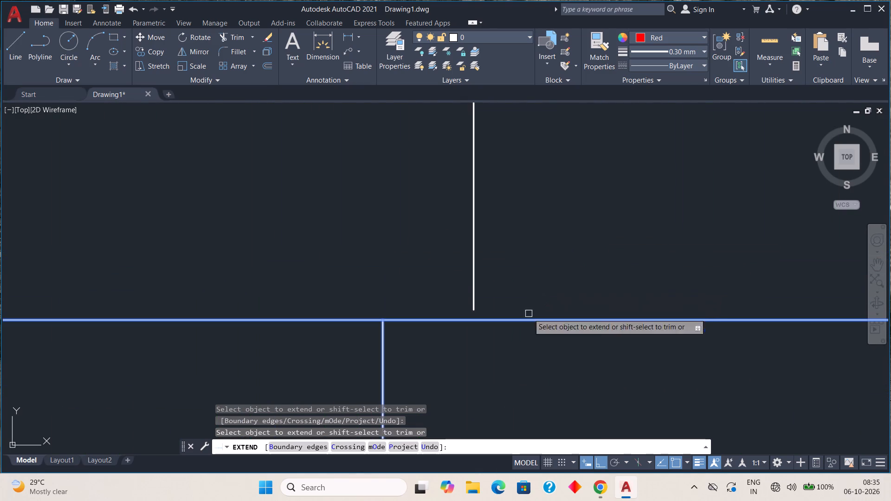
pyautogui.click(521, 319)
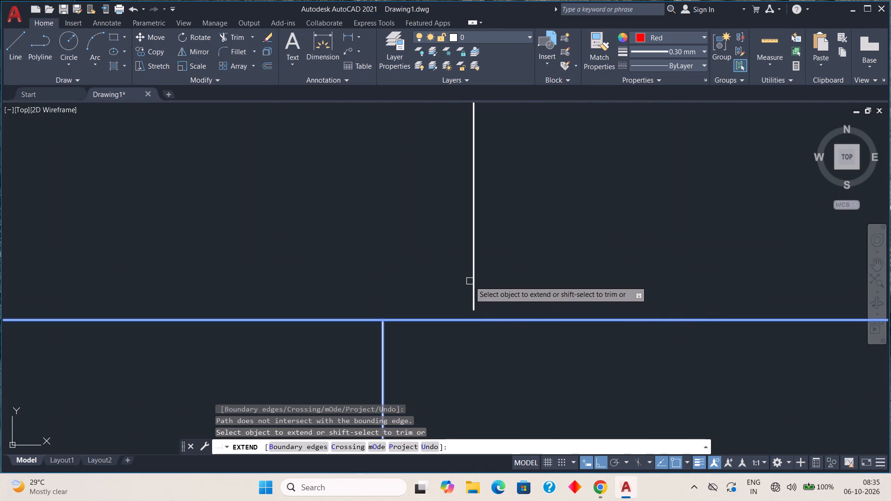
pyautogui.click(474, 276)
# Extend the central block's right wall line down to the plinth's top line.
pyautogui.scroll(-2, 590, 283)
pyautogui.moveTo(665, 258); pyautogui.dragTo(615, 260, button='middle')
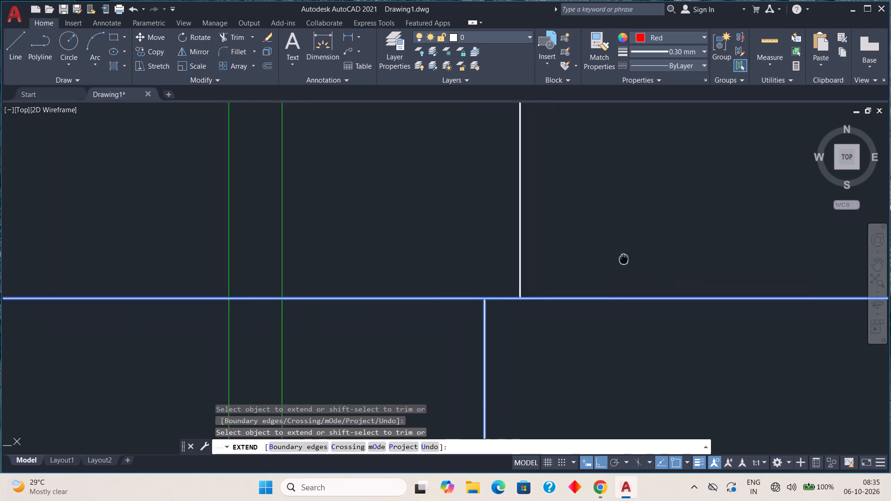
pyautogui.moveTo(615, 260); pyautogui.dragTo(302, 240, button='middle')
pyautogui.scroll(-1, 703, 247)
pyautogui.moveTo(668, 235); pyautogui.dragTo(306, 222, button='middle')
pyautogui.moveTo(612, 202); pyautogui.dragTo(467, 218, button='middle')
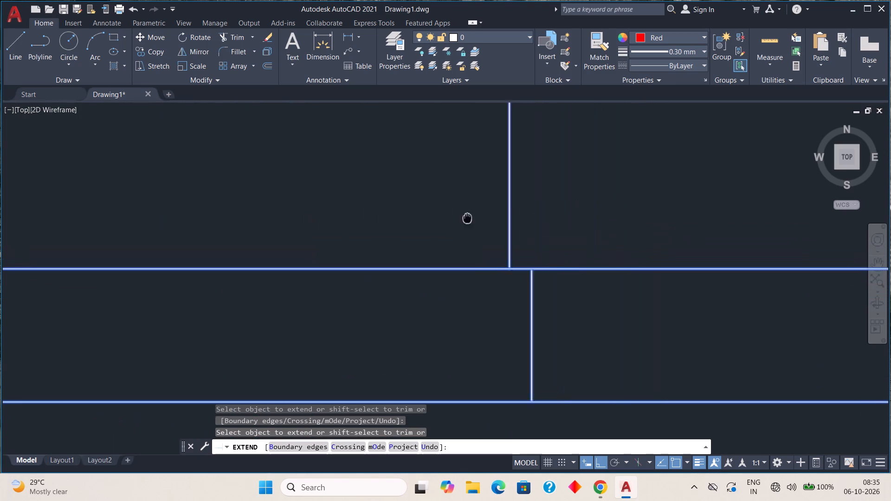
pyautogui.moveTo(467, 218); pyautogui.dragTo(440, 224, button='middle')
pyautogui.scroll(4, 494, 273)
pyautogui.click(365, 304)
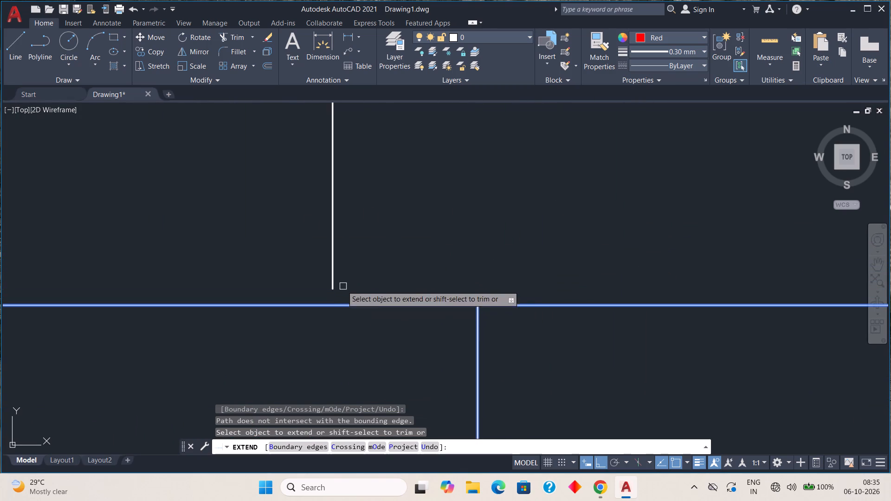
pyautogui.click(333, 270)
# Extend the right outer wall line down to the plinth's top line and finish the Extend command.
pyautogui.scroll(-4, 556, 270)
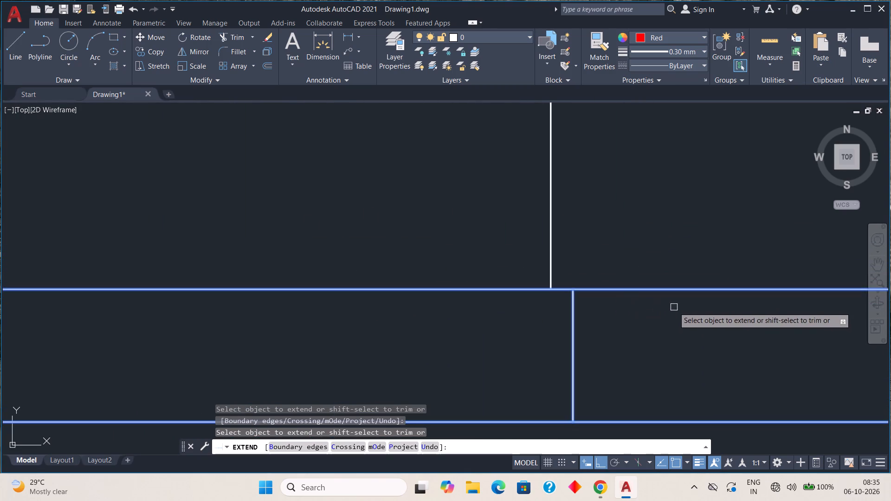
pyautogui.moveTo(671, 305); pyautogui.dragTo(339, 278, button='middle')
pyautogui.scroll(-2, 329, 285)
pyautogui.moveTo(488, 279); pyautogui.dragTo(242, 280, button='middle')
pyautogui.scroll(5, 445, 276)
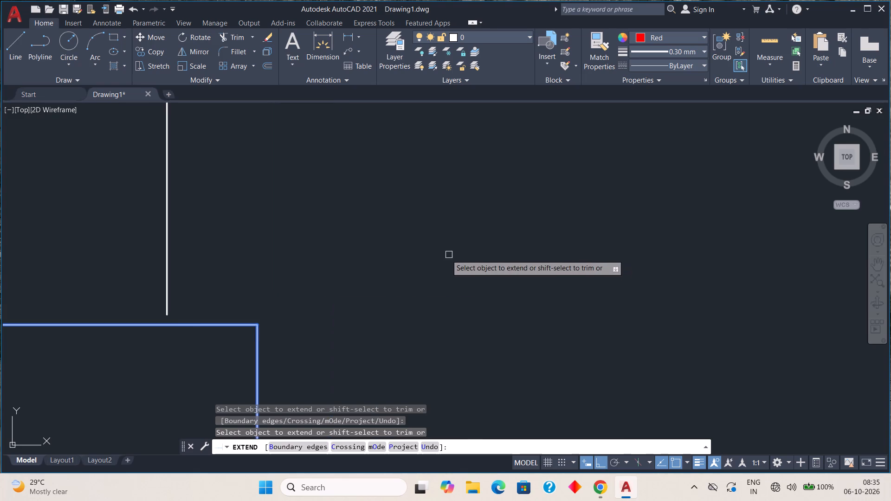
pyautogui.click(196, 323)
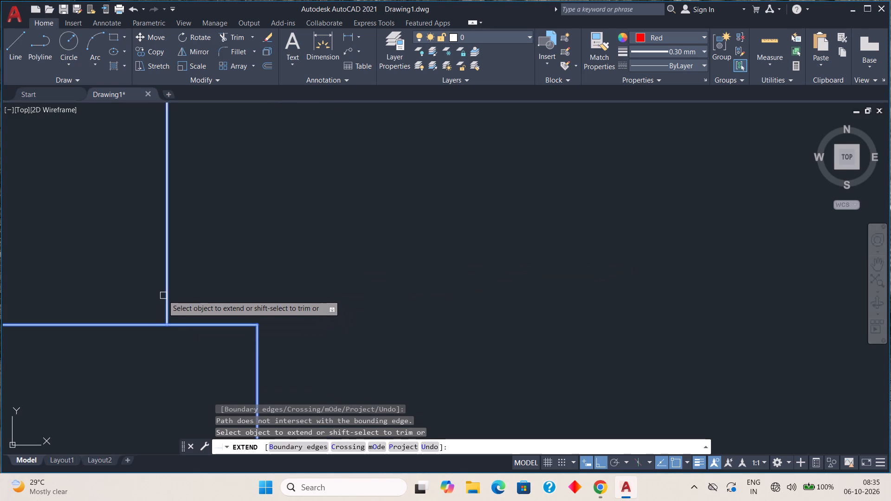
pyautogui.click(167, 295)
pyautogui.scroll(-4, 406, 262)
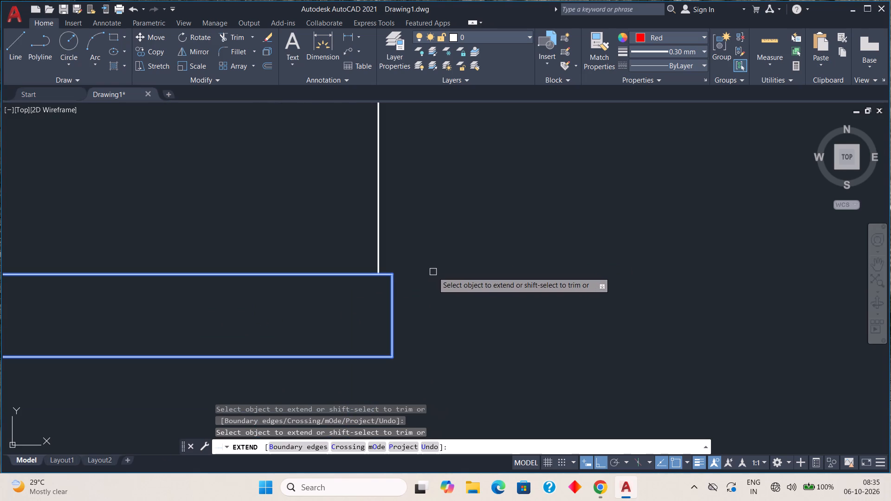
pyautogui.press('Escape')
pyautogui.press('Escape')
pyautogui.press('Escape')
pyautogui.press('Escape')
pyautogui.press('Escape')
pyautogui.press('Escape')
pyautogui.press('Escape')
pyautogui.press('Escape')
pyautogui.press('Escape')
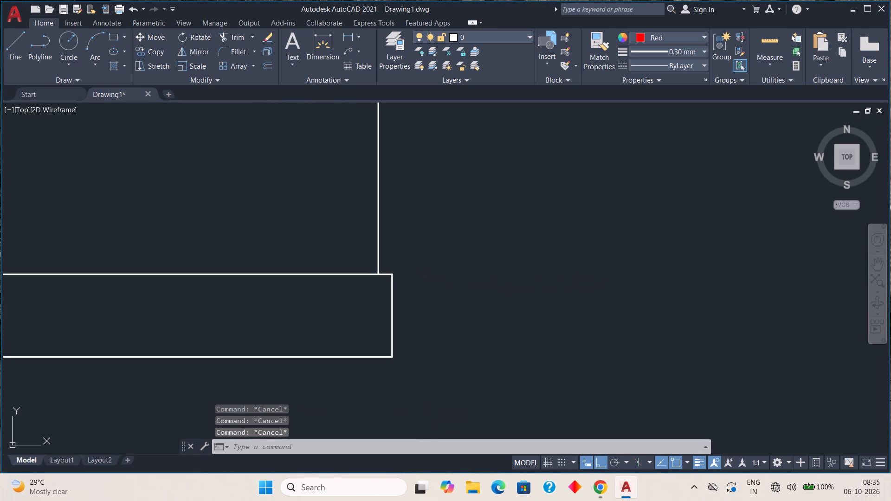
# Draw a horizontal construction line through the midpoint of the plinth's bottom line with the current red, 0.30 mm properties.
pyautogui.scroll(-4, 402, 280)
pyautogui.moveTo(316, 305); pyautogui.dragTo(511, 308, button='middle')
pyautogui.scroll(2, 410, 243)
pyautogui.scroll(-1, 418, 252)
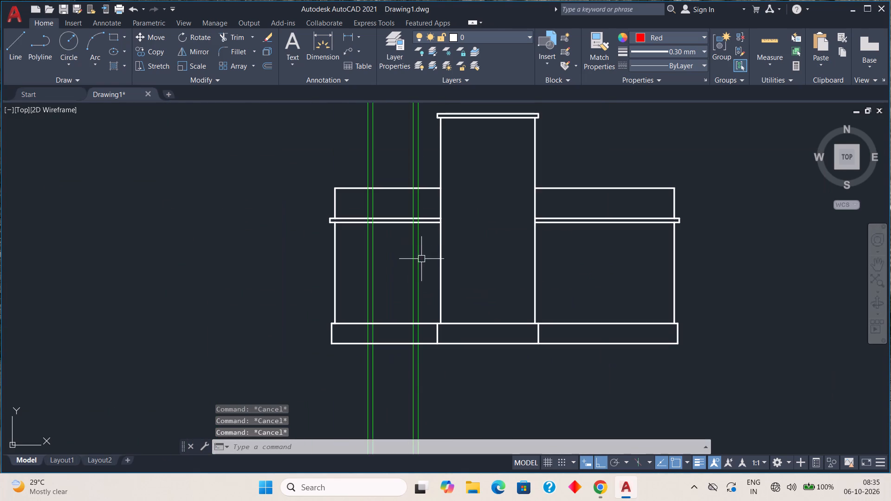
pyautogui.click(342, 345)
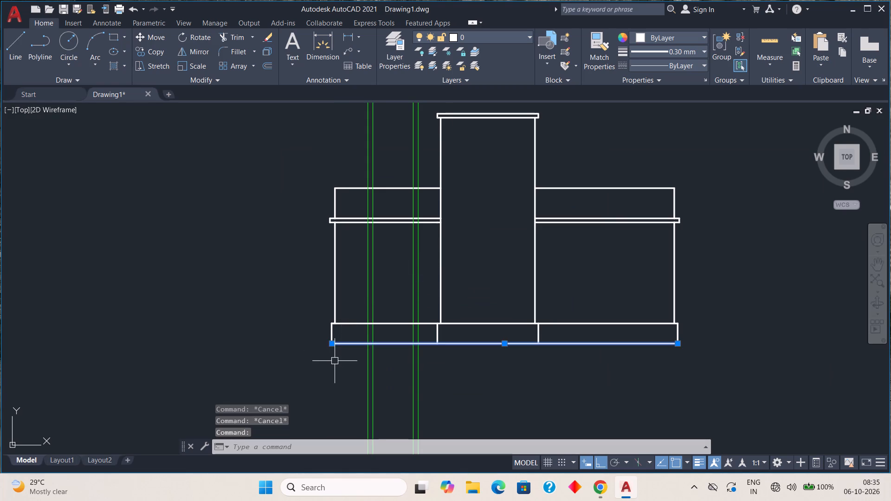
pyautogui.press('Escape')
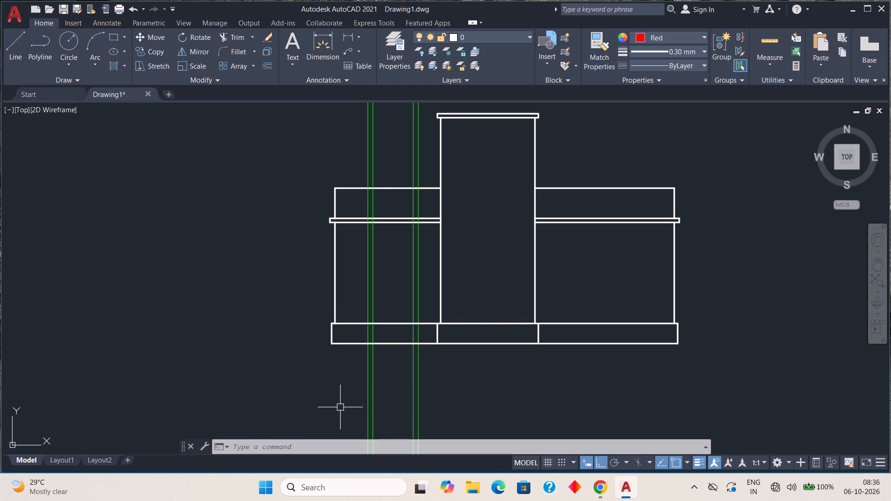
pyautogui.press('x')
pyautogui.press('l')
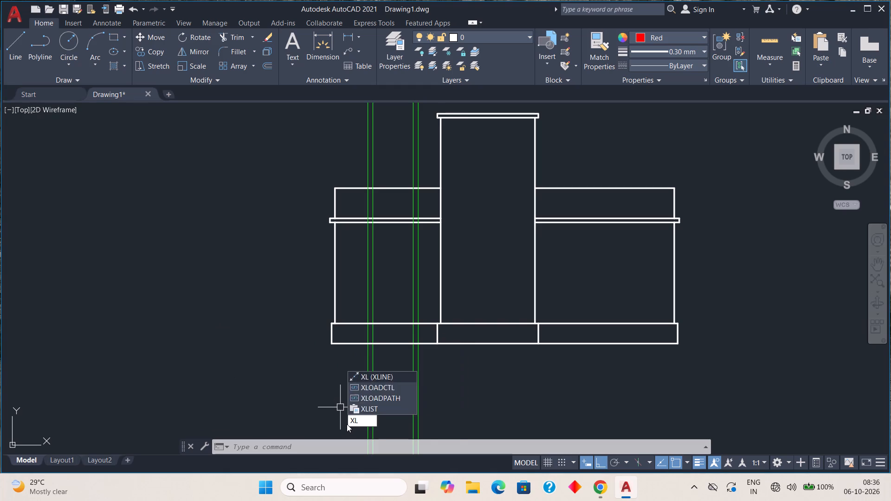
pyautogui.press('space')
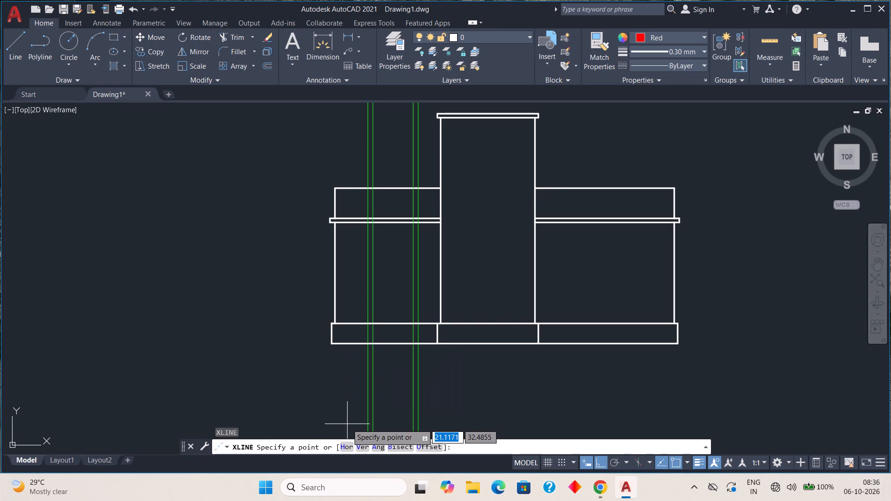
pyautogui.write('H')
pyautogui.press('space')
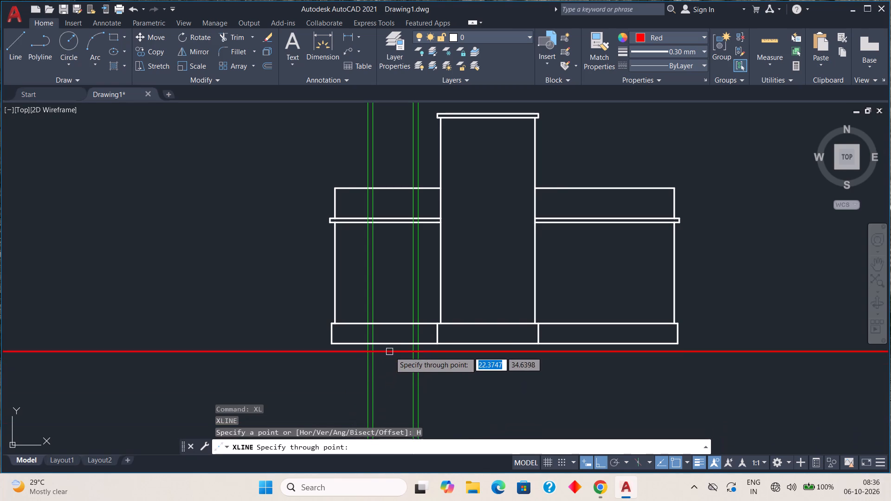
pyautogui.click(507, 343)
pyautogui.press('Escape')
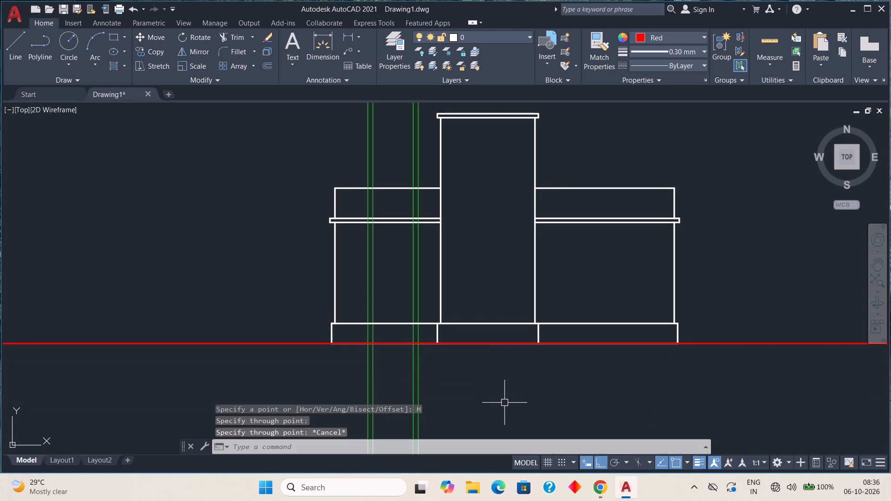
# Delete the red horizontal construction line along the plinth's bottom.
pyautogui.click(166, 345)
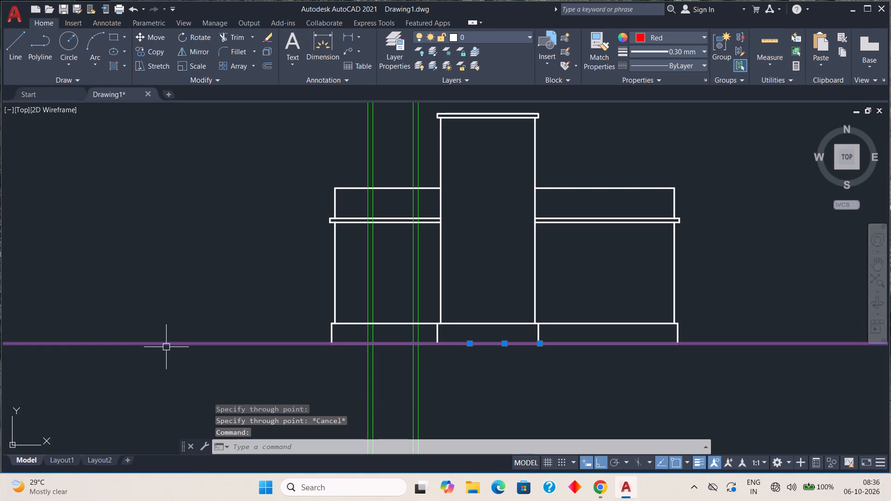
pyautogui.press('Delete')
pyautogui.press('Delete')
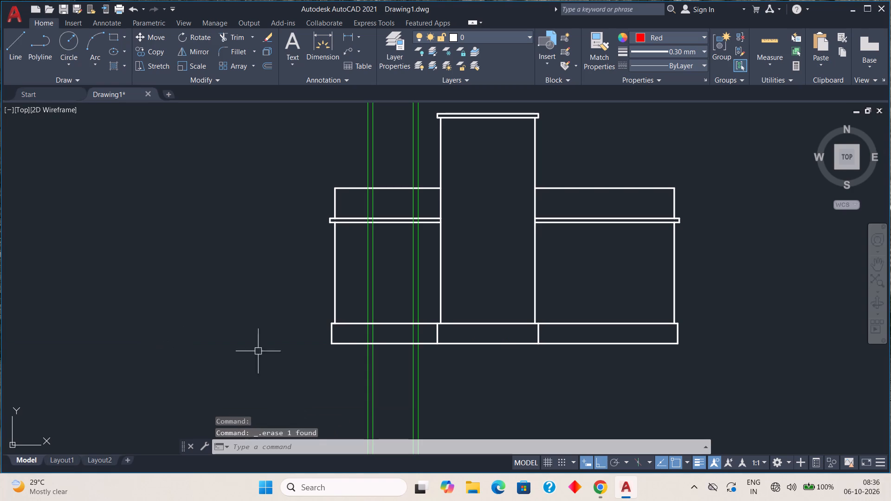
# Set the current object lineweight to 0.25 mm and the current colour to Green.
pyautogui.click(700, 49)
pyautogui.scroll(5, 660, 97)
pyautogui.scroll(1, 655, 136)
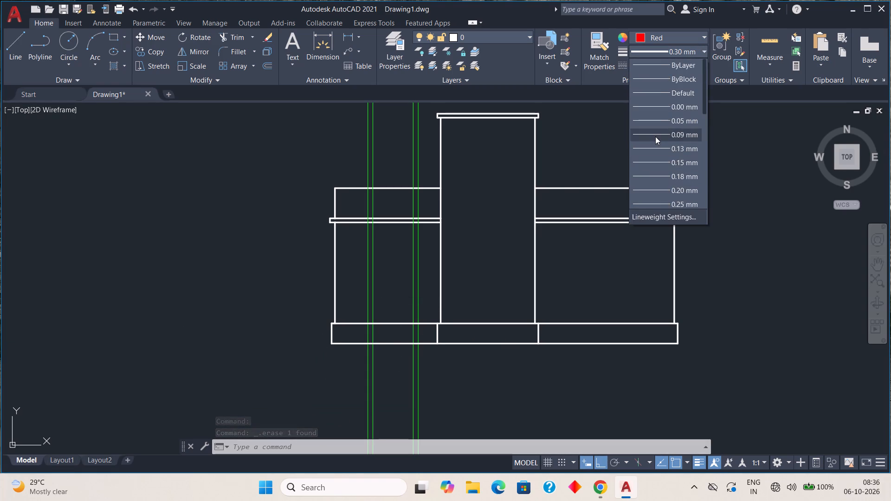
pyautogui.click(659, 147)
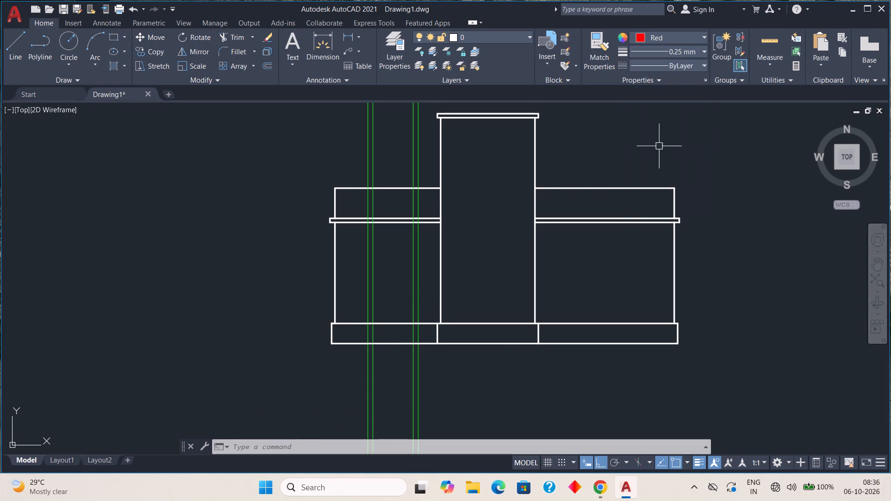
pyautogui.click(702, 35)
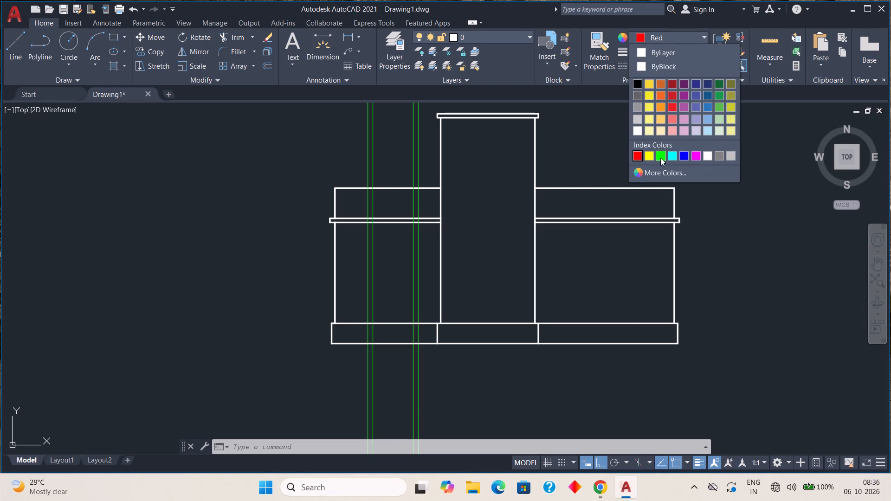
pyautogui.click(660, 158)
# Draw a horizontal construction line through the bottom-left corner of the plinth.
pyautogui.press('x')
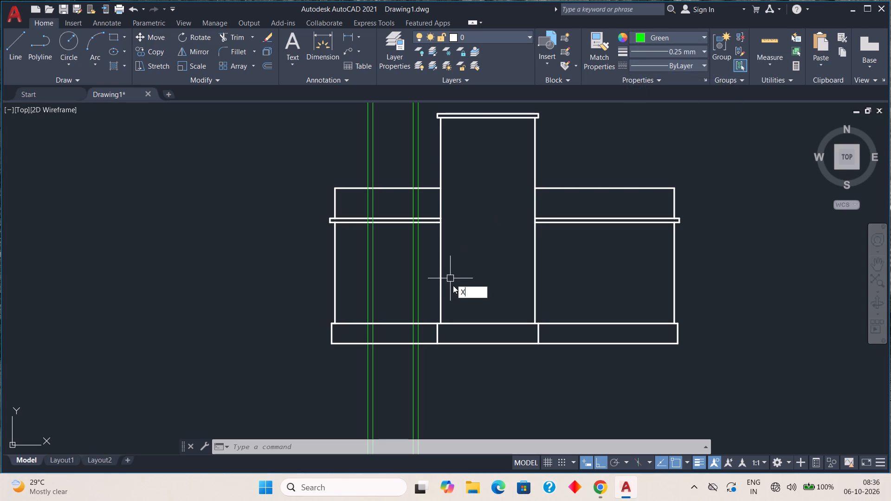
pyautogui.press('l')
pyautogui.press('space')
pyautogui.press('h')
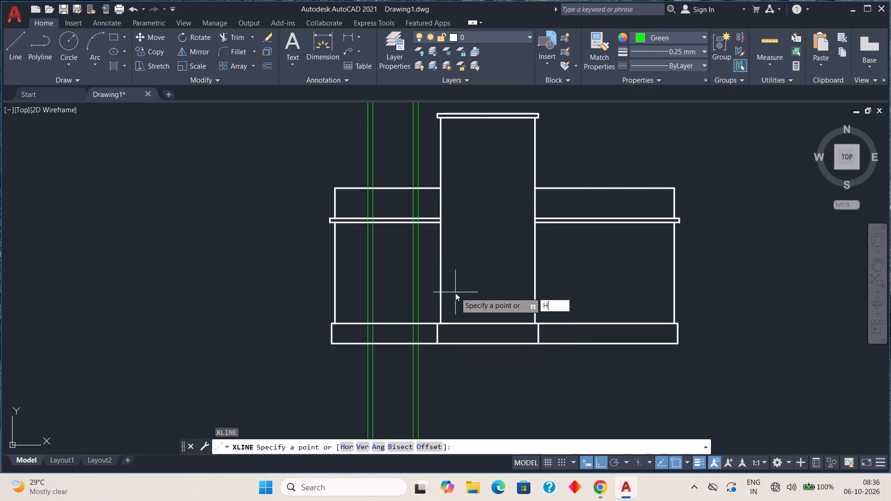
pyautogui.press('space')
pyautogui.scroll(2, 335, 334)
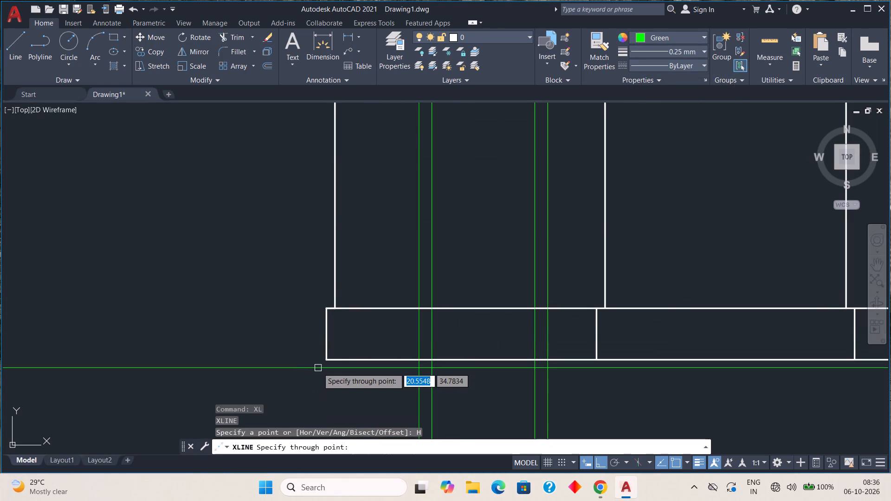
pyautogui.click(326, 362)
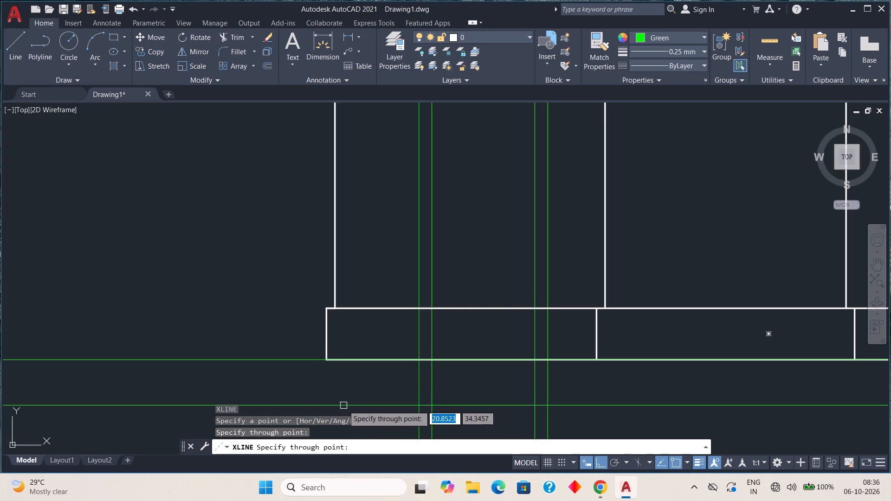
pyautogui.press('Escape')
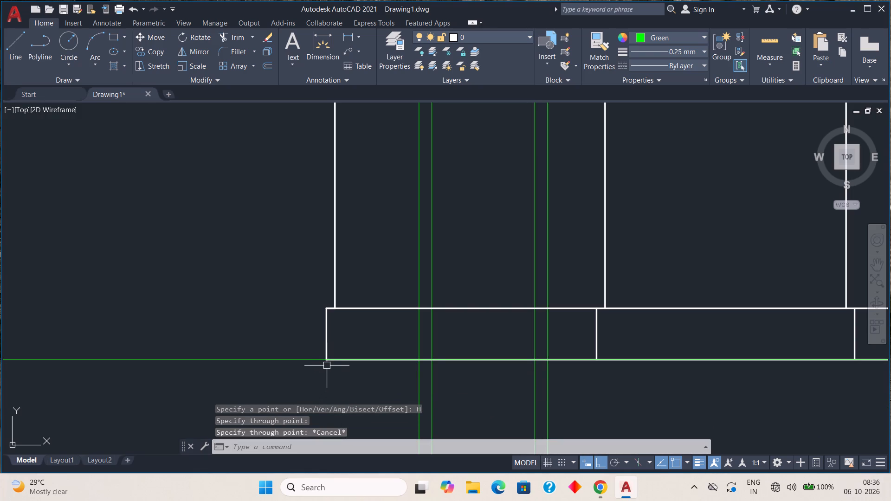
# Offset the green horizontal construction line at the plinth's bottom upward by 0.6.
pyautogui.press('o')
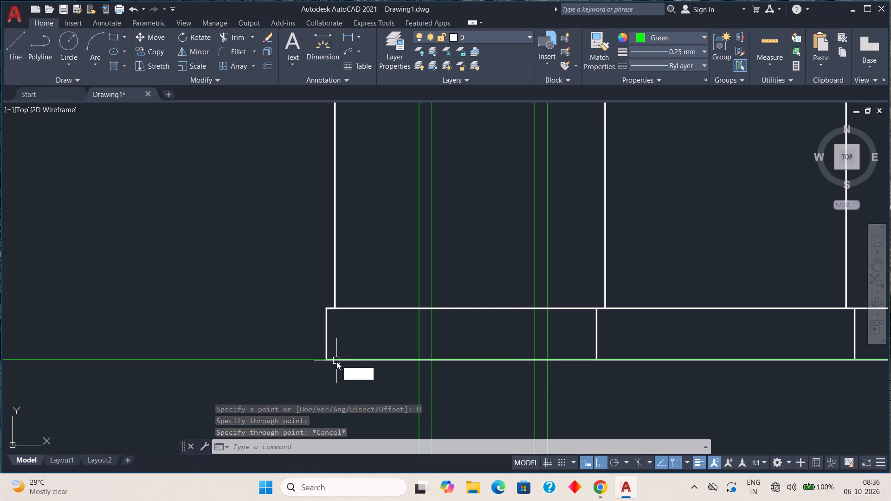
pyautogui.press('Return')
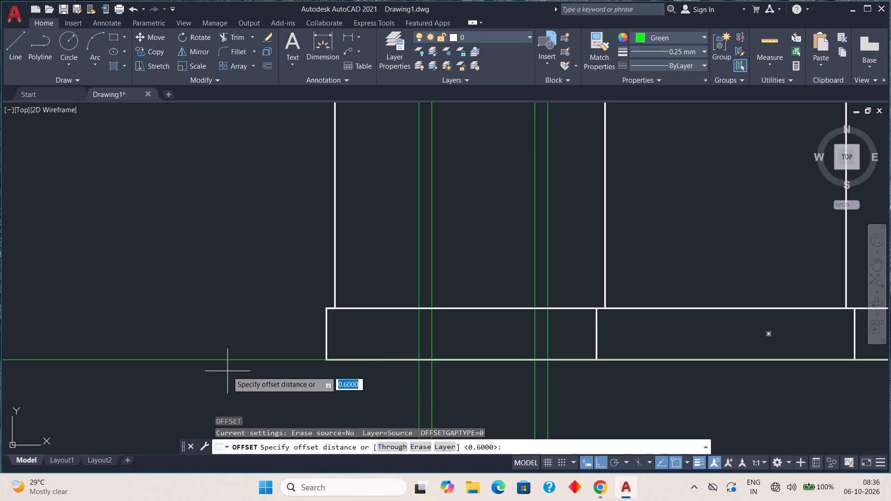
pyautogui.press('.')
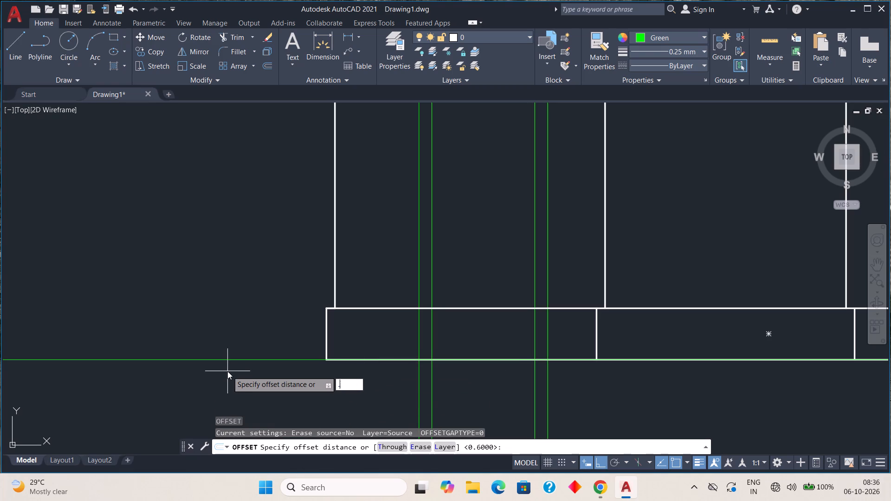
pyautogui.press('6')
pyautogui.press('Return')
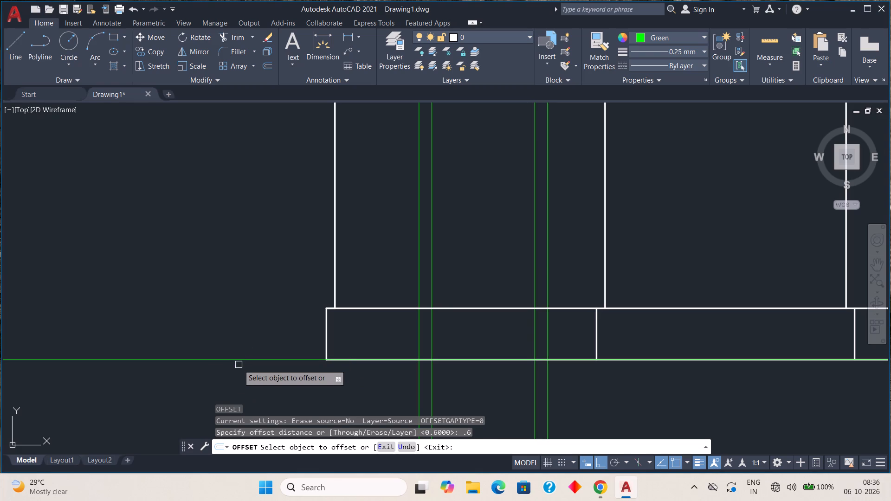
pyautogui.click(239, 360)
pyautogui.click(239, 340)
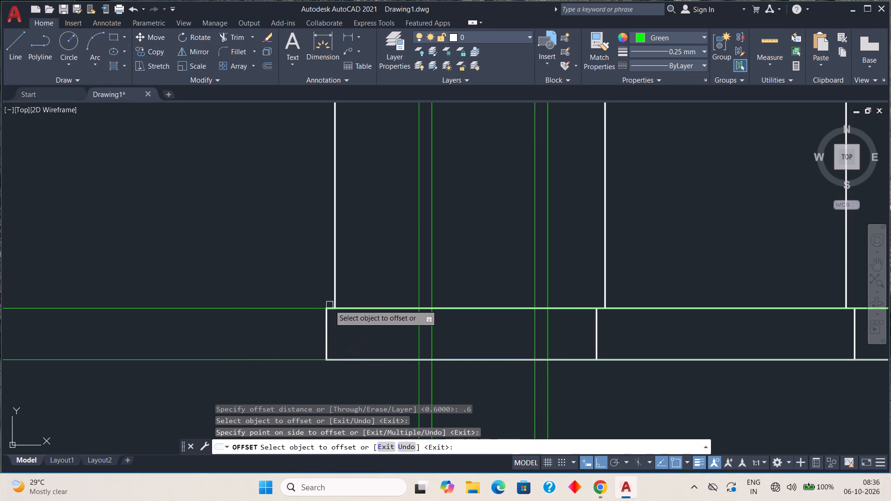
# Offset the green horizontal guide at the plinth's top upward by 0.9 for the window sill level.
pyautogui.scroll(4, 329, 304)
pyautogui.scroll(-3, 330, 304)
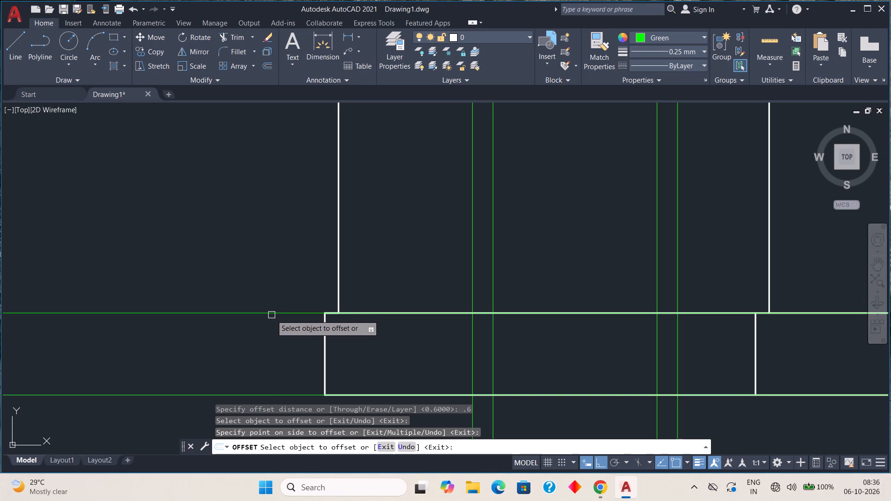
pyautogui.click(271, 315)
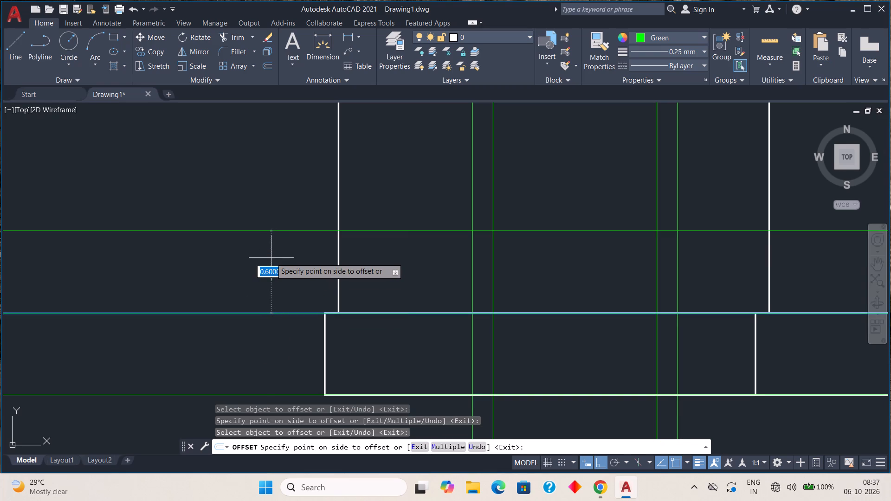
pyautogui.write('.9')
pyautogui.press('Return')
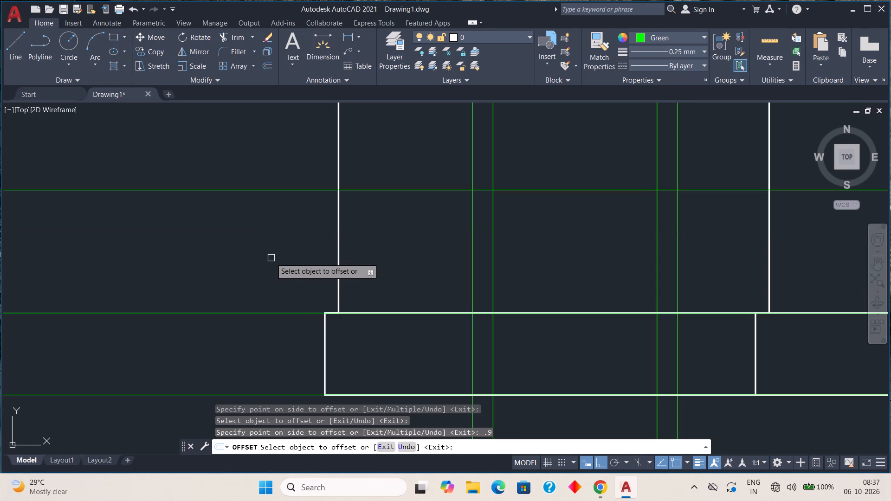
# Offset the green window sill guide upward by 1.2 for the top of the window.
pyautogui.click(284, 189)
pyautogui.moveTo(287, 161); pyautogui.dragTo(286, 472, button='middle')
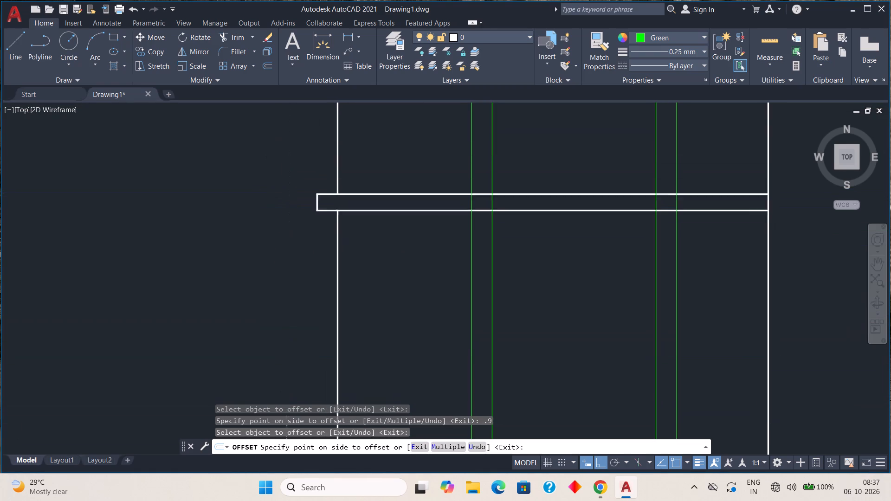
pyautogui.moveTo(286, 472); pyautogui.dragTo(285, 482, button='middle')
pyautogui.moveTo(280, 353); pyautogui.dragTo(284, 174, button='middle')
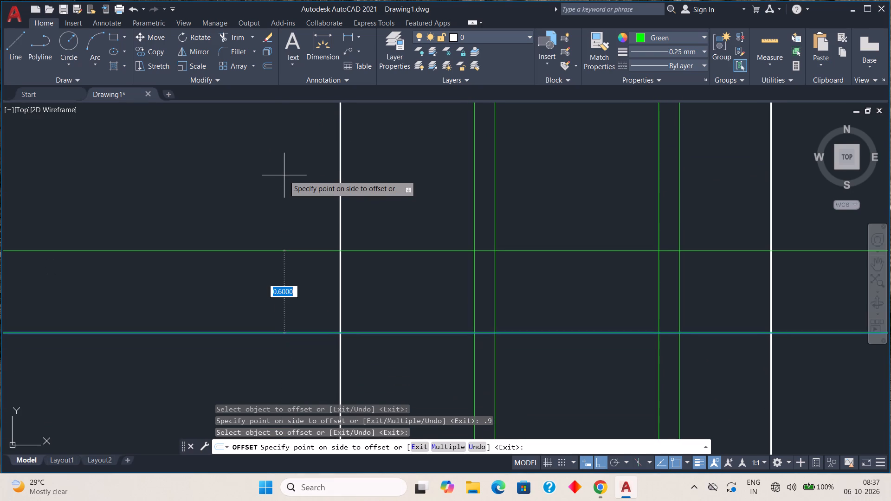
pyautogui.write('1.2')
pyautogui.press('space')
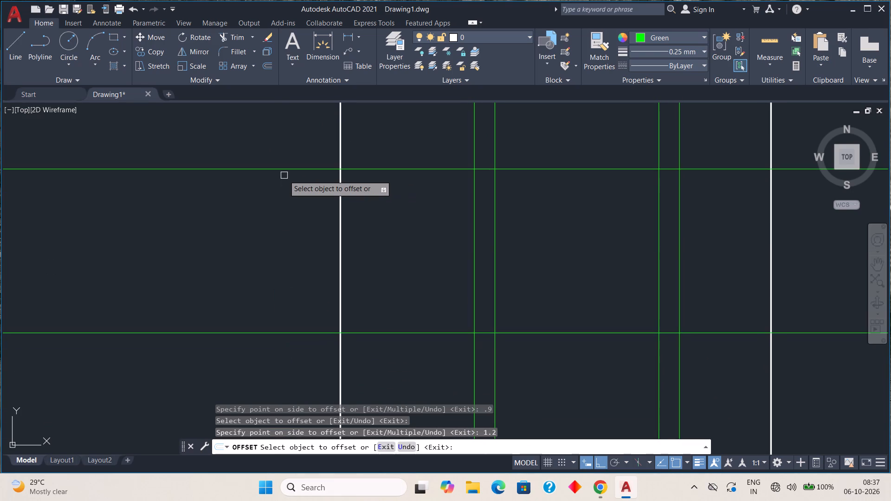
# Offset the green guide at the window's top upward by 0.1 for the projection slab above it.
pyautogui.scroll(-1, 268, 177)
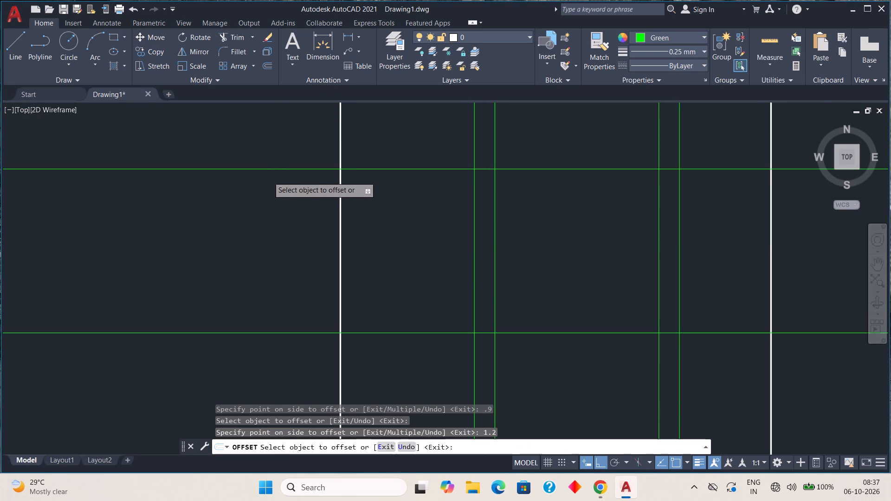
pyautogui.scroll(-1, 268, 176)
pyautogui.moveTo(268, 186); pyautogui.dragTo(267, 204, button='middle')
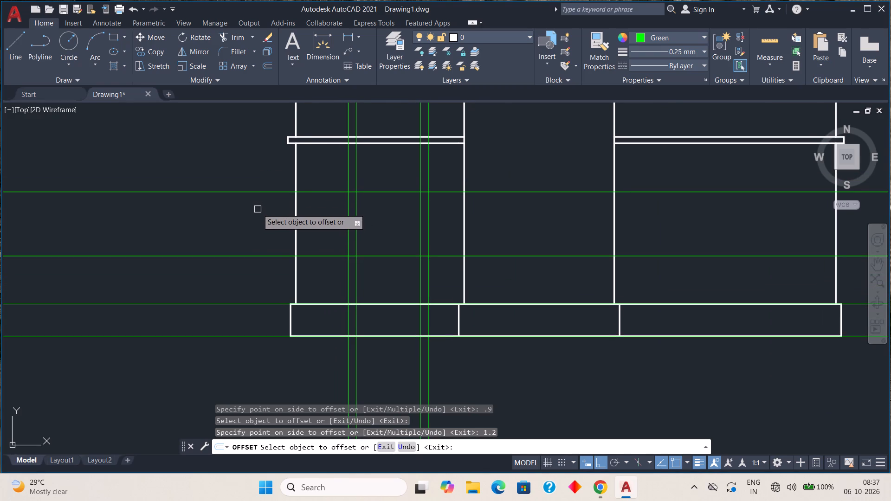
pyautogui.click(259, 193)
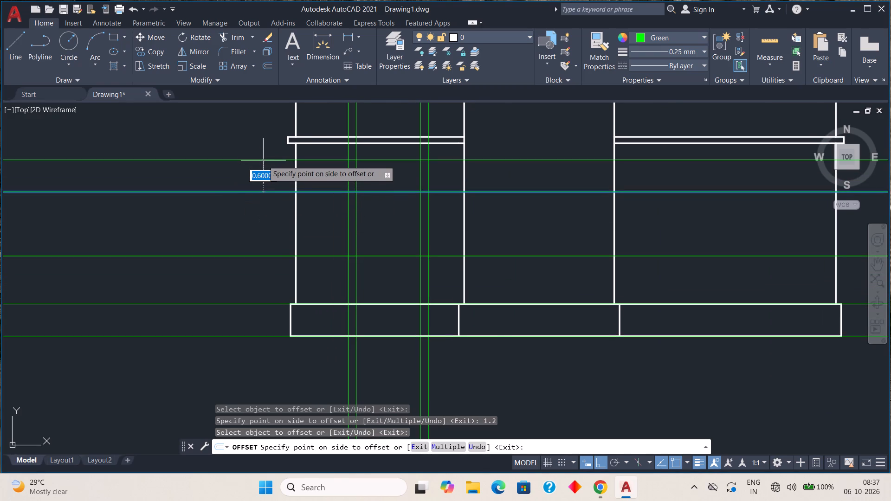
pyautogui.write('.1')
pyautogui.press('space')
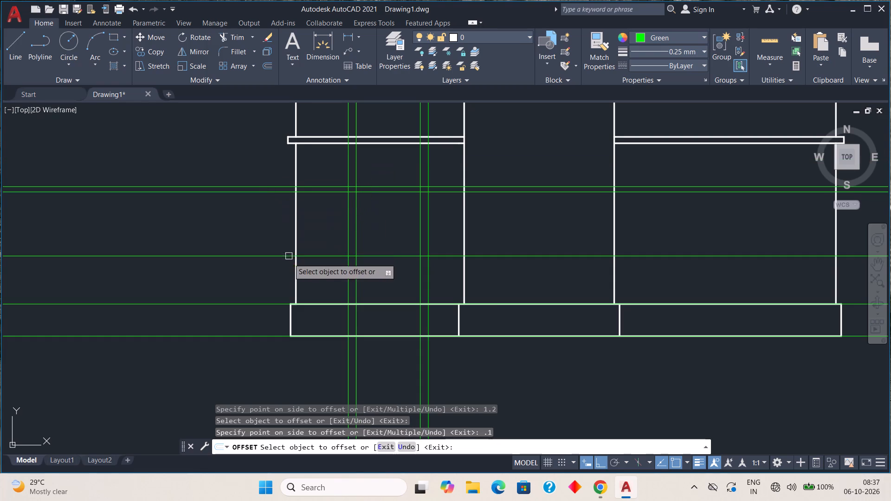
pyautogui.press('Escape')
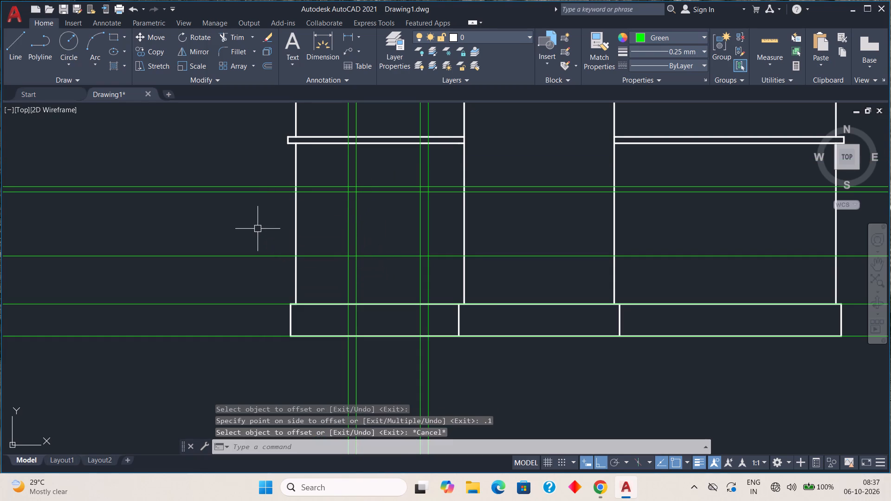
pyautogui.press('Escape')
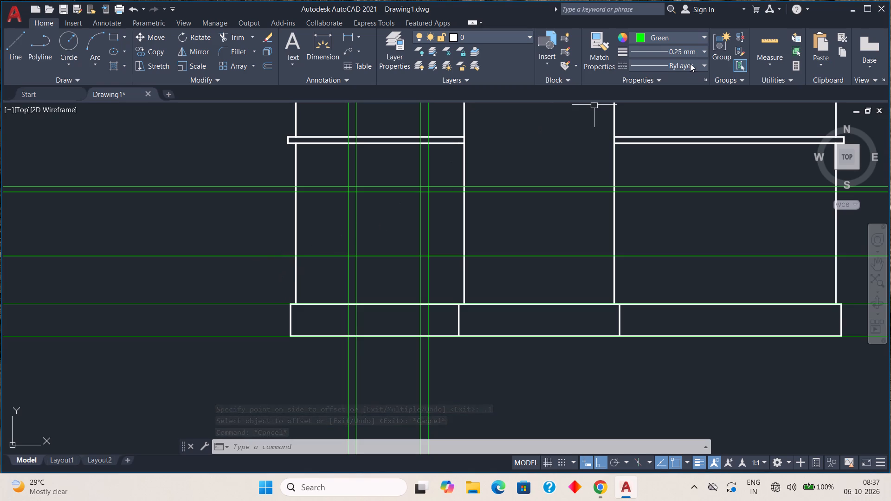
# Set the current object colour to ByLayer and the current lineweight to 0.30 mm.
pyautogui.click(705, 36)
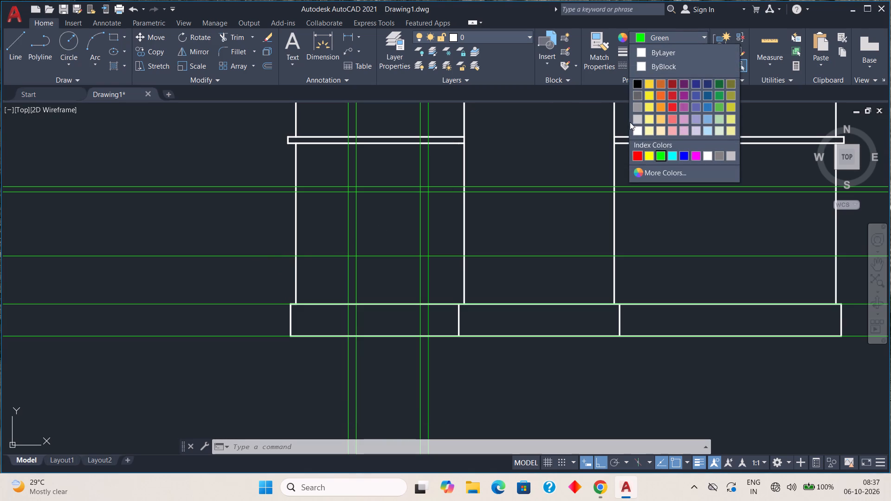
pyautogui.click(658, 50)
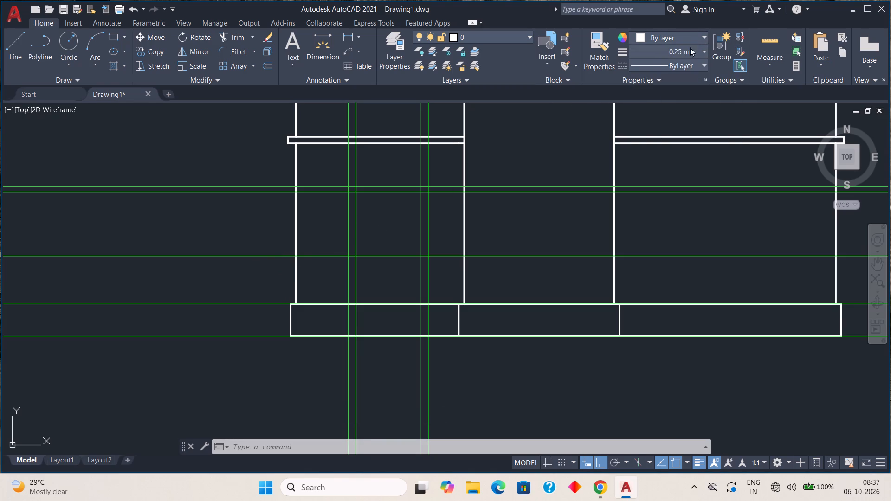
pyautogui.click(700, 51)
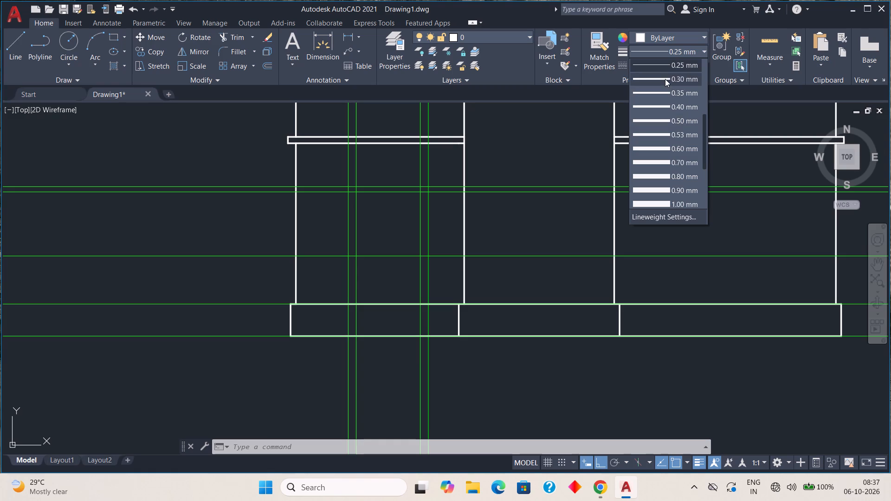
pyautogui.click(665, 79)
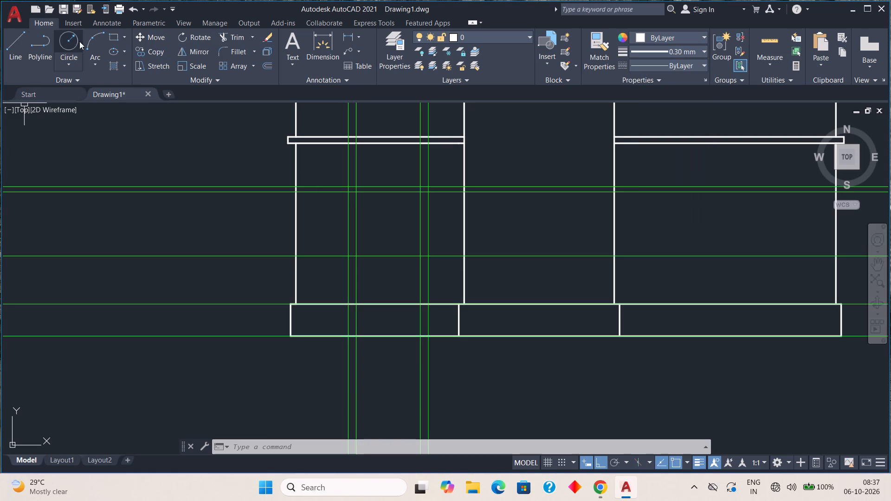
# Draw a rectangle about 1.5 by 0.1 between the two outer vertical guides and the two uppermost horizontal guides.
pyautogui.click(116, 34)
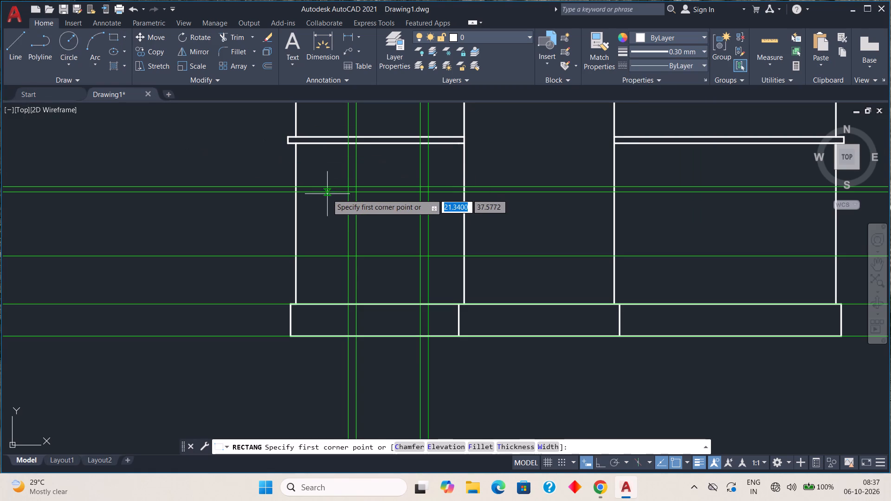
pyautogui.scroll(2, 328, 185)
pyautogui.click(377, 189)
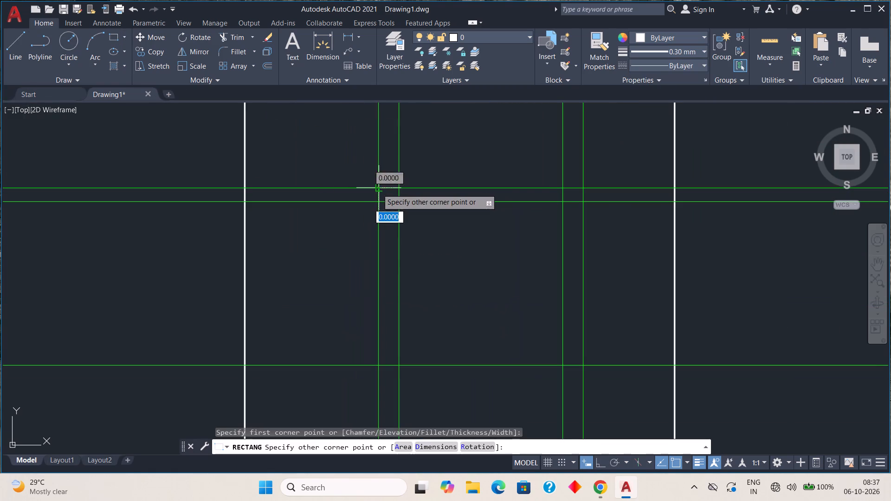
pyautogui.click(586, 200)
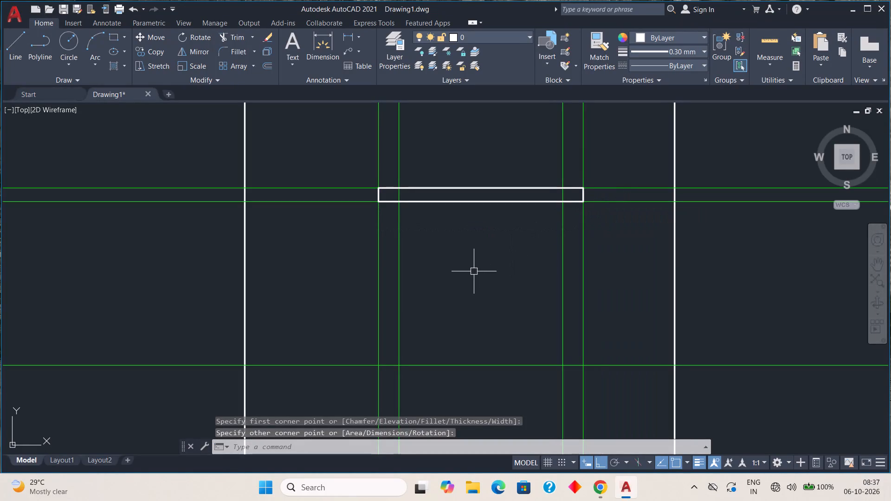
pyautogui.press('Escape')
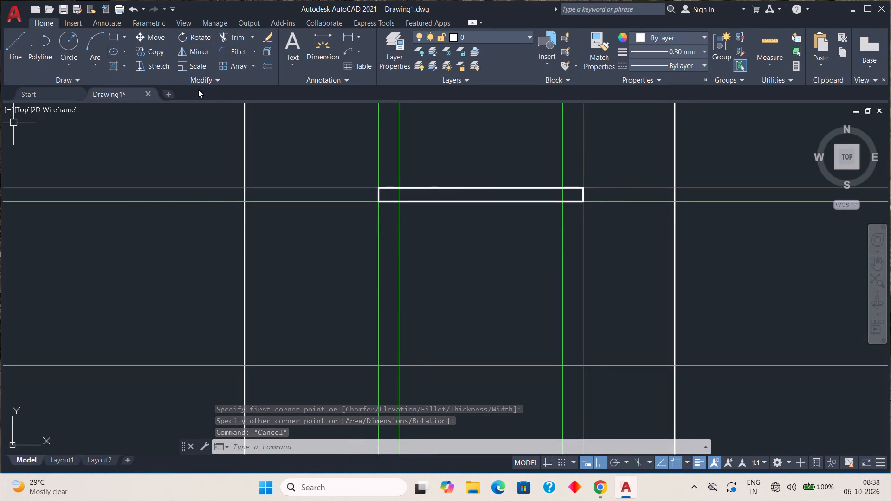
# Draw a 1.2 by 1.2 window rectangle between the inner vertical guides, from the slab's underside to the sill guide.
pyautogui.press('space')
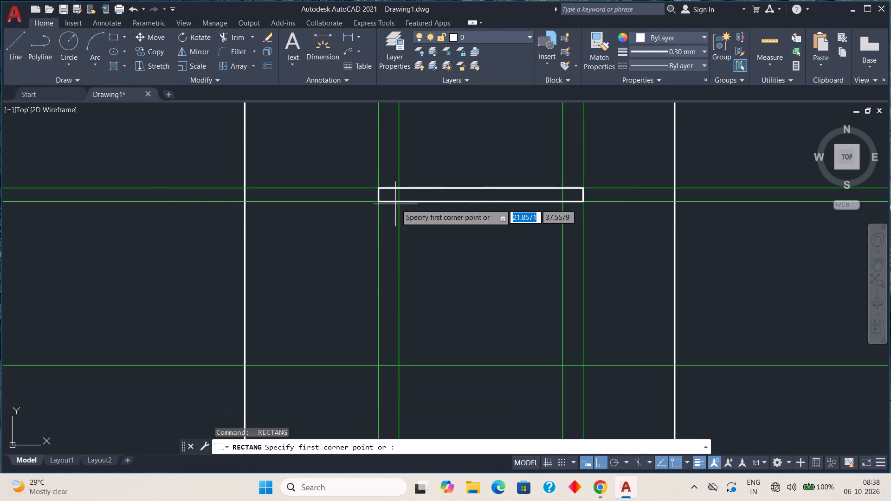
pyautogui.click(400, 202)
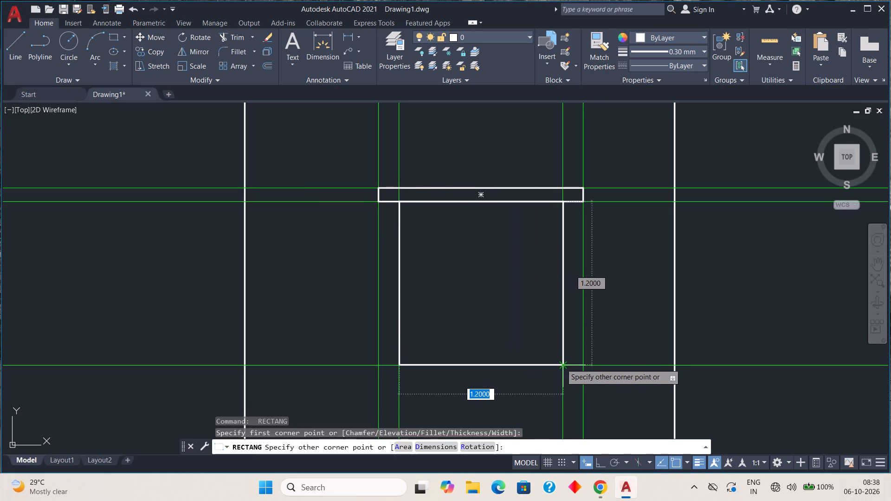
pyautogui.click(562, 365)
pyautogui.press('Escape')
# Start an Offset for the new window rectangle in the elevation's left wing.
pyautogui.scroll(-4, 472, 405)
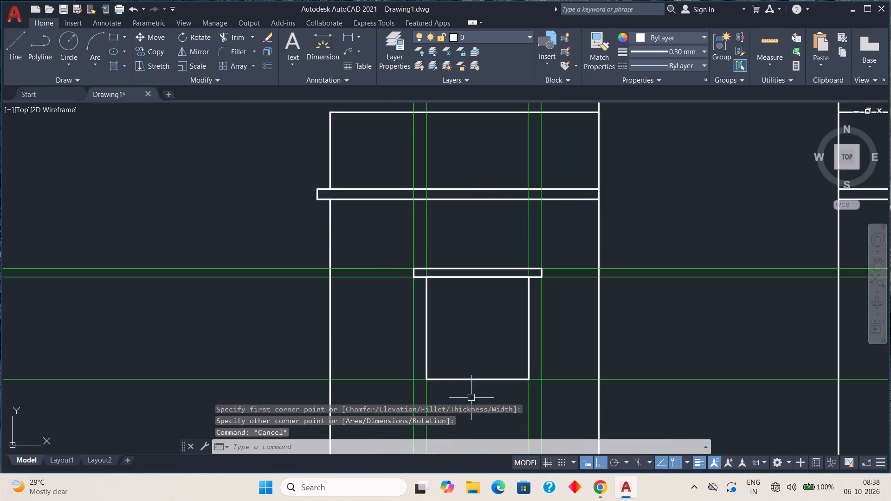
pyautogui.scroll(-2, 473, 395)
pyautogui.moveTo(480, 387); pyautogui.dragTo(348, 186, button='middle')
pyautogui.moveTo(362, 231); pyautogui.dragTo(368, 260, button='middle')
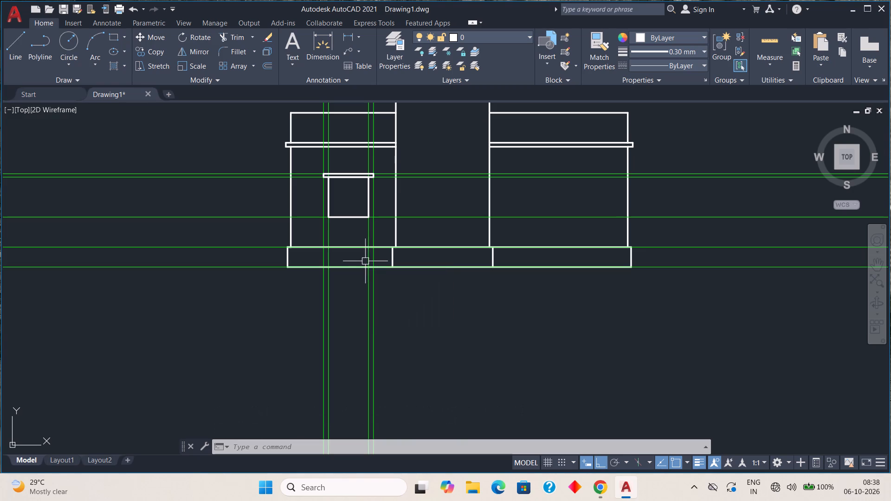
pyautogui.scroll(-2, 315, 189)
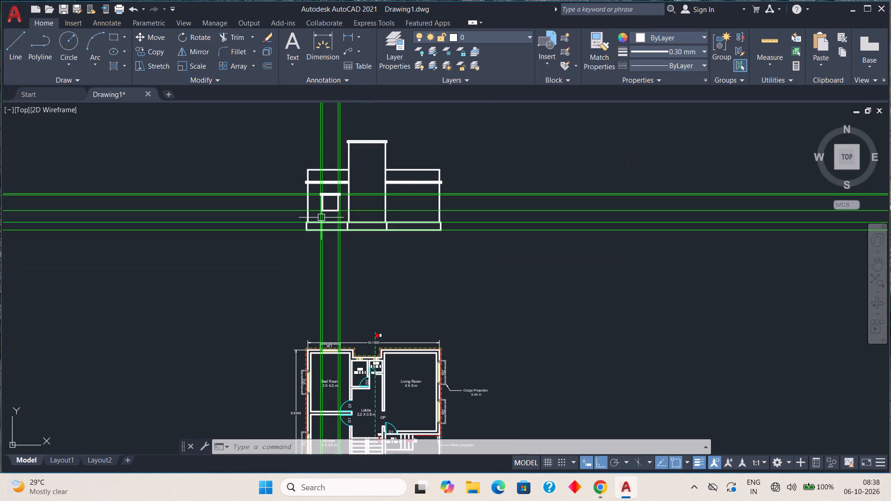
pyautogui.scroll(5, 309, 180)
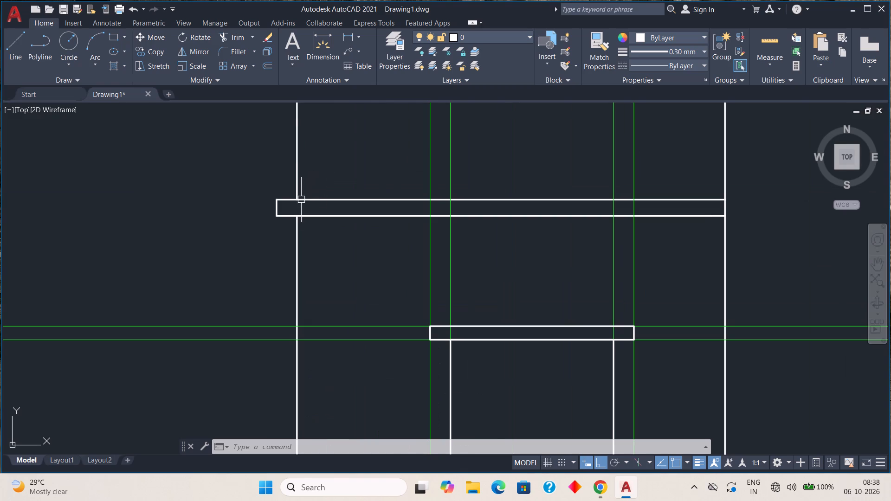
pyautogui.scroll(-3, 304, 210)
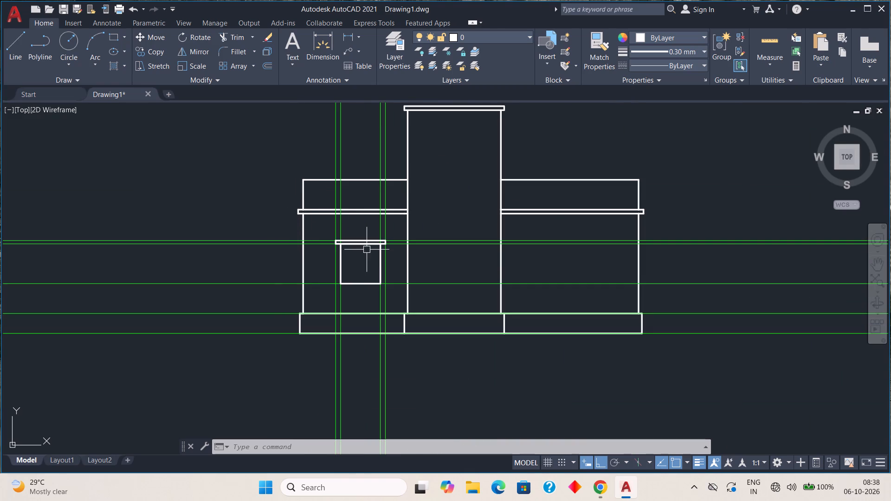
pyautogui.scroll(4, 368, 260)
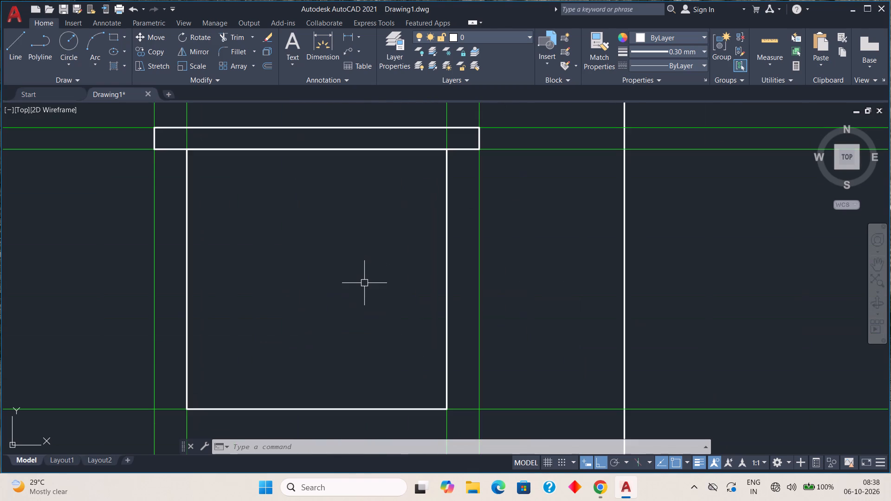
pyautogui.press('o')
pyautogui.press('Return')
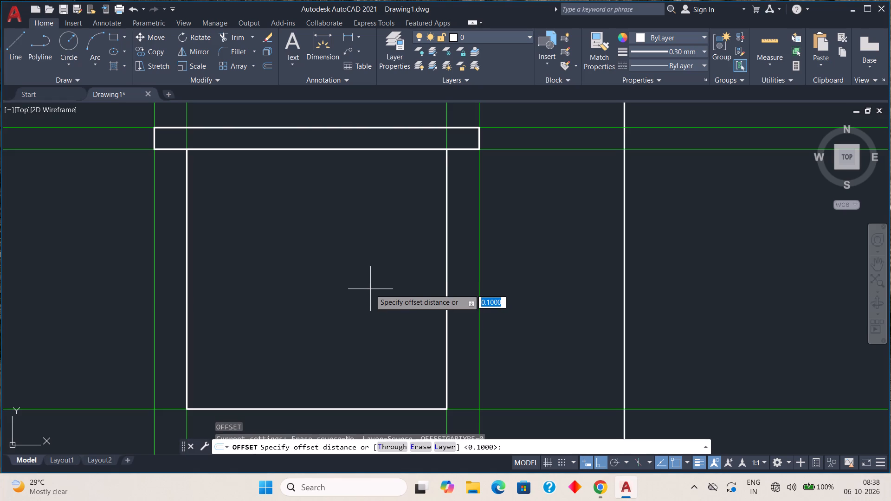
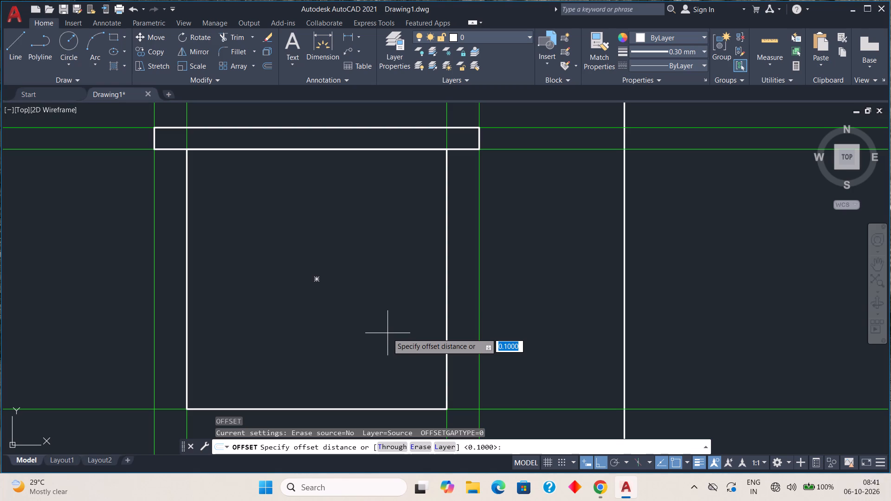
# Offset the window rectangle 0.05 inward to form the inner edge of its frame.
pyautogui.write('0.2')
pyautogui.press('BackSpace')
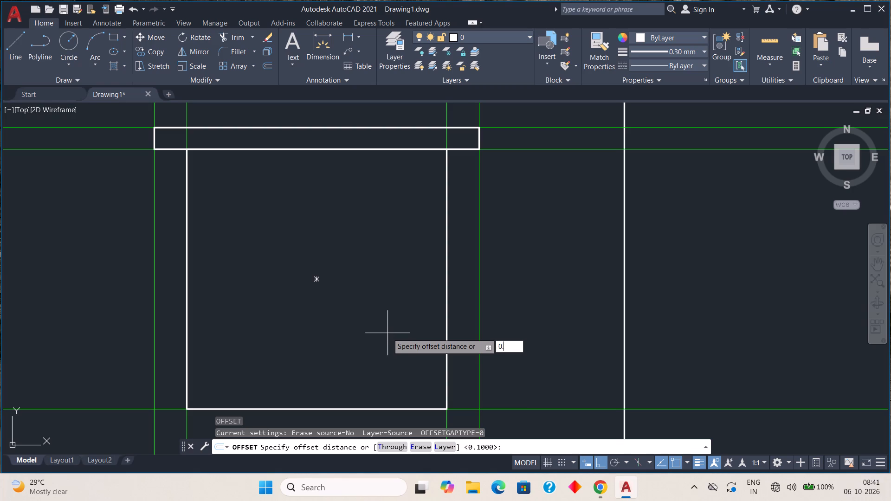
pyautogui.write('05')
pyautogui.press('space')
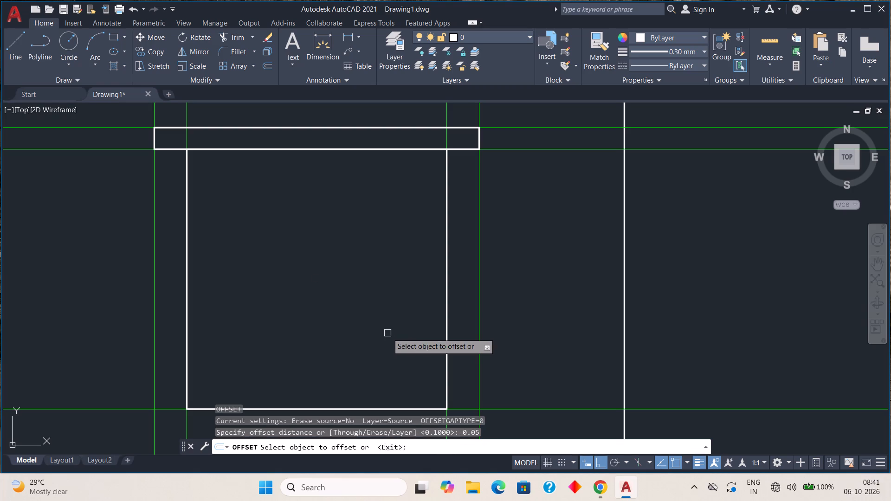
pyautogui.moveTo(395, 381); pyautogui.dragTo(390, 281, button='middle')
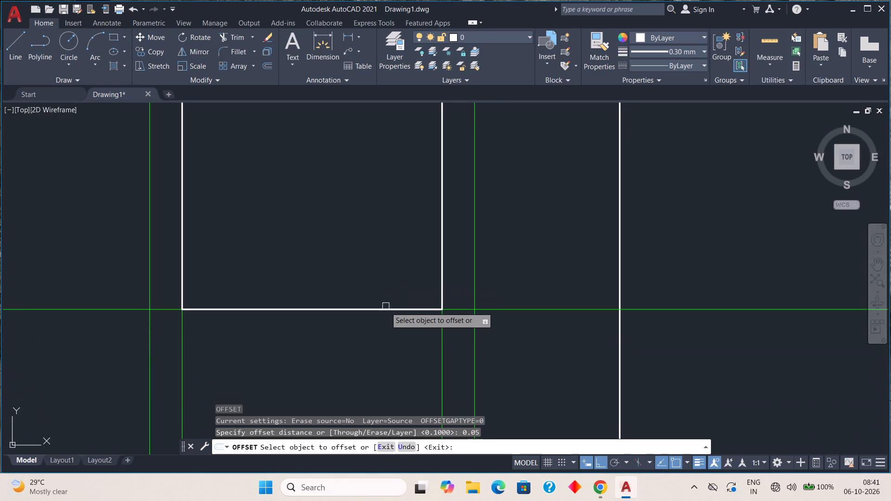
pyautogui.click(349, 309)
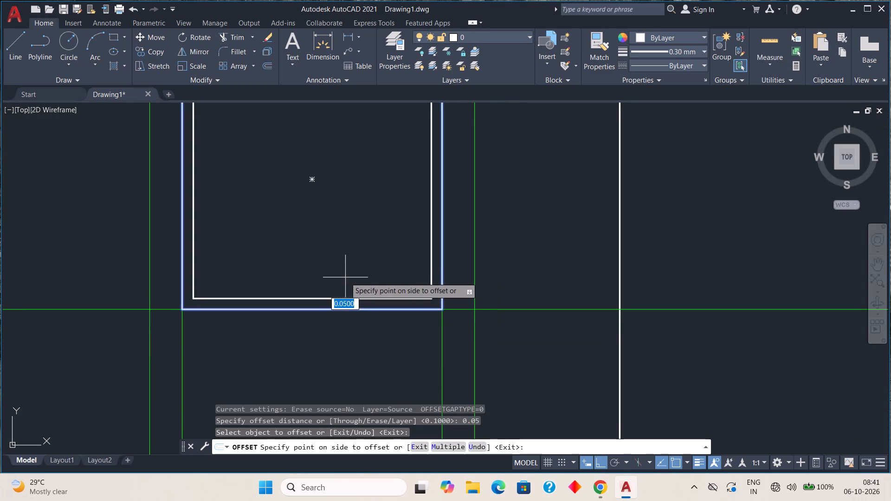
pyautogui.click(344, 275)
pyautogui.scroll(-3, 344, 276)
pyautogui.moveTo(338, 279); pyautogui.dragTo(338, 309, button='middle')
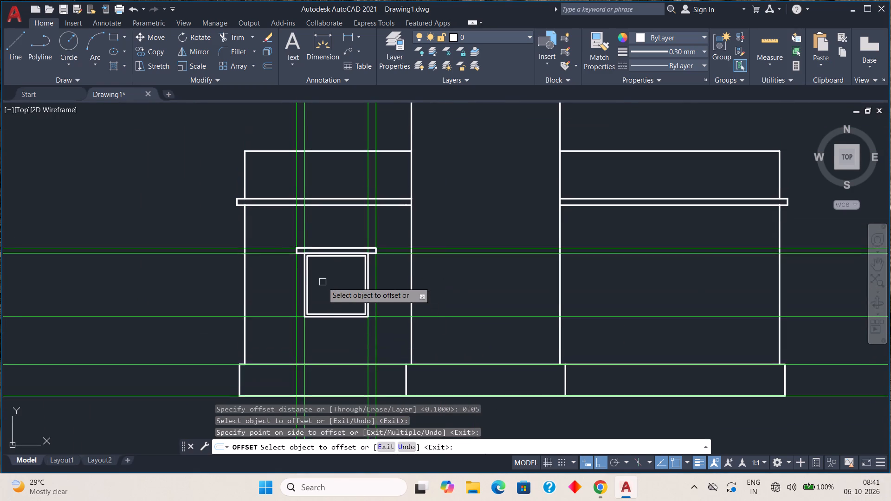
pyautogui.scroll(3, 322, 279)
pyautogui.press('Escape')
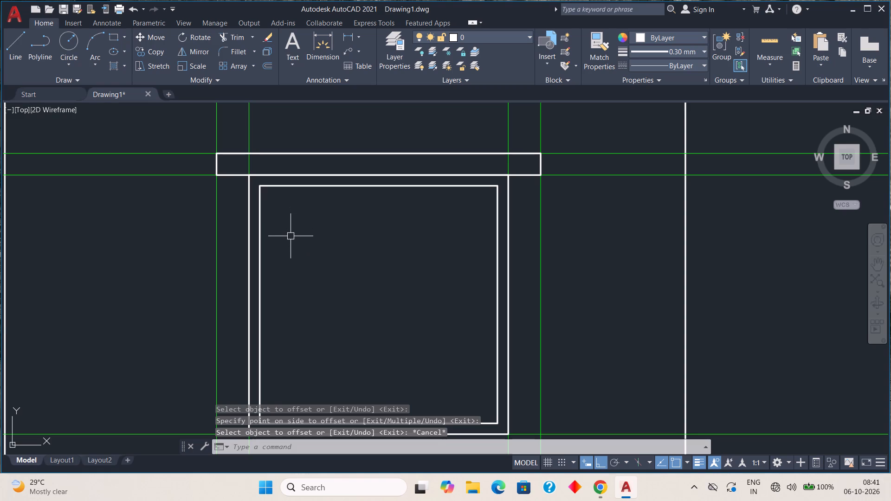
# Draw a rectangle over the left half of the inner frame, from its upper-left corner to the midpoint of its bottom edge.
pyautogui.click(110, 33)
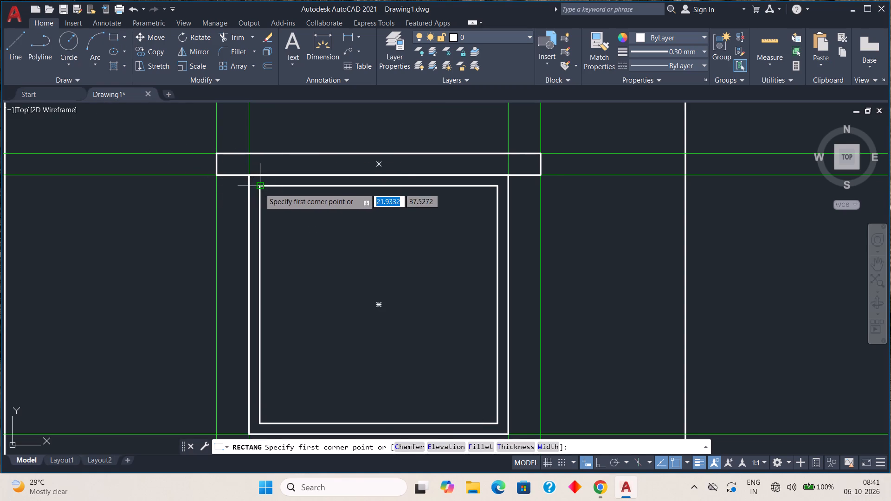
pyautogui.click(259, 188)
pyautogui.moveTo(374, 383); pyautogui.dragTo(372, 350, button='middle')
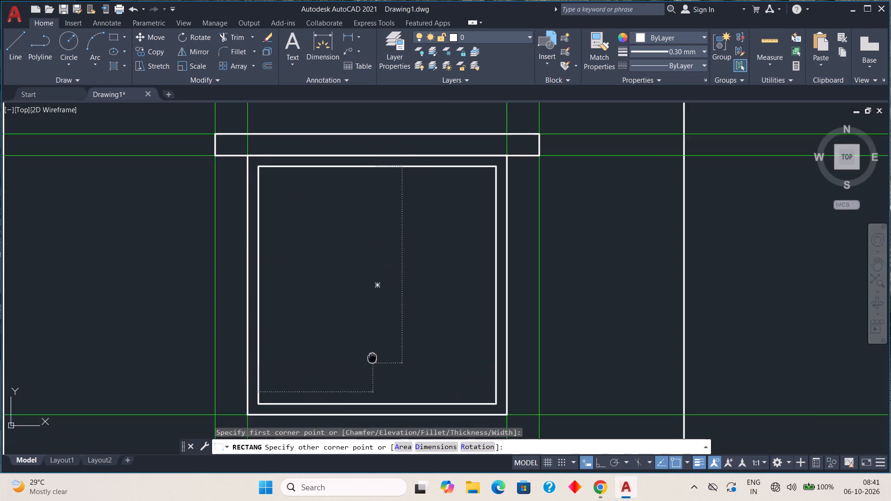
pyautogui.moveTo(372, 350); pyautogui.dragTo(364, 303, button='middle')
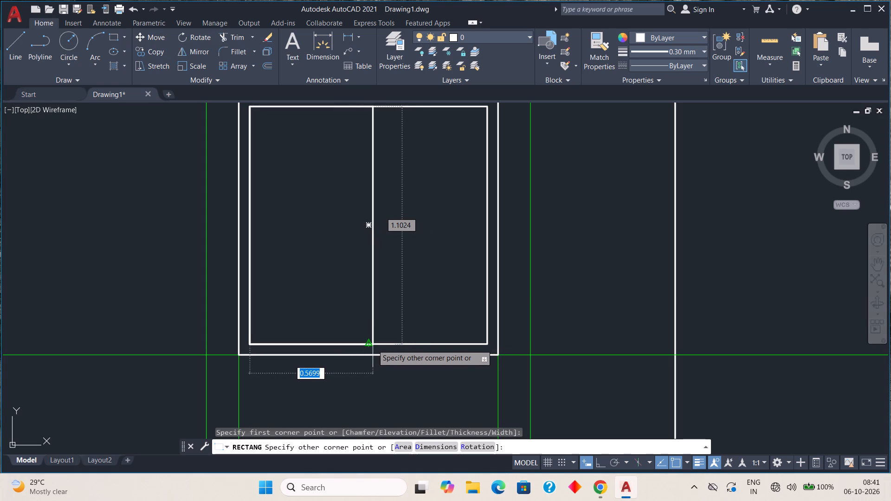
pyautogui.click(373, 345)
pyautogui.press('Escape')
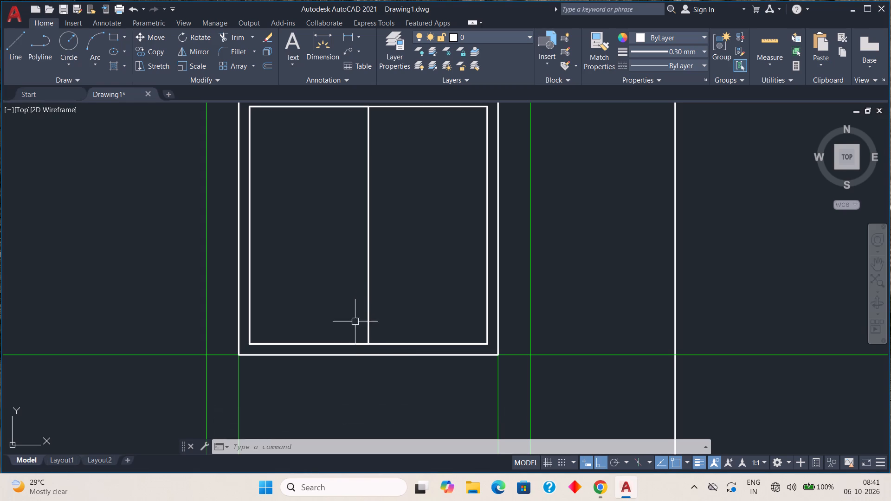
# Offset the left shutter rectangle 0.03 inward.
pyautogui.press('o')
pyautogui.press('Return')
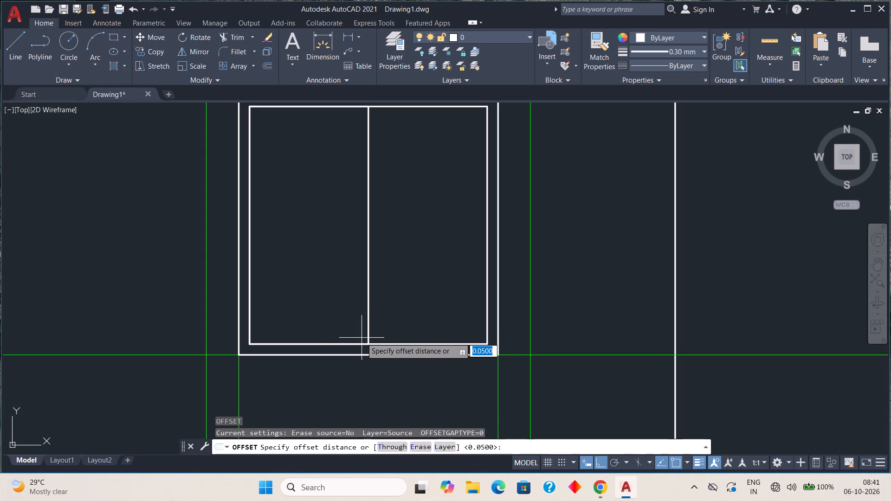
pyautogui.press('0')
pyautogui.write('.03')
pyautogui.press('space')
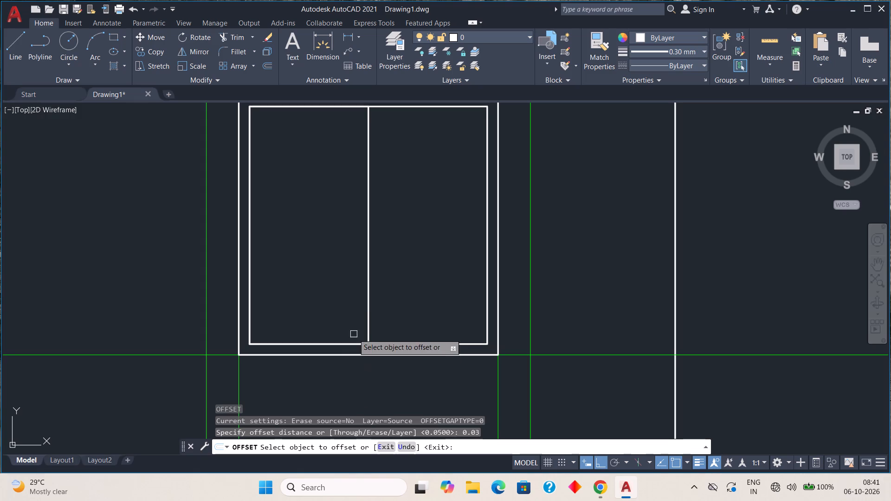
pyautogui.click(367, 308)
pyautogui.click(332, 305)
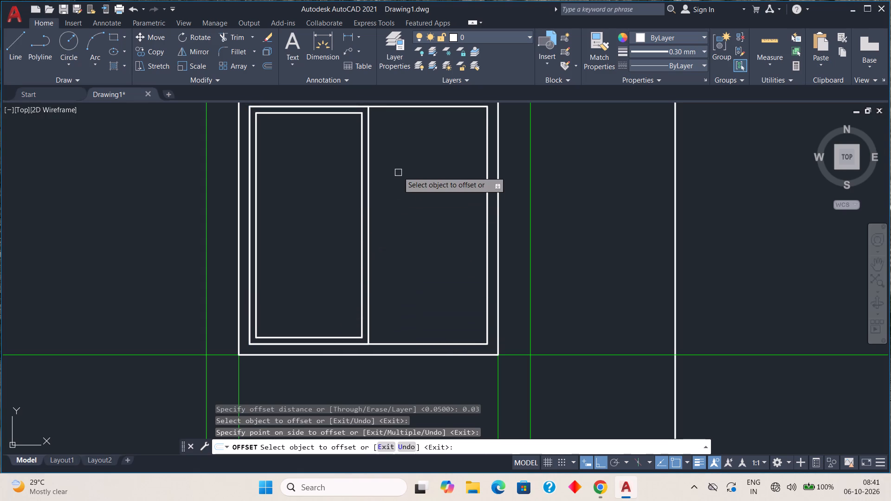
pyautogui.moveTo(396, 207); pyautogui.dragTo(385, 264, button='middle')
pyautogui.press('Escape')
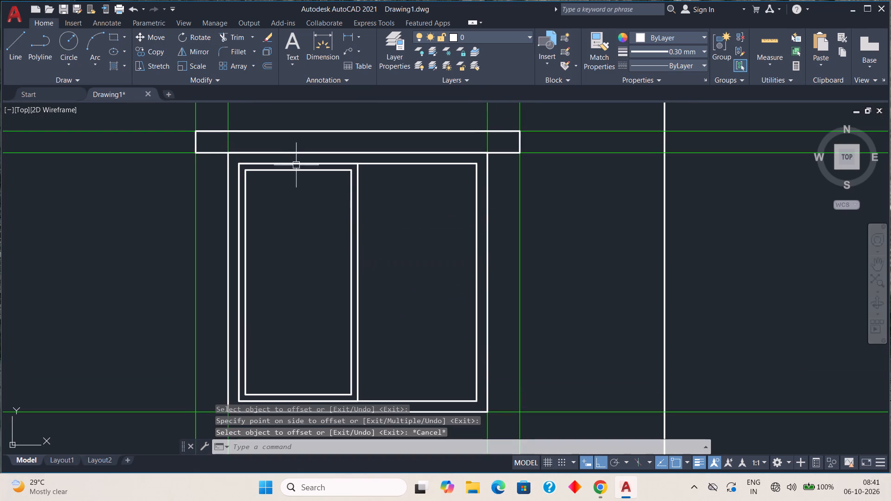
# Draw a rectangle over the right half of the inner frame, from the top of the centre division to its lower-right corner.
pyautogui.click(117, 35)
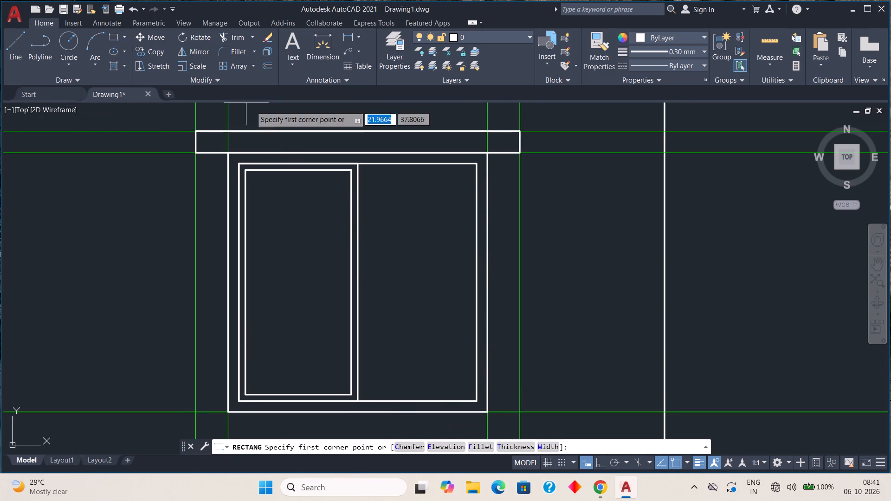
pyautogui.click(355, 163)
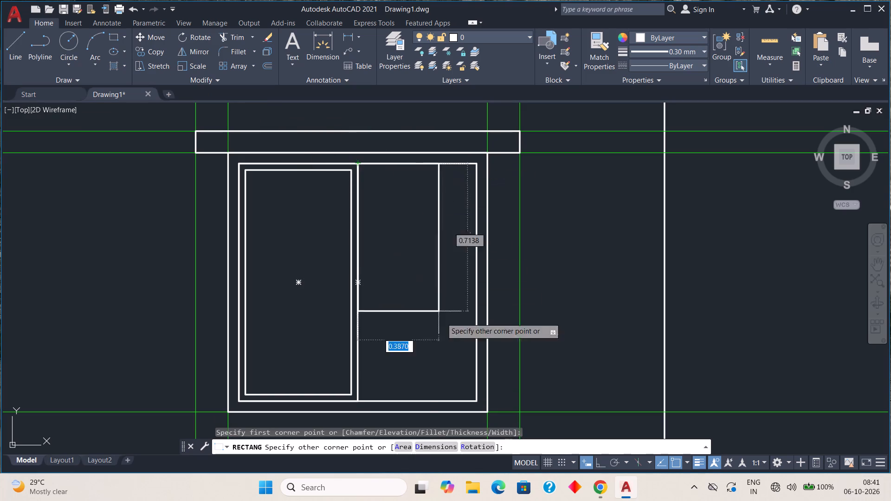
pyautogui.click(476, 400)
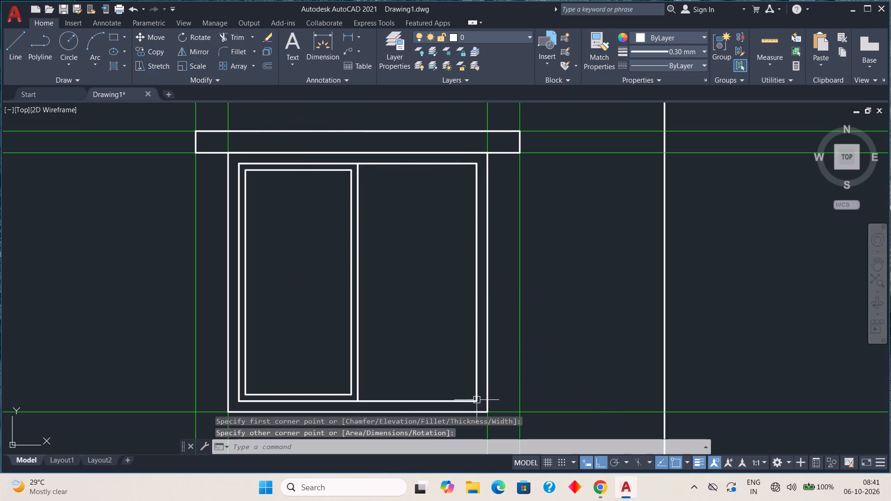
pyautogui.press('Escape')
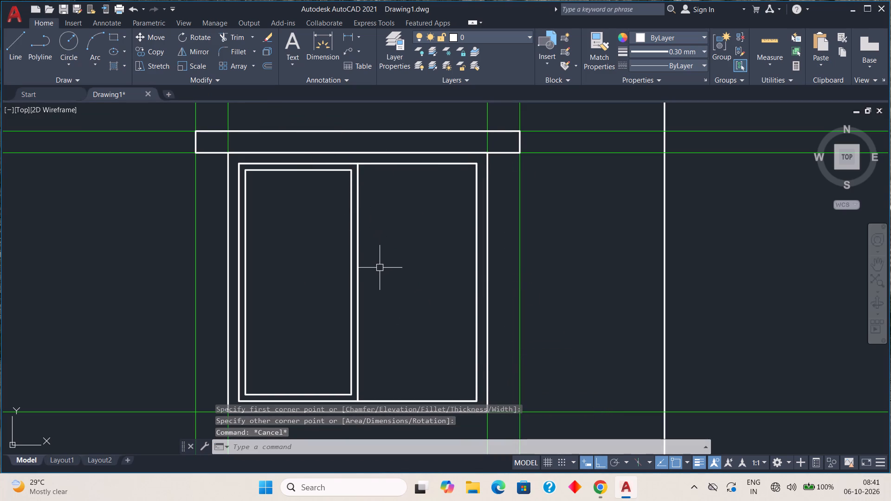
# Offset the right shutter rectangle 0.03 inward.
pyautogui.press('o')
pyautogui.press('Return')
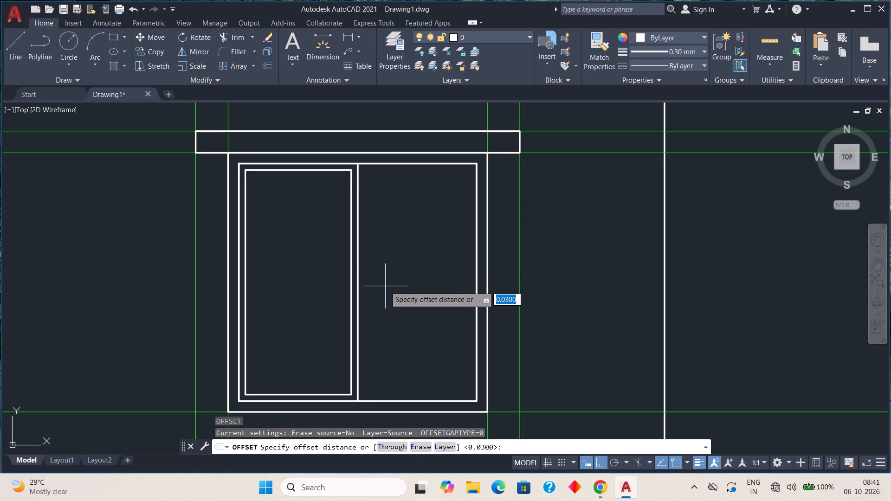
pyautogui.press('0')
pyautogui.press('.')
pyautogui.press('0')
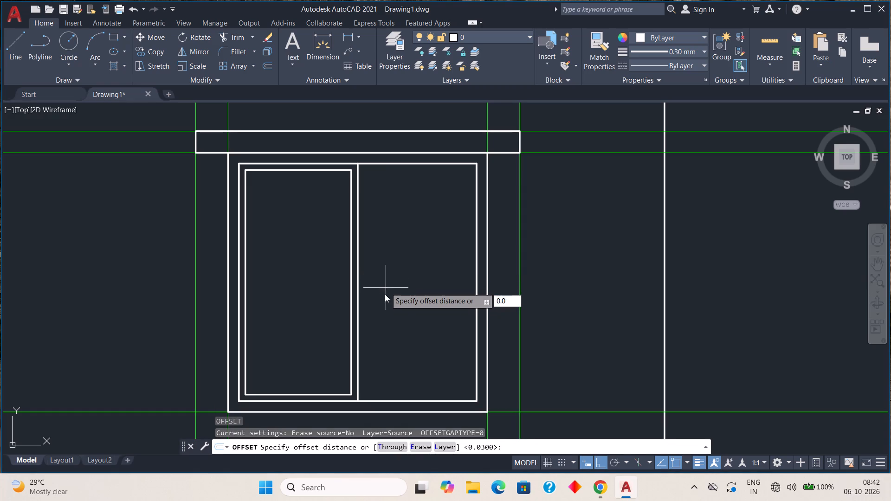
pyautogui.write('3')
pyautogui.press('space')
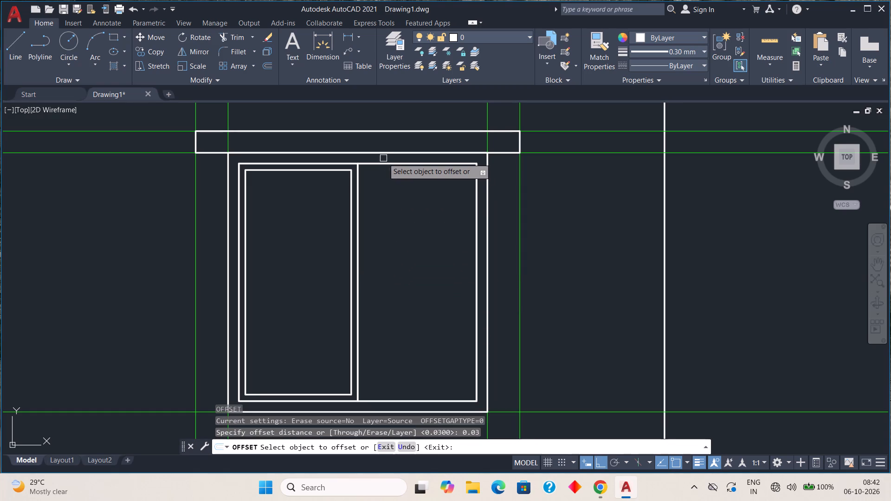
pyautogui.click(387, 164)
pyautogui.click(392, 202)
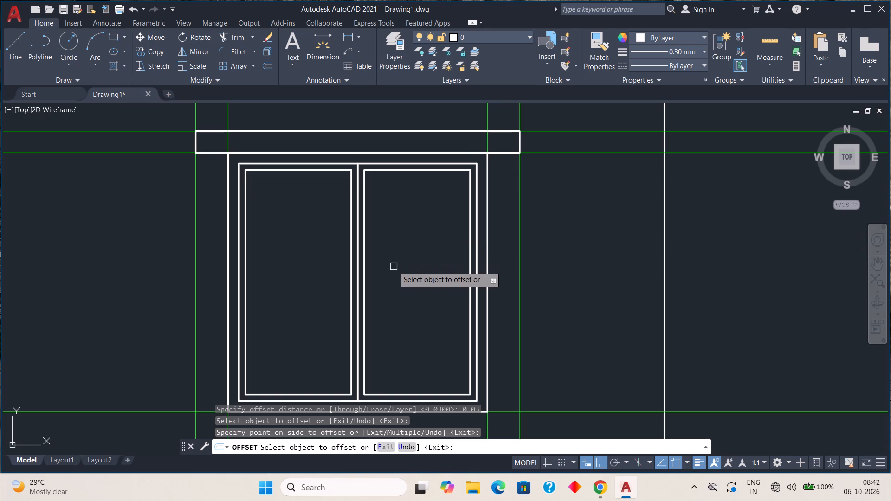
pyautogui.press('Escape')
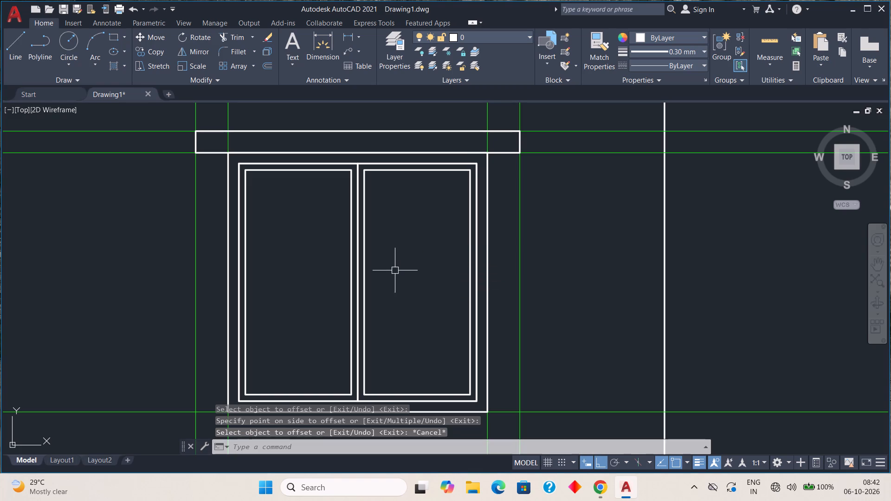
pyautogui.press('Escape')
pyautogui.press('Escape')
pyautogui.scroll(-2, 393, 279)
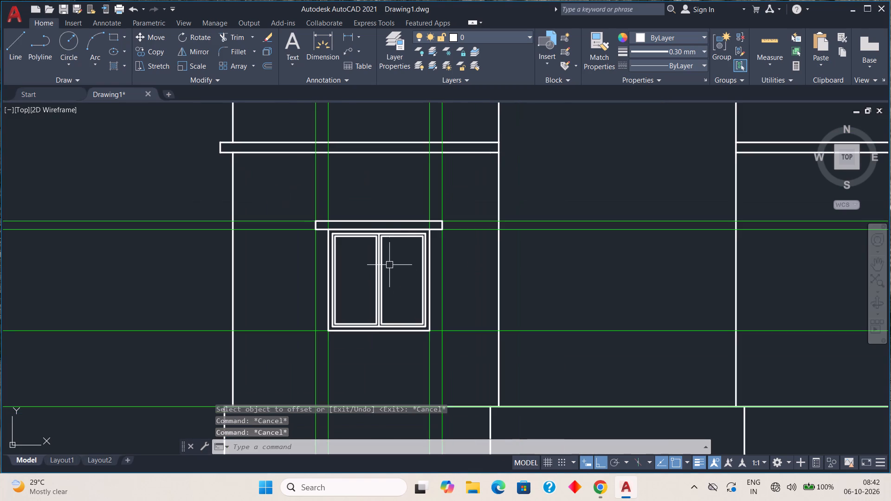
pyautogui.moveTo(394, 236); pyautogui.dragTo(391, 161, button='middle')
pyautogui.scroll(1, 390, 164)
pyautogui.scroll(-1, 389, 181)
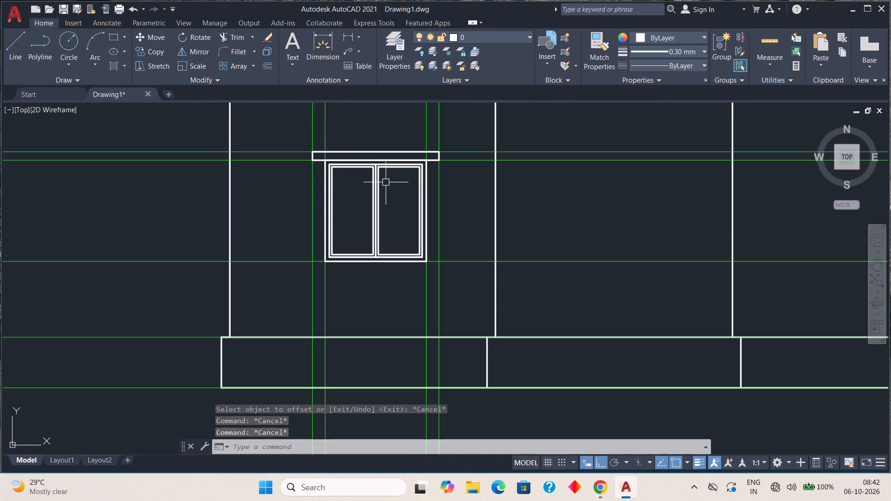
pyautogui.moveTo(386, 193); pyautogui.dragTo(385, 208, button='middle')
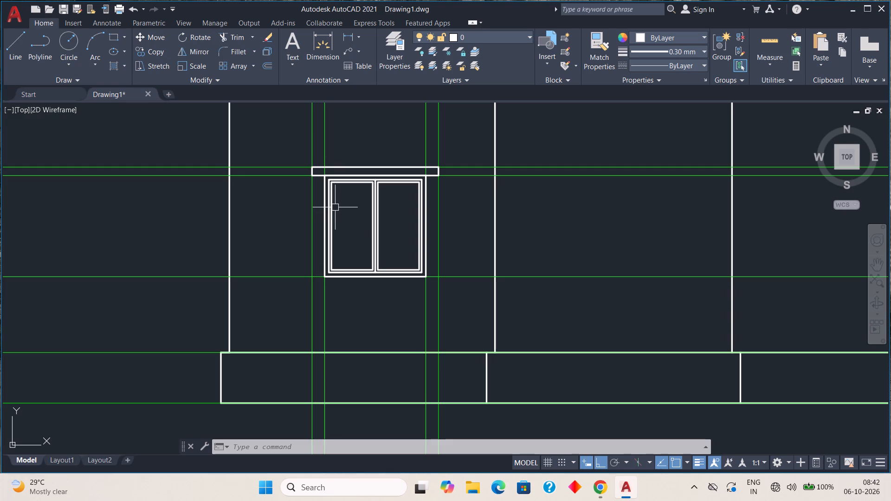
# Turn Ortho mode off and try to draw a slanted line inside the window's left pane.
pyautogui.scroll(1, 369, 201)
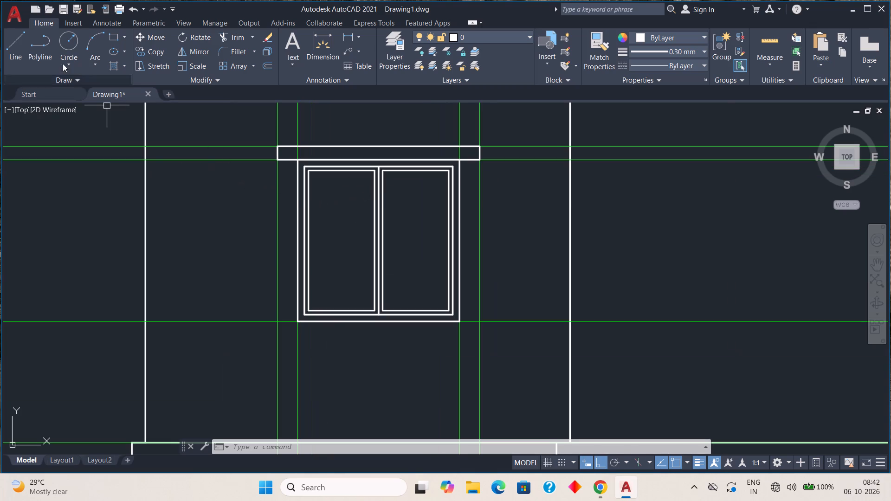
pyautogui.click(19, 48)
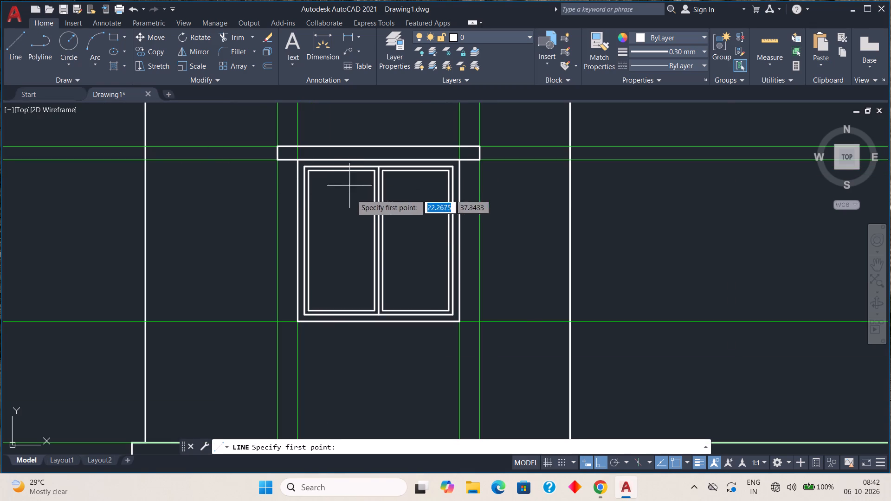
pyautogui.click(599, 461)
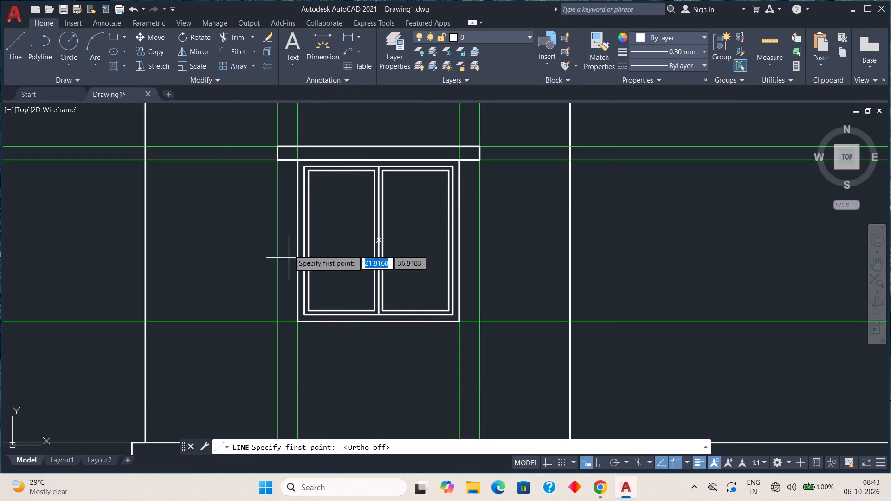
pyautogui.scroll(3, 307, 217)
pyautogui.scroll(-3, 336, 199)
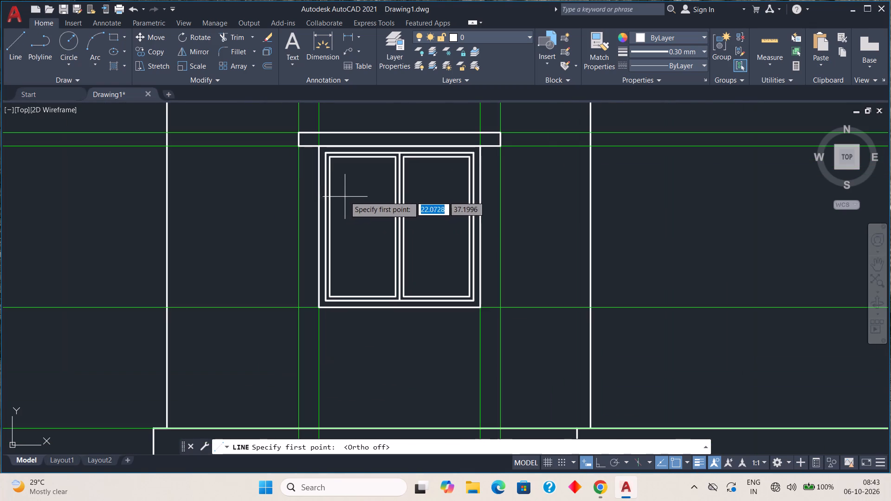
pyautogui.click(349, 195)
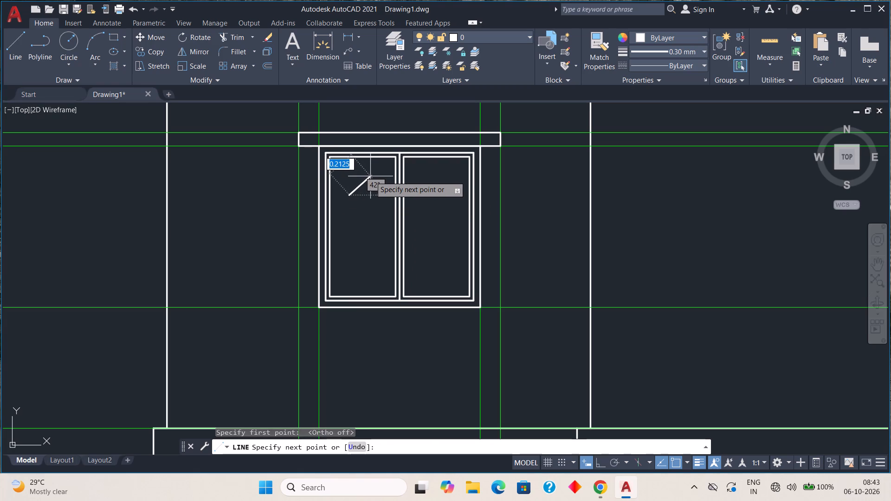
pyautogui.press('Escape')
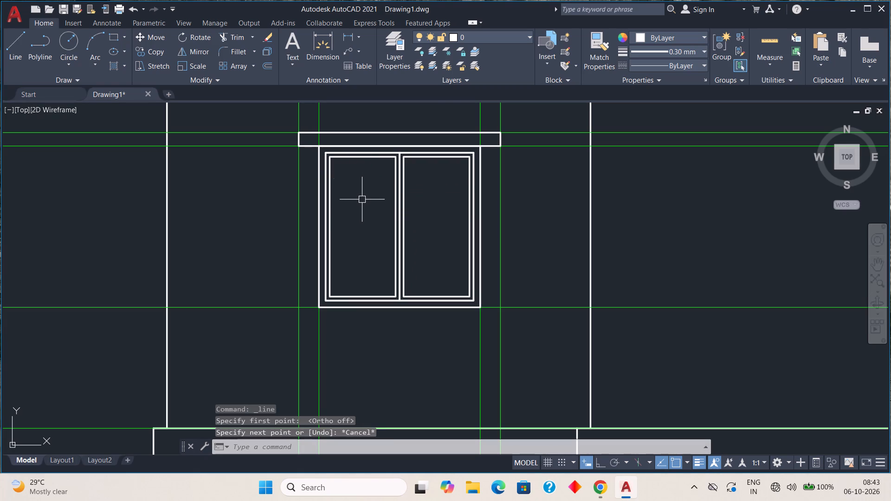
# Set the current lineweight to 0.25 mm.
pyautogui.scroll(-2, 357, 205)
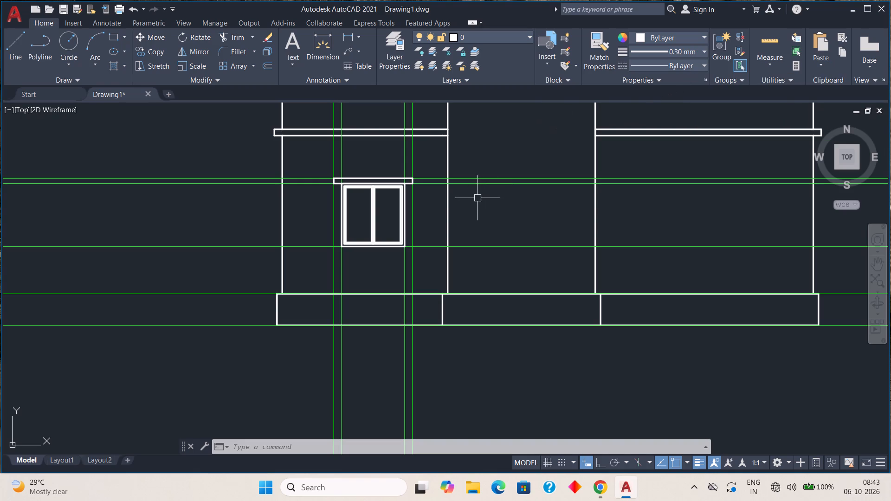
pyautogui.click(702, 48)
pyautogui.scroll(2, 686, 91)
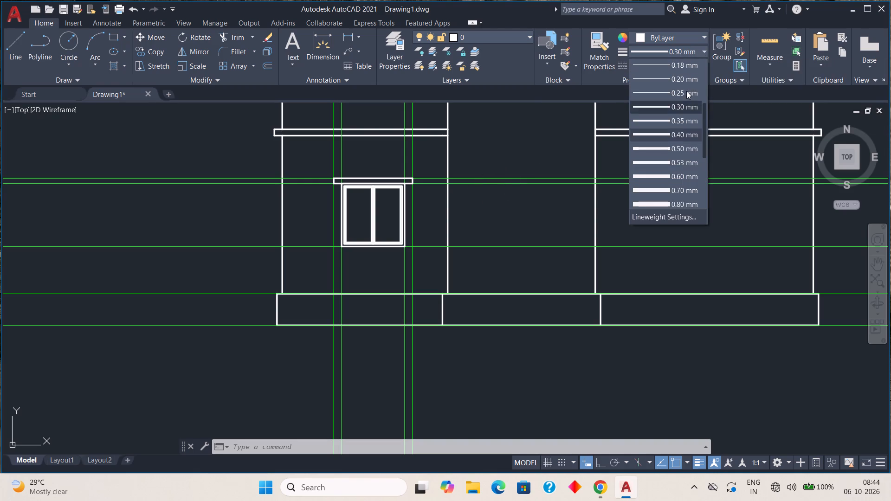
pyautogui.click(667, 135)
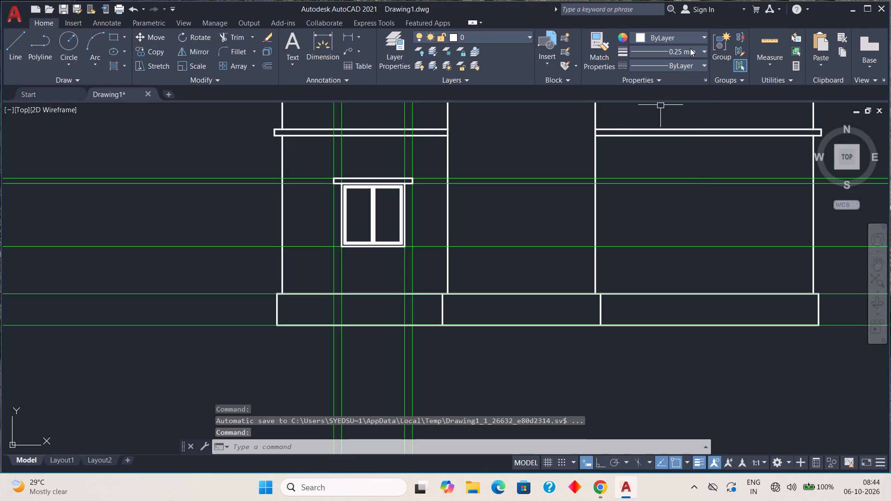
# Set the colour to green and draw a vertical construction line through the outer corner of the kitchen's W2 chajja on the floor plan.
pyautogui.click(701, 34)
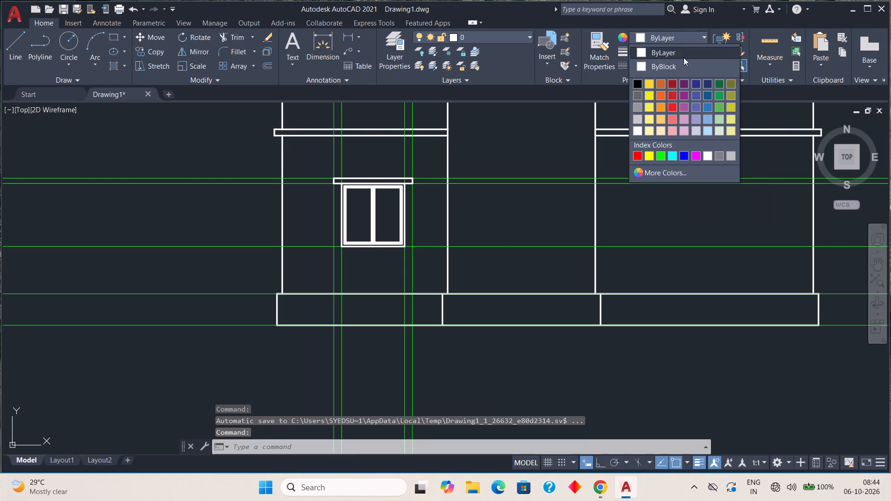
pyautogui.click(664, 155)
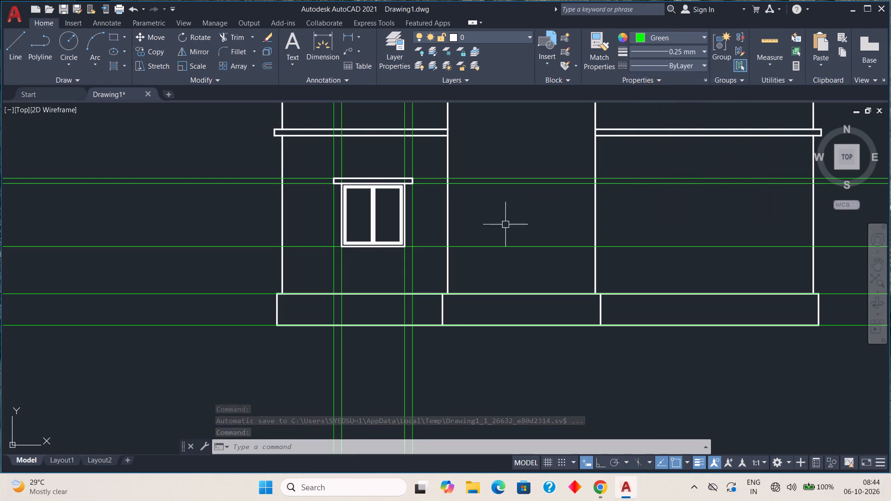
pyautogui.scroll(-1, 223, 327)
pyautogui.moveTo(256, 330); pyautogui.dragTo(305, 112, button='middle')
pyautogui.moveTo(336, 278); pyautogui.dragTo(338, 243, button='middle')
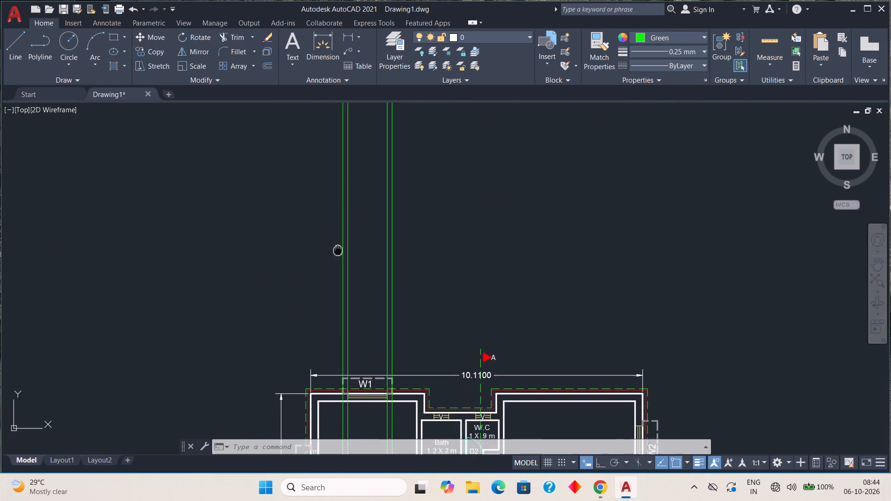
pyautogui.moveTo(338, 243); pyautogui.dragTo(342, 0, button='middle')
pyautogui.moveTo(328, 338); pyautogui.dragTo(340, 250, button='middle')
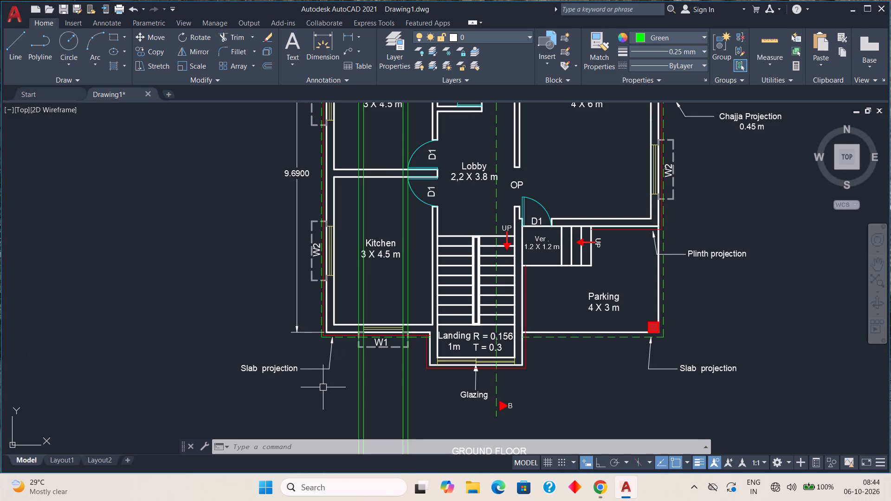
pyautogui.press('x')
pyautogui.press('l')
pyautogui.press('space')
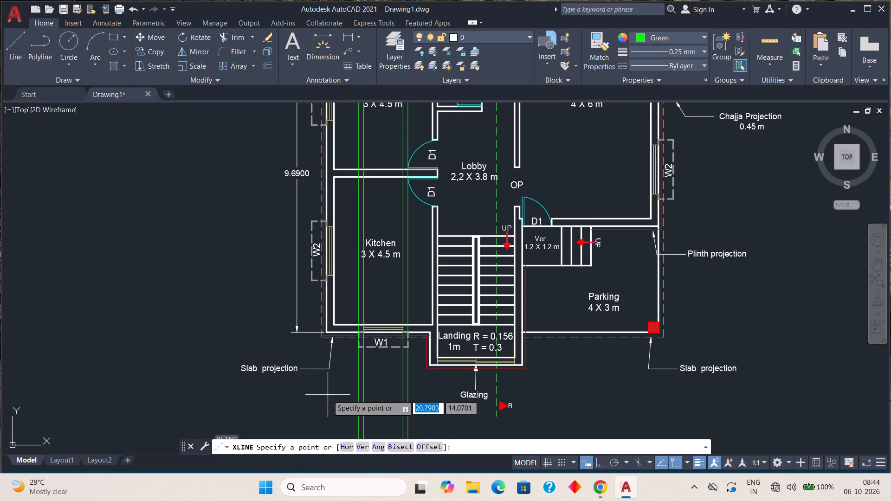
pyautogui.write('V')
pyautogui.press('space')
pyautogui.scroll(3, 313, 276)
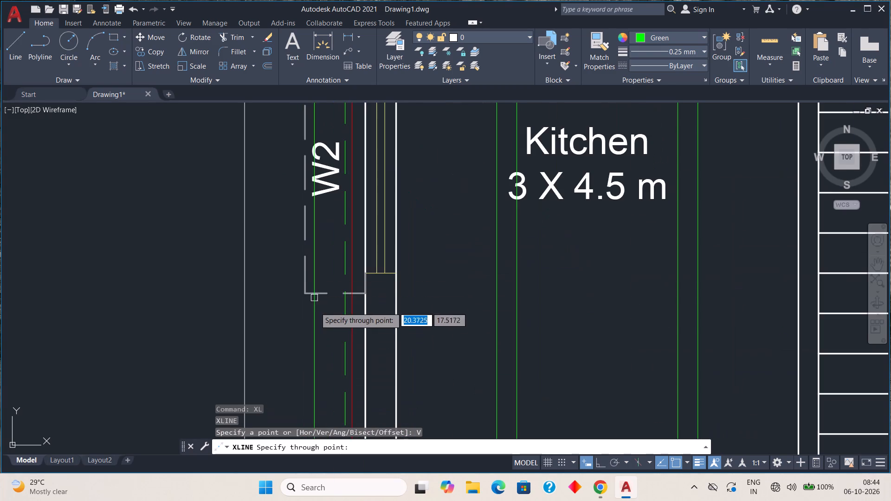
pyautogui.click(303, 294)
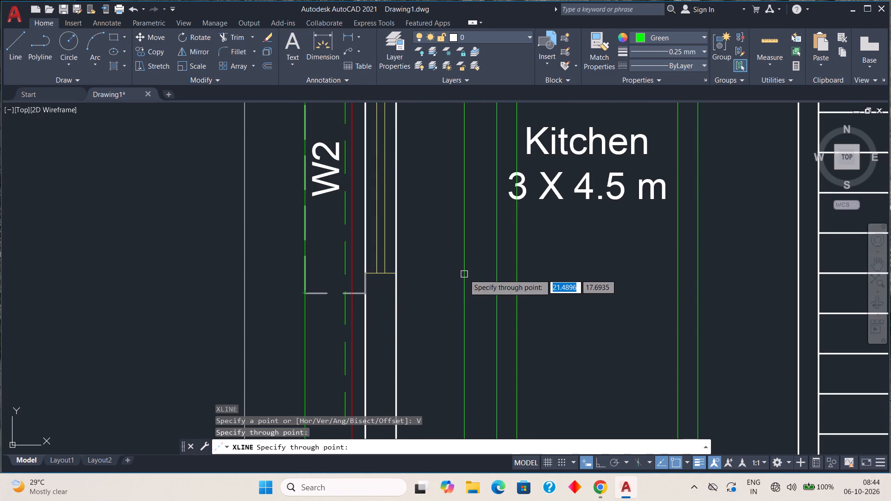
pyautogui.press('Escape')
# Draw a ByLayer, 0.30 mm lineweight rectangle about 0.45 wide between the new guide and the left wall, at the chajja level.
pyautogui.scroll(-3, 452, 270)
pyautogui.moveTo(415, 190); pyautogui.dragTo(413, 444, button='middle')
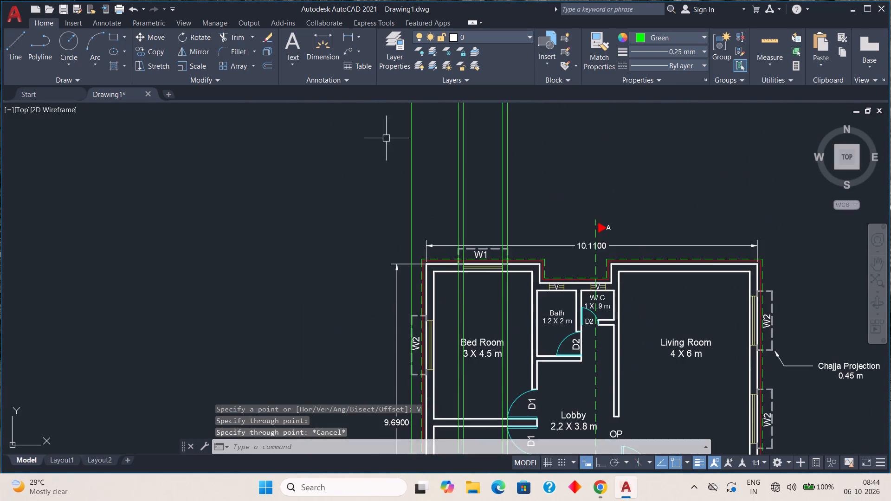
pyautogui.moveTo(392, 163); pyautogui.dragTo(353, 398, button='middle')
pyautogui.moveTo(377, 229); pyautogui.dragTo(373, 411, button='middle')
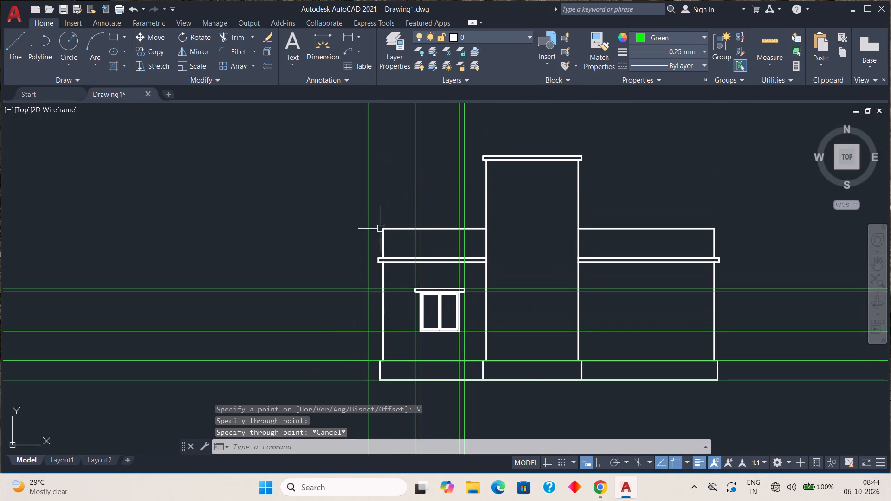
pyautogui.scroll(3, 367, 293)
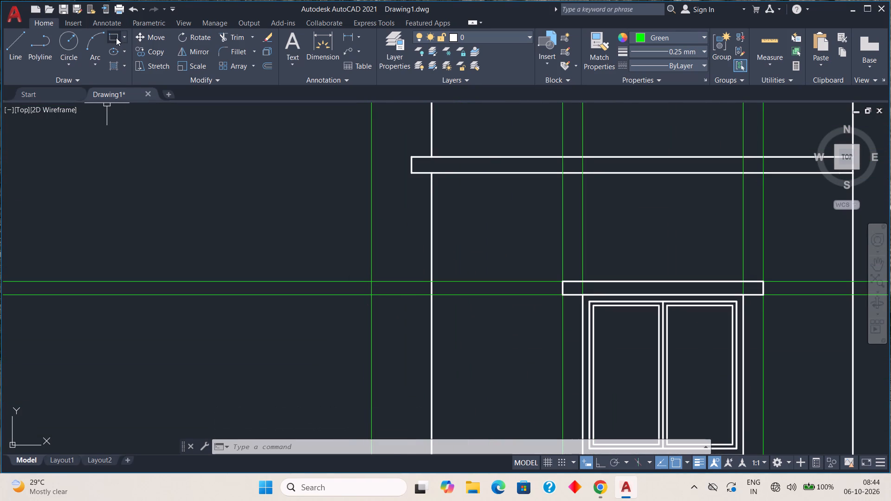
pyautogui.click(702, 36)
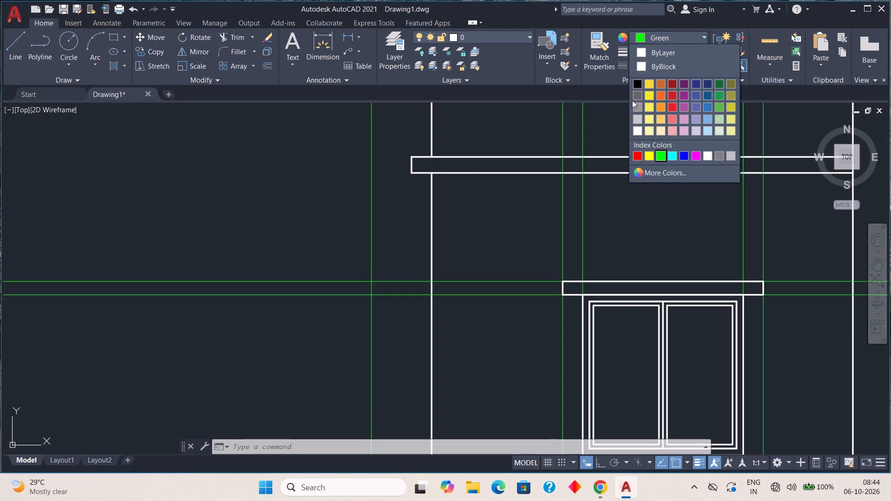
pyautogui.click(650, 49)
pyautogui.click(699, 49)
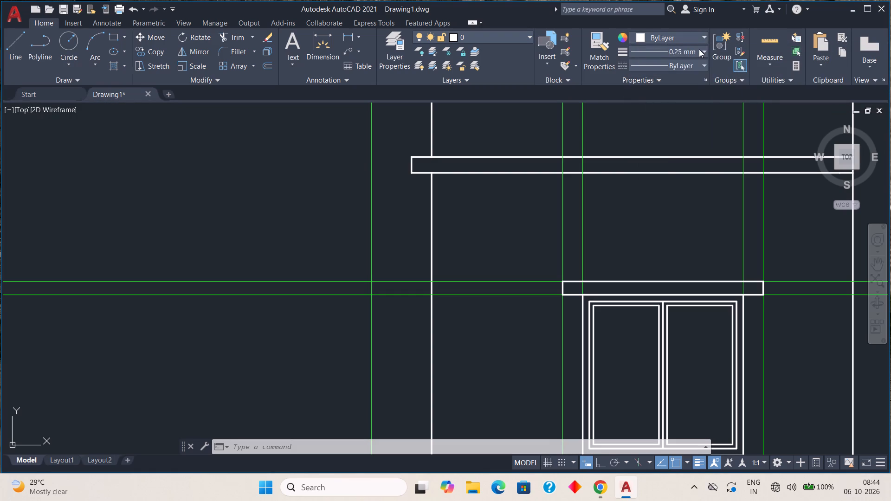
pyautogui.click(683, 80)
pyautogui.click(113, 42)
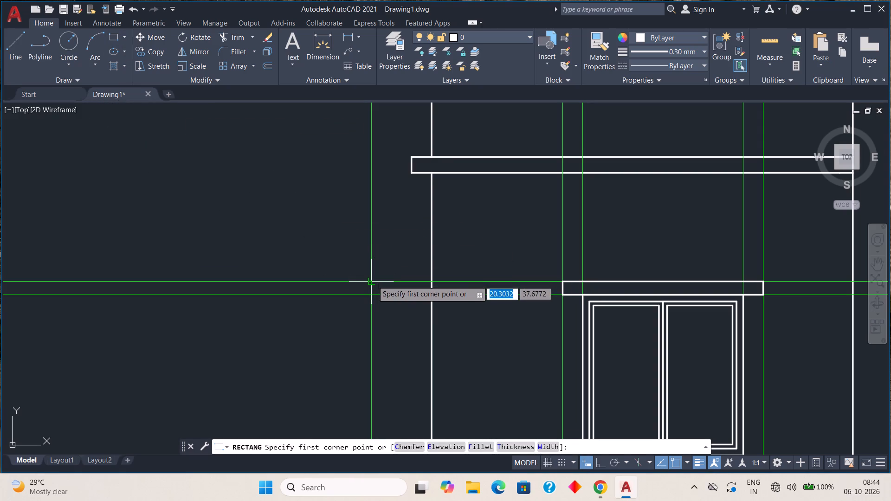
pyautogui.click(373, 281)
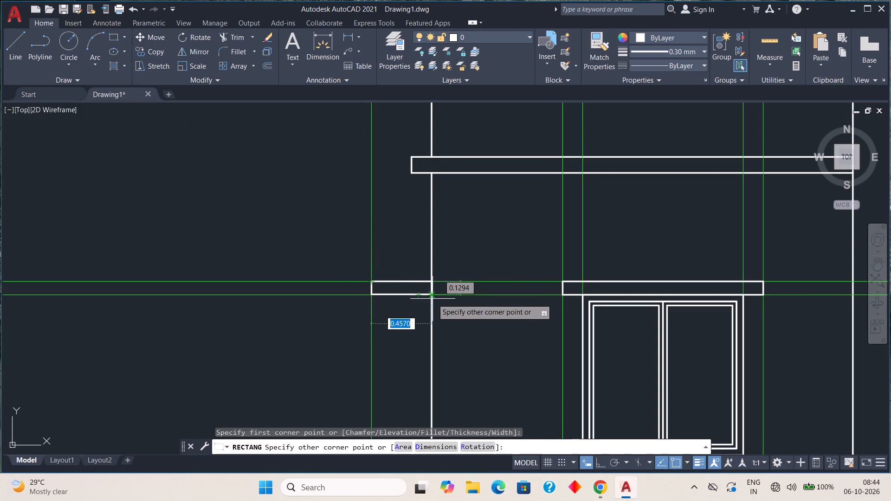
pyautogui.click(432, 295)
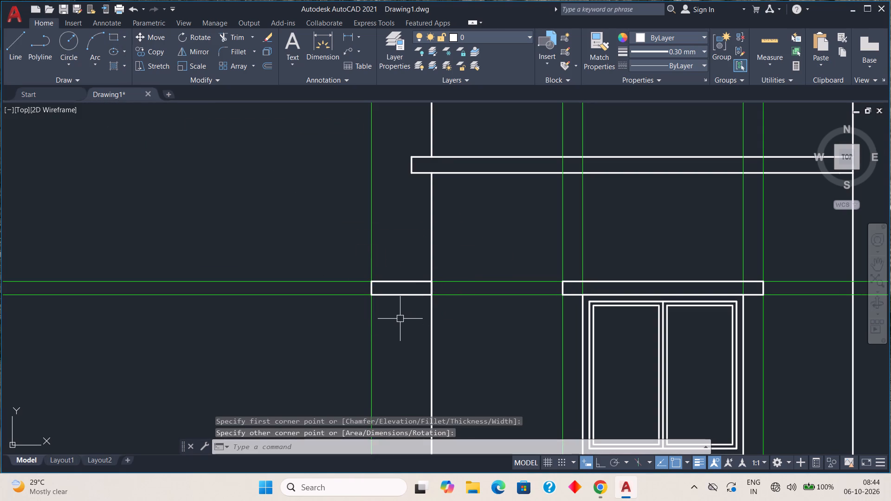
pyautogui.press('Escape')
# Draw a sloping line in the side chajja from its upper corner at the wall to the midpoint of its outer edge.
pyautogui.scroll(3, 411, 301)
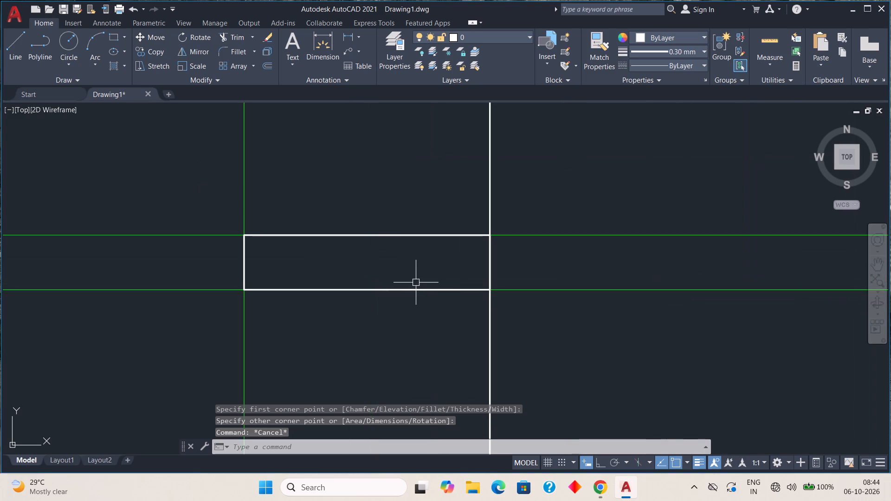
pyautogui.click(19, 42)
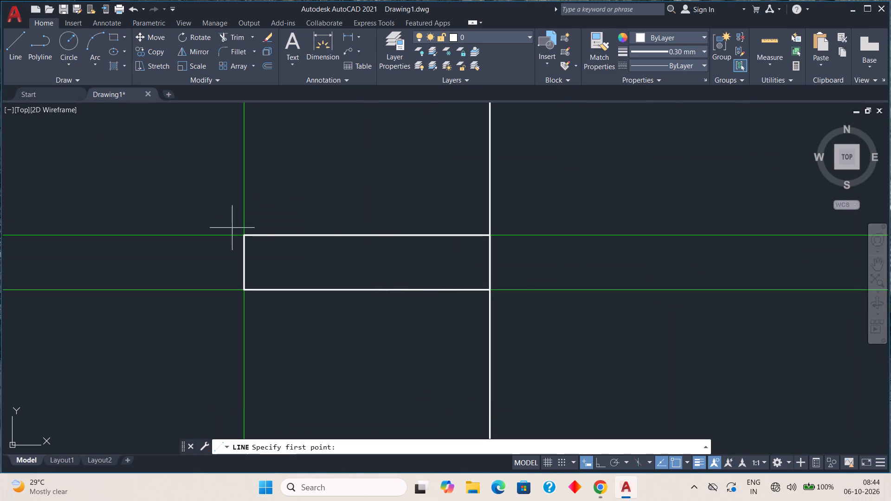
pyautogui.click(491, 236)
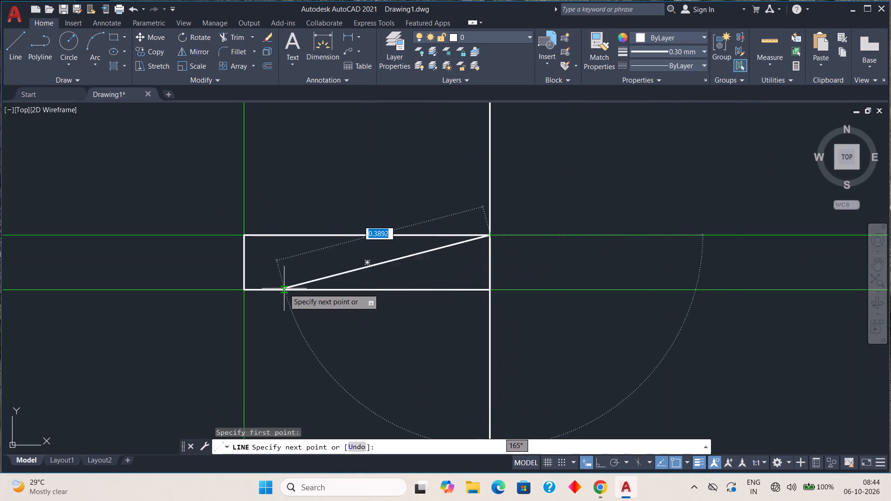
pyautogui.click(243, 263)
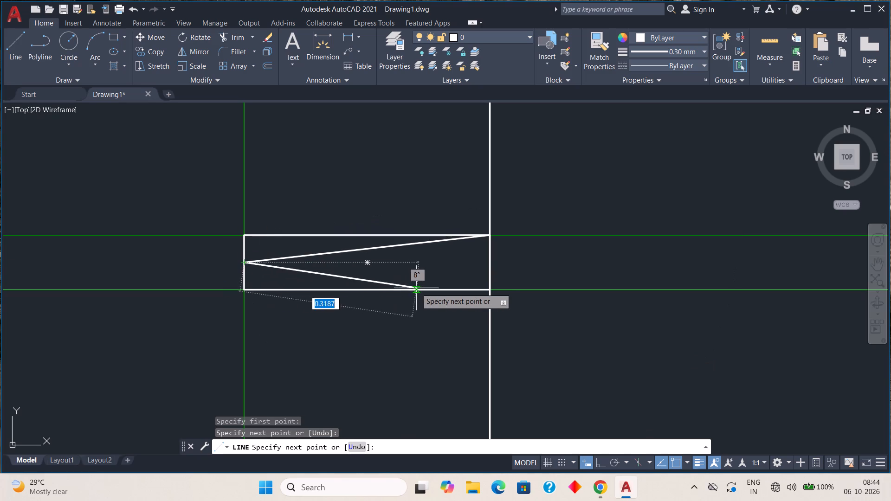
pyautogui.press('Escape')
# Draw a horizontal line along the middle of the chajja above window W1, joining the midpoints of its two ends.
pyautogui.scroll(-2, 426, 283)
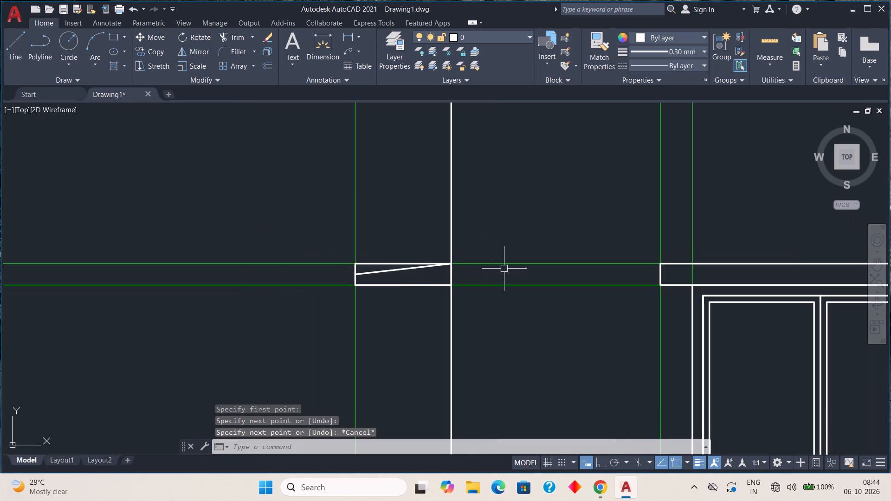
pyautogui.scroll(-1, 533, 271)
pyautogui.moveTo(520, 285); pyautogui.dragTo(394, 329, button='middle')
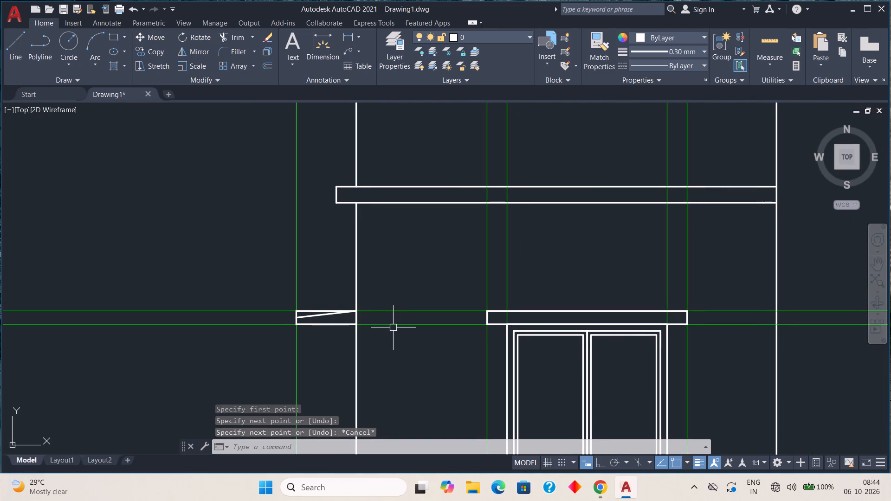
pyautogui.scroll(-2, 393, 328)
pyautogui.scroll(-1, 509, 353)
pyautogui.moveTo(551, 352); pyautogui.dragTo(550, 352, button='middle')
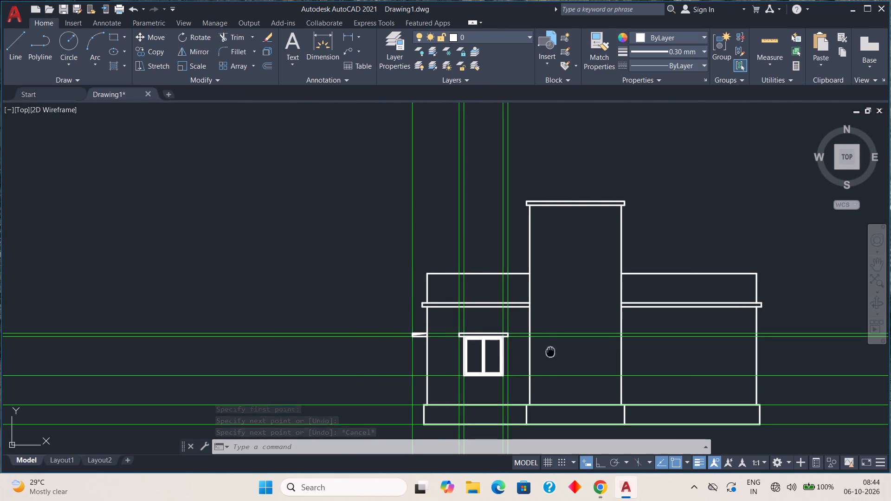
pyautogui.moveTo(550, 352); pyautogui.dragTo(68, 262, button='middle')
pyautogui.scroll(-1, 319, 284)
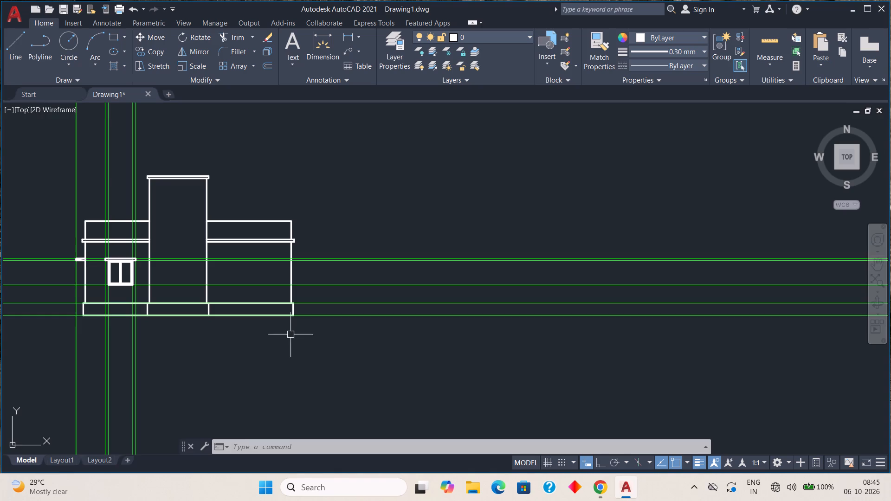
pyautogui.moveTo(293, 341); pyautogui.dragTo(333, 215, button='middle')
pyautogui.moveTo(294, 234); pyautogui.dragTo(298, 327, button='middle')
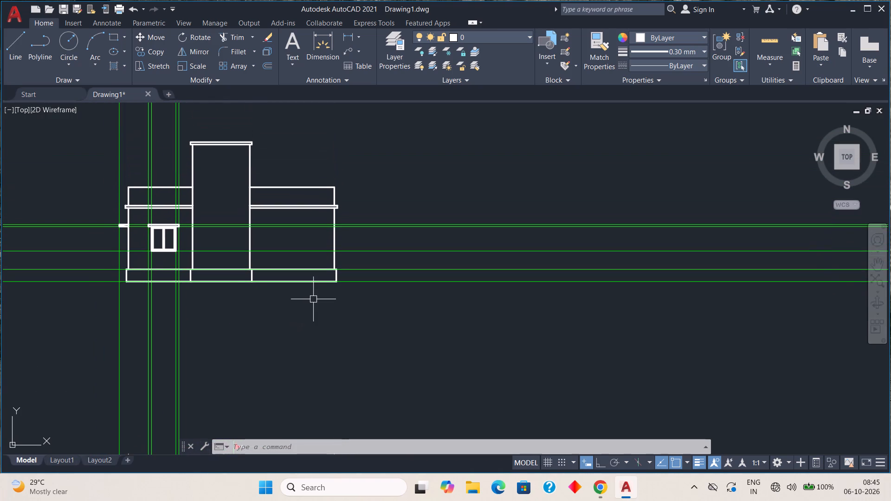
pyautogui.scroll(3, 105, 217)
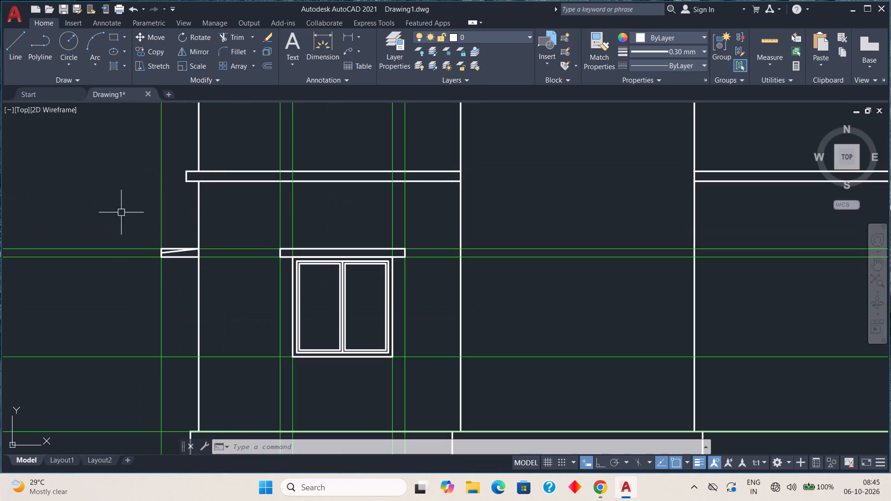
pyautogui.moveTo(144, 206); pyautogui.dragTo(146, 239, button='middle')
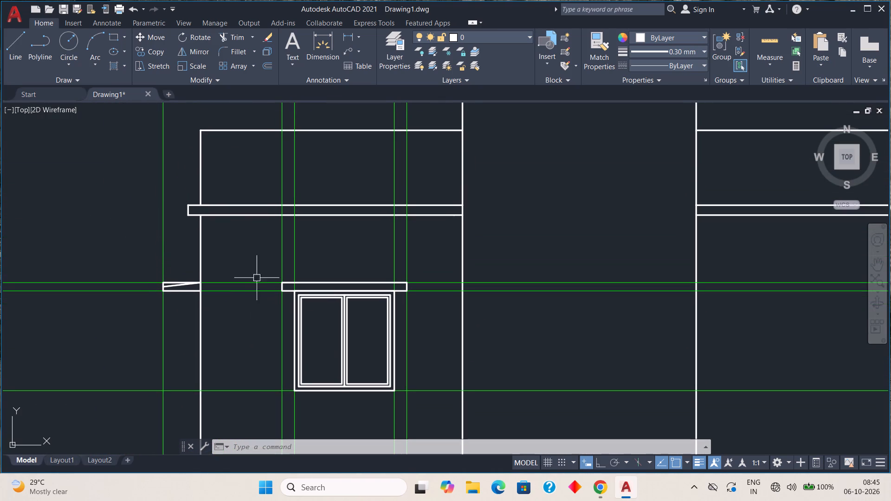
pyautogui.moveTo(274, 298); pyautogui.dragTo(265, 318, button='middle')
pyautogui.scroll(3, 312, 315)
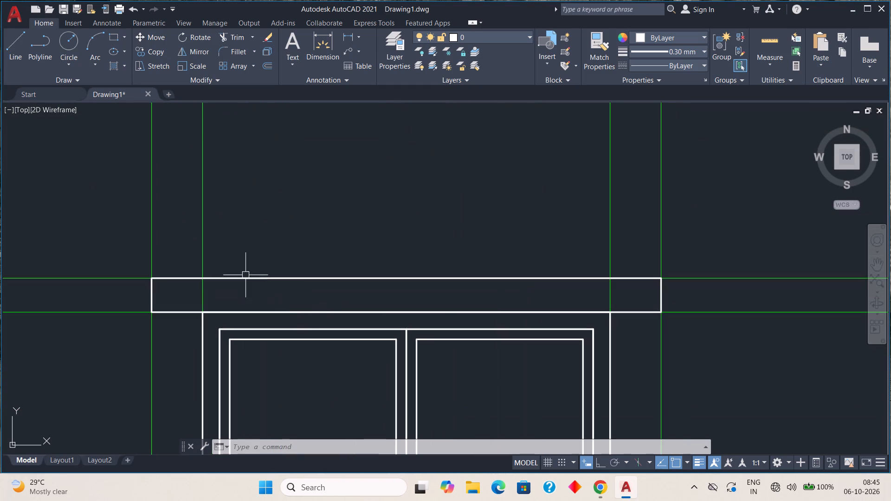
pyautogui.click(24, 46)
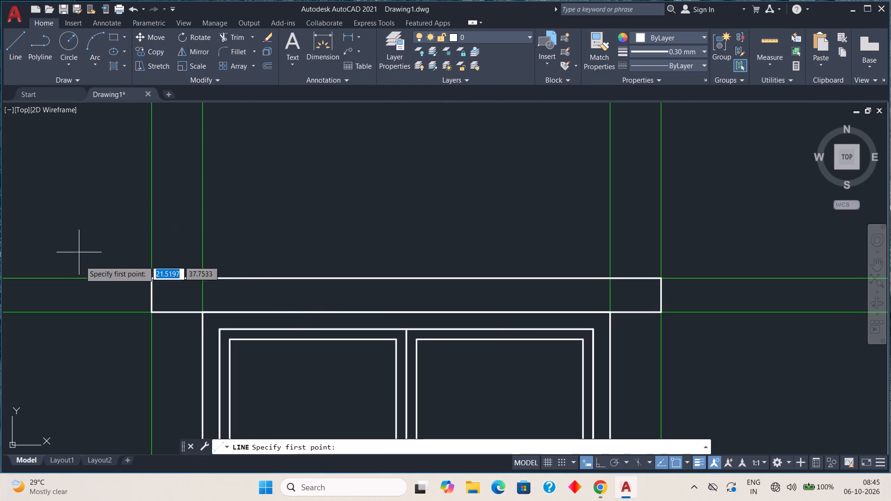
pyautogui.click(150, 295)
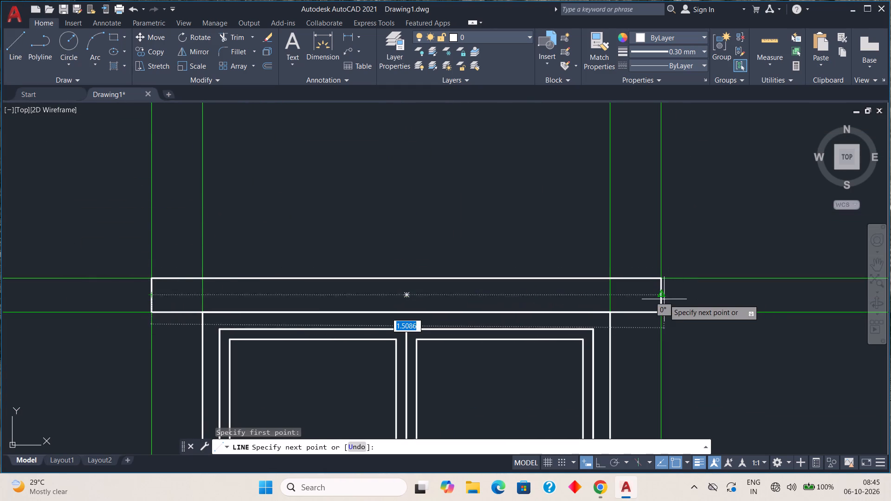
pyautogui.click(664, 298)
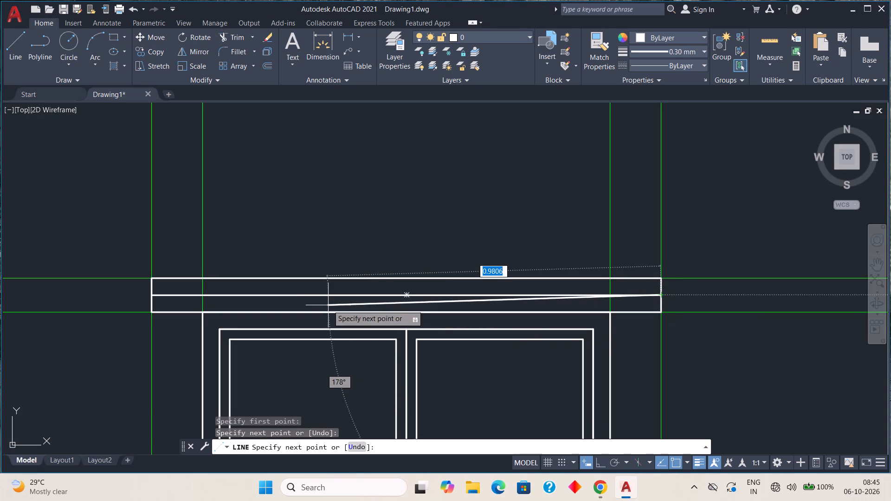
pyautogui.press('Escape')
# Examine the window and chajja details in the elevation against the ground-floor plan and its projected guides.
pyautogui.scroll(-2, 329, 308)
pyautogui.moveTo(330, 364); pyautogui.dragTo(334, 236, button='middle')
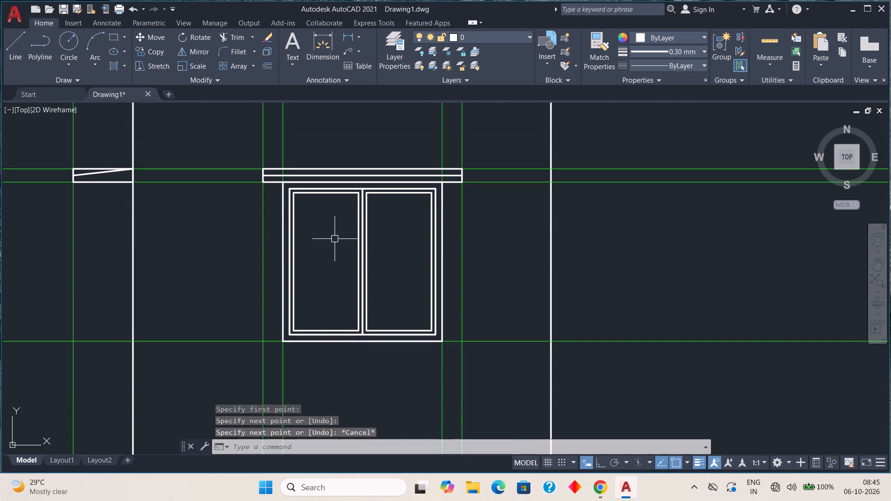
pyautogui.scroll(-1, 336, 260)
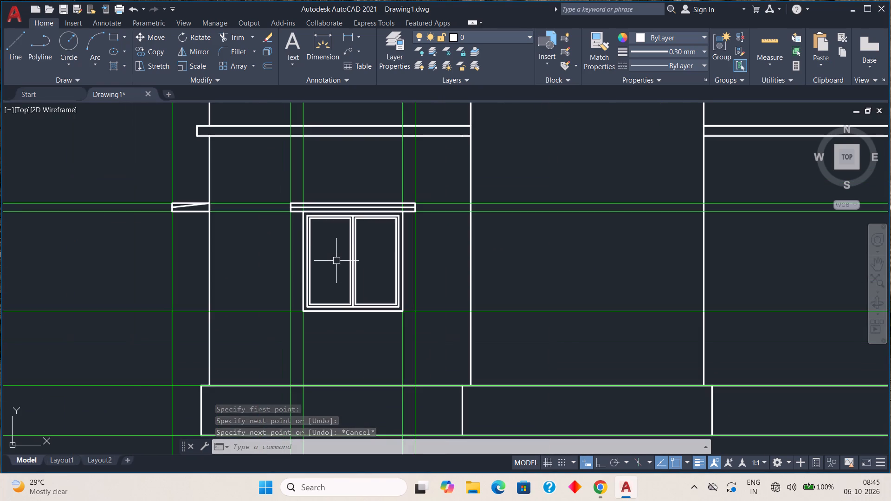
pyautogui.scroll(-1, 336, 263)
pyautogui.scroll(-1, 364, 330)
pyautogui.moveTo(473, 366); pyautogui.dragTo(457, 207, button='middle')
pyautogui.scroll(-1, 457, 207)
pyautogui.moveTo(480, 348); pyautogui.dragTo(460, 187, button='middle')
pyautogui.moveTo(461, 173); pyautogui.dragTo(463, 185, button='middle')
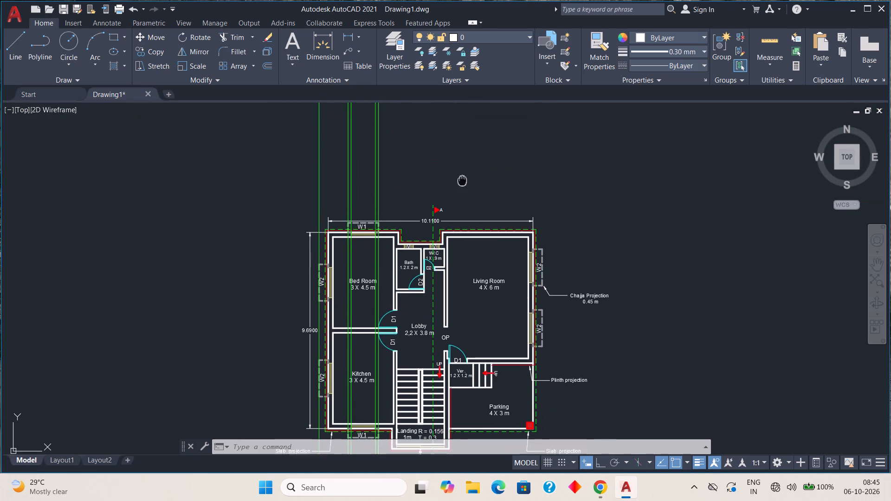
pyautogui.moveTo(463, 185); pyautogui.dragTo(463, 293, button='middle')
pyautogui.moveTo(458, 195); pyautogui.dragTo(456, 317, button='middle')
pyautogui.scroll(3, 355, 224)
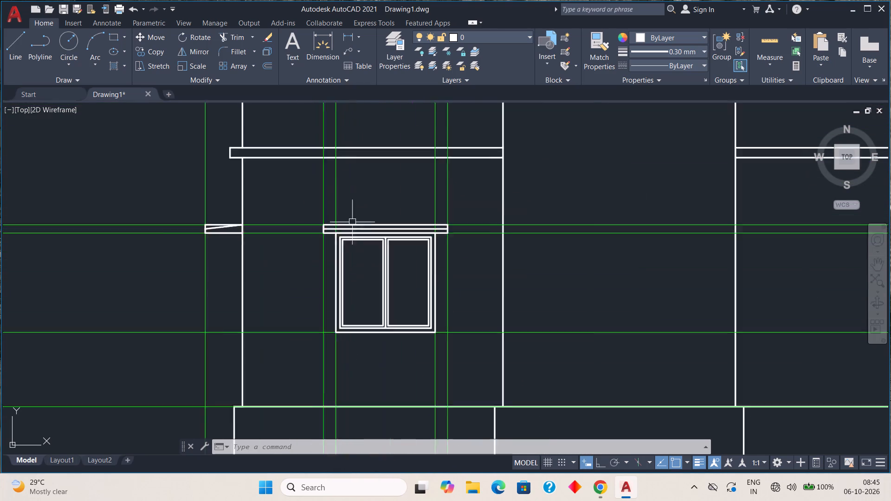
# Trim away the side chajja's top edge and upper outer edge above the sloping line, leaving a tapered profile against the left wall.
pyautogui.scroll(1, 352, 222)
pyautogui.moveTo(223, 191); pyautogui.dragTo(272, 285, button='middle')
pyautogui.scroll(2, 236, 294)
pyautogui.moveTo(255, 300); pyautogui.dragTo(362, 283, button='middle')
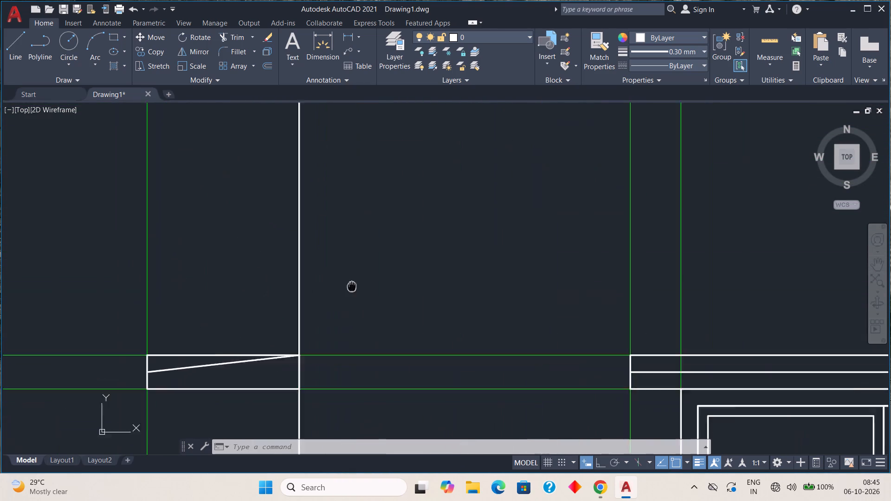
pyautogui.moveTo(362, 283); pyautogui.dragTo(492, 245, button='middle')
pyautogui.click(232, 36)
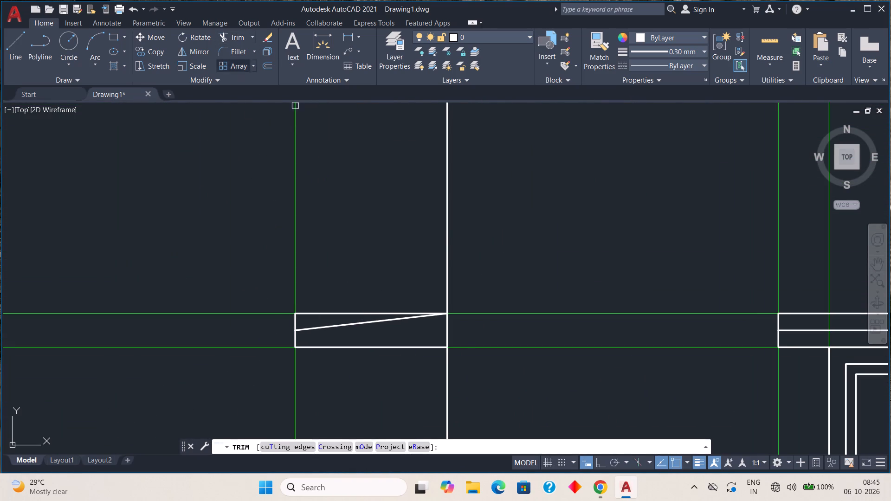
pyautogui.click(311, 315)
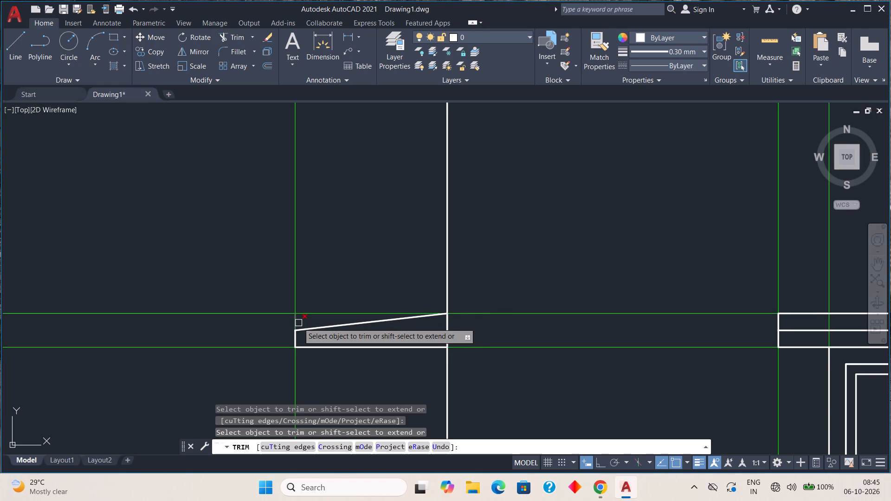
pyautogui.click(298, 323)
pyautogui.press('Escape')
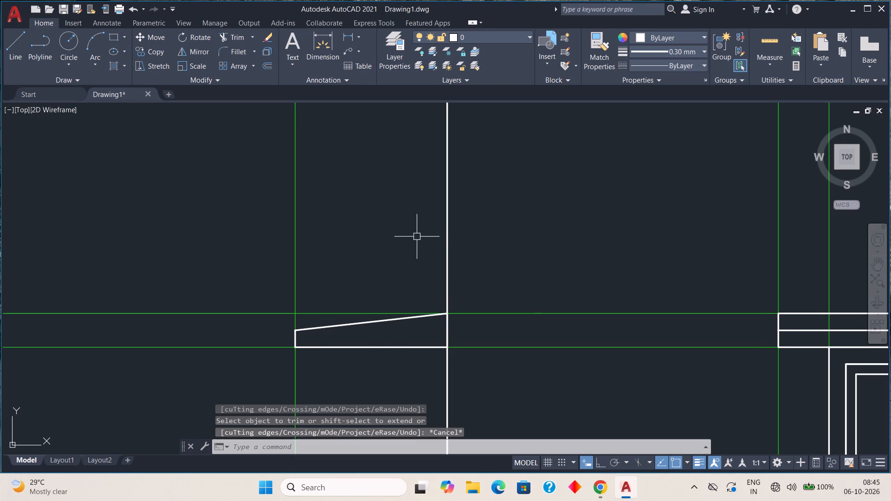
# Examine the whole elevation, checking the side chajja and the window W1 chajja against the walls, slab bands and guides.
pyautogui.scroll(-2, 375, 296)
pyautogui.moveTo(385, 375); pyautogui.dragTo(291, 315, button='middle')
pyautogui.scroll(-1, 302, 295)
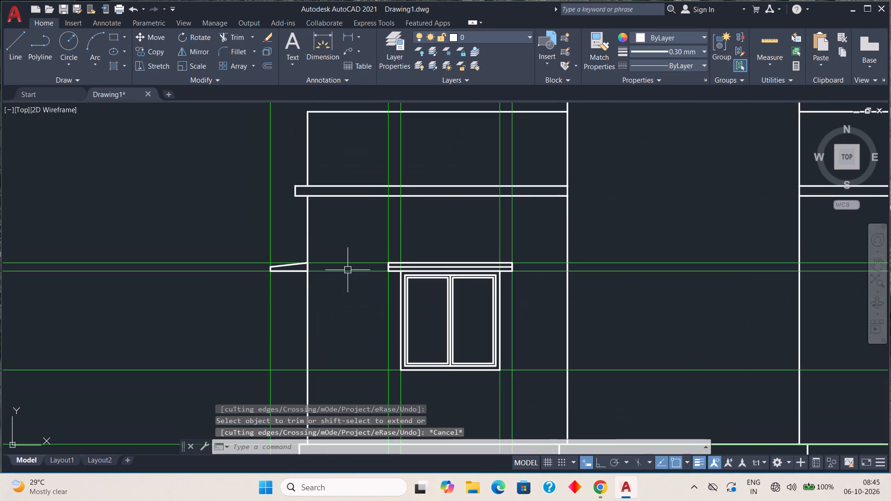
pyautogui.moveTo(371, 256); pyautogui.dragTo(349, 304, button='middle')
pyautogui.scroll(-1, 349, 304)
pyautogui.moveTo(375, 266); pyautogui.dragTo(350, 287, button='middle')
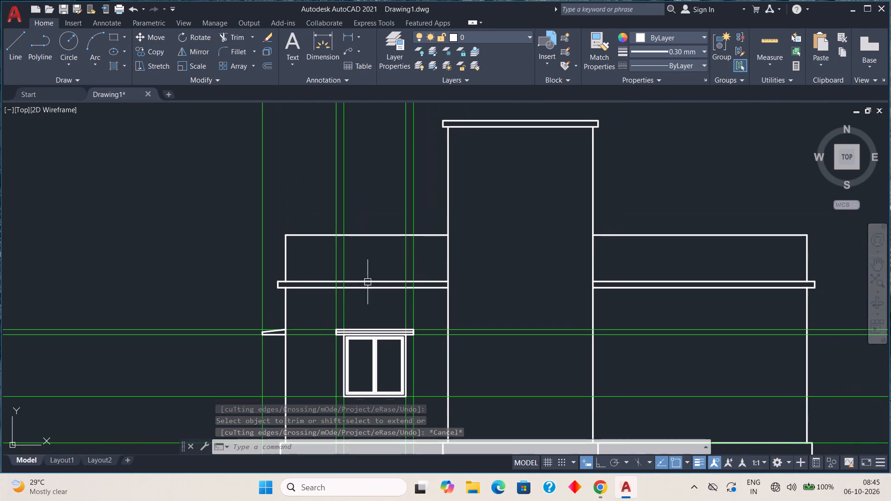
pyautogui.scroll(-1, 402, 280)
pyautogui.moveTo(405, 290); pyautogui.dragTo(381, 218, button='middle')
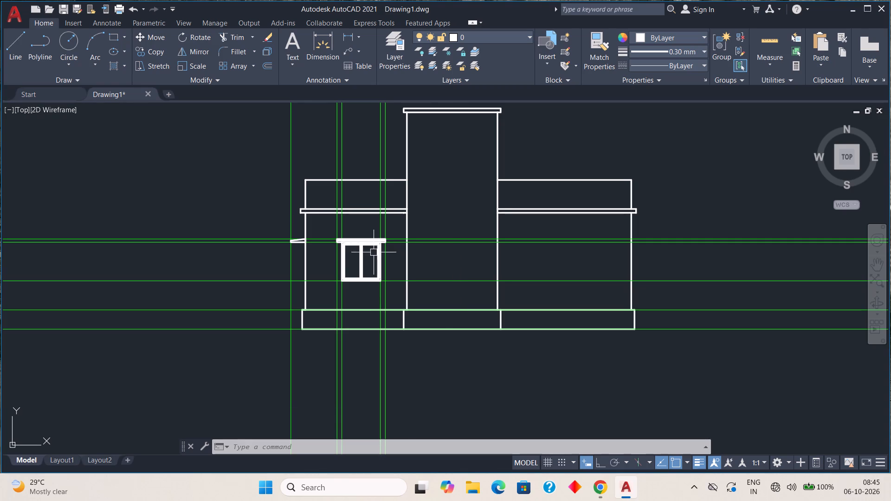
pyautogui.scroll(-1, 376, 283)
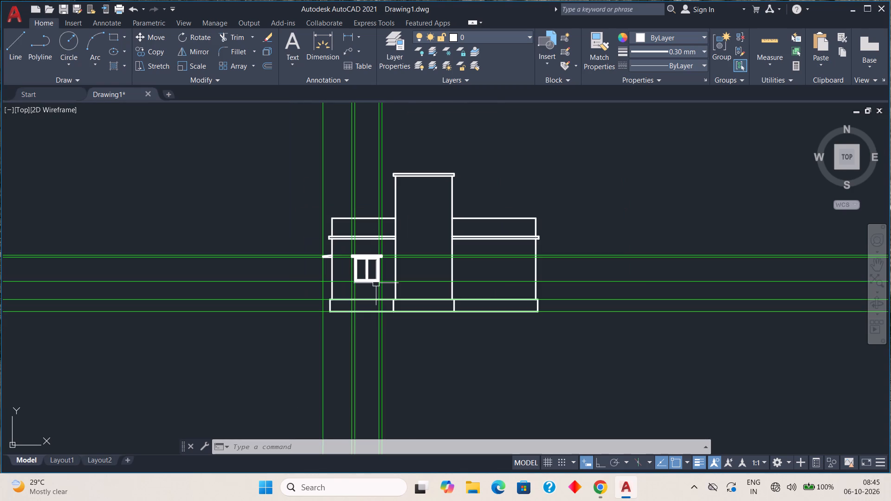
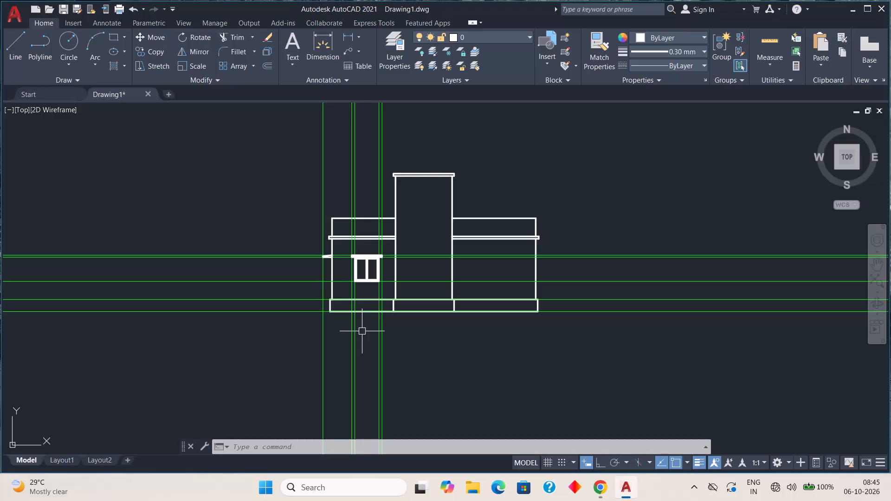
# Set the current object colour to green and the lineweight to 0.25 mm for guide lines.
pyautogui.scroll(2, 468, 274)
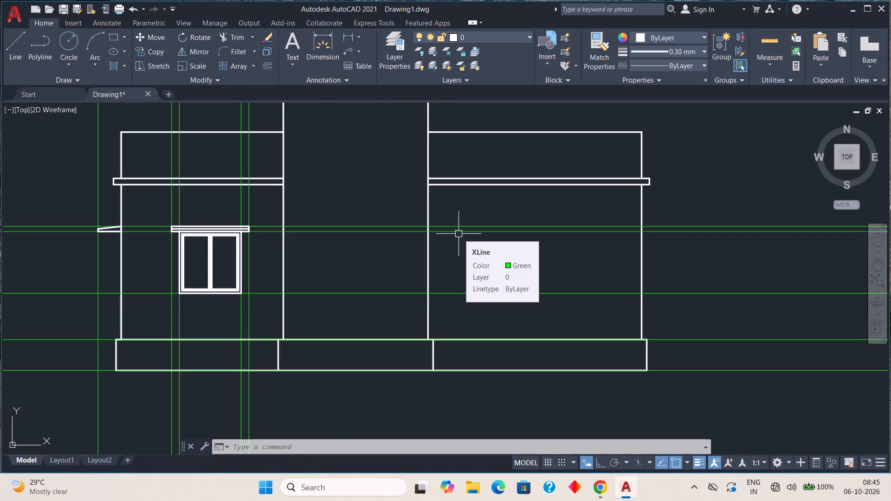
pyautogui.click(704, 34)
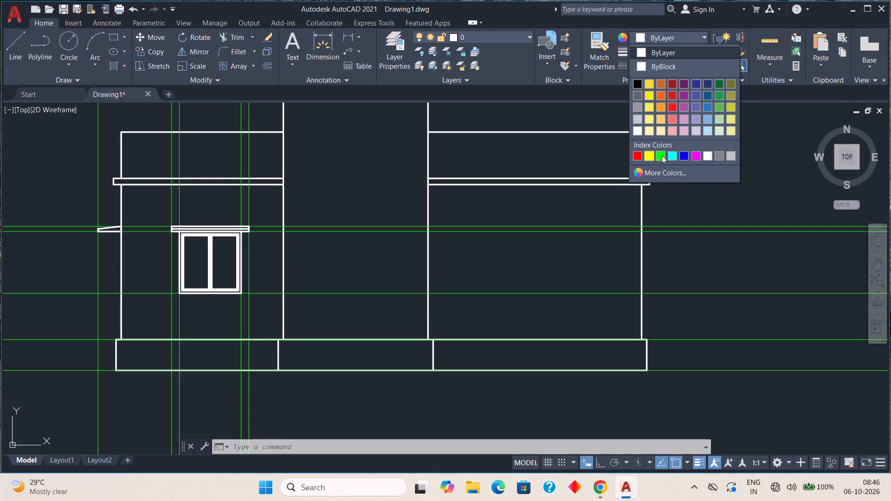
pyautogui.click(664, 156)
pyautogui.click(700, 49)
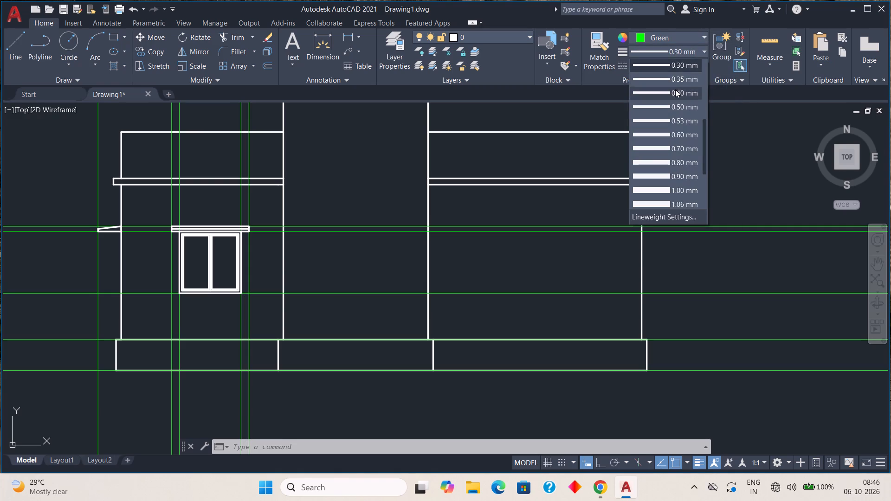
pyautogui.scroll(2, 672, 72)
pyautogui.click(667, 137)
# Place vertical construction lines through the verandah door D1's right jamb and the outer edge of the right-hand W2 chajja on the ground-floor plan.
pyautogui.scroll(-1, 518, 263)
pyautogui.moveTo(465, 316); pyautogui.dragTo(444, 257, button='middle')
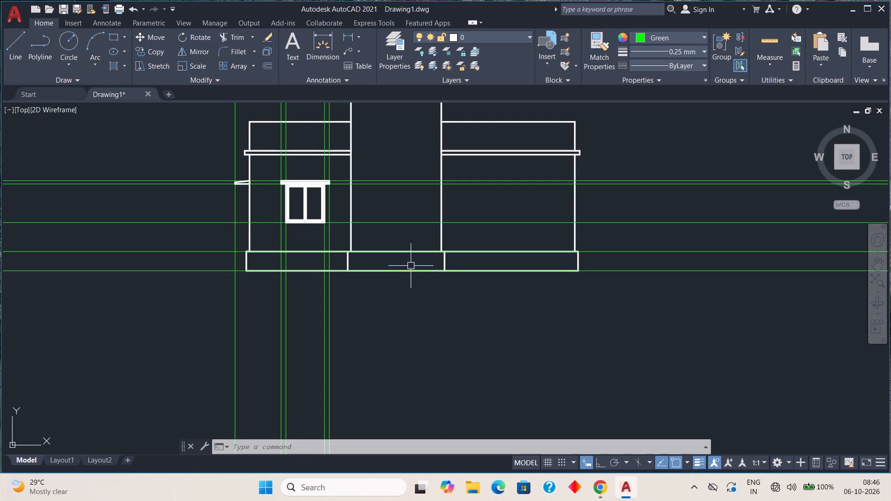
pyautogui.write('XL V')
pyautogui.press('space')
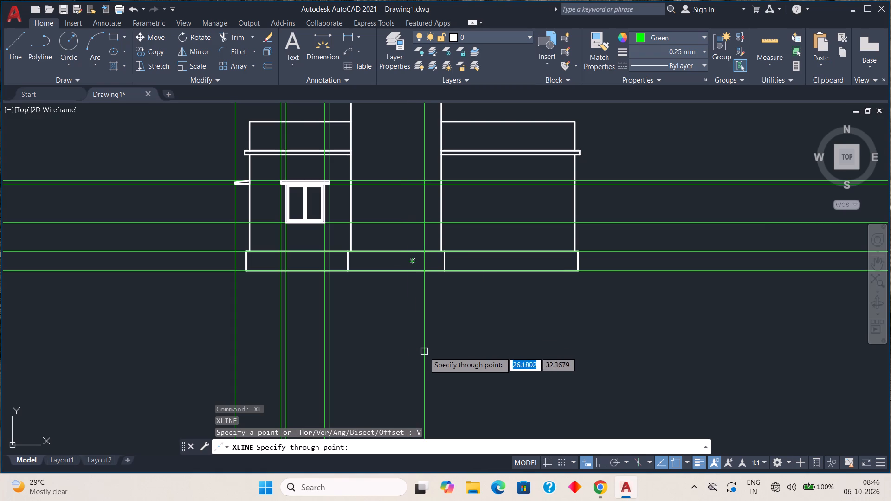
pyautogui.moveTo(435, 387); pyautogui.dragTo(439, 68, button='middle')
pyautogui.moveTo(439, 361); pyautogui.dragTo(448, 57, button='middle')
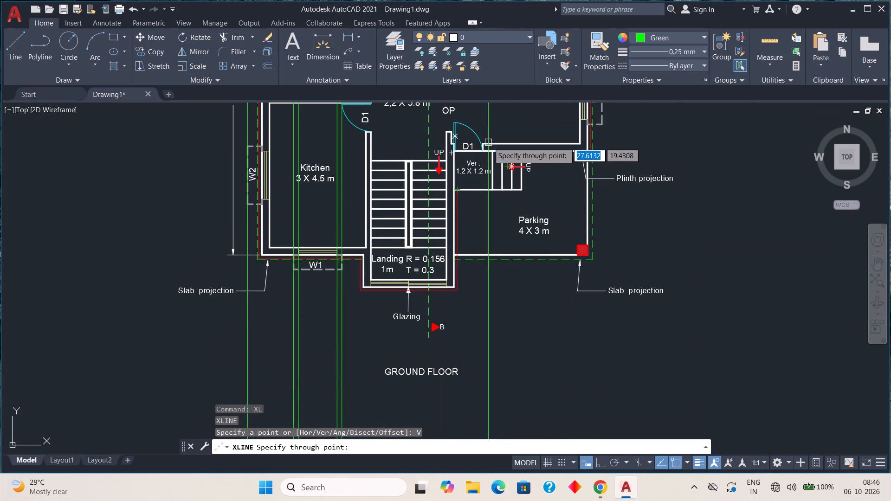
pyautogui.scroll(4, 484, 148)
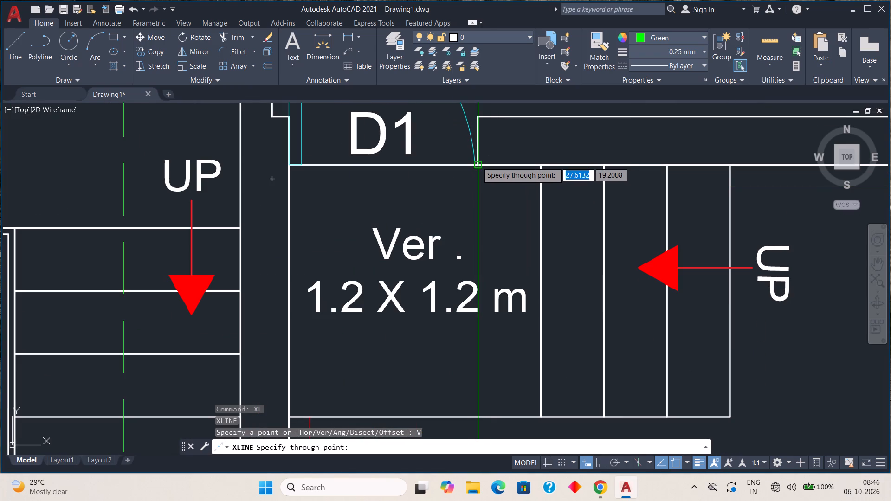
pyautogui.click(477, 162)
pyautogui.scroll(-4, 580, 151)
pyautogui.moveTo(638, 166); pyautogui.dragTo(360, 241, button='middle')
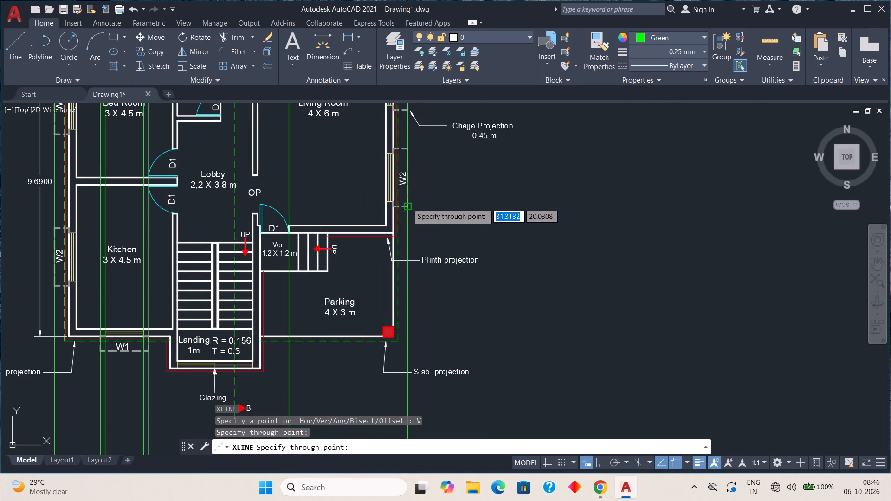
pyautogui.scroll(3, 407, 203)
pyautogui.click(407, 215)
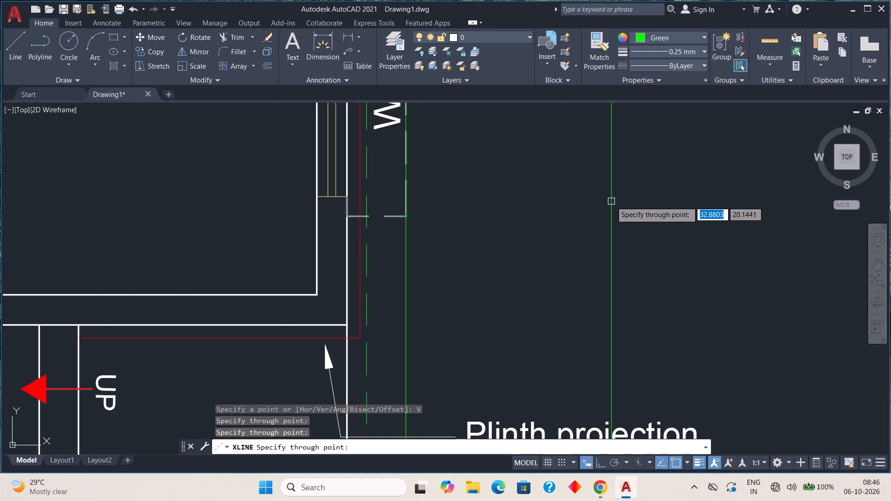
pyautogui.press('Escape')
# Set the current object lineweight to 0.30 mm and colour to ByLayer for the elevation linework.
pyautogui.scroll(-4, 464, 215)
pyautogui.moveTo(379, 194); pyautogui.dragTo(391, 278, button='middle')
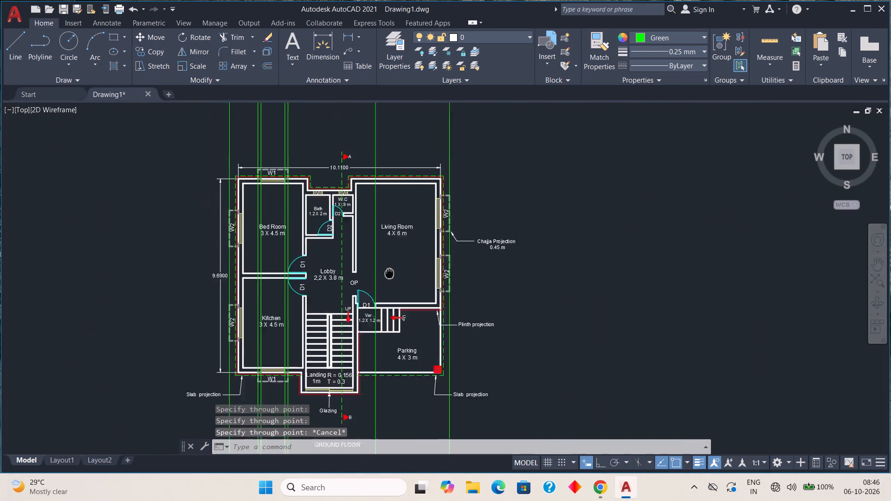
pyautogui.moveTo(391, 278); pyautogui.dragTo(400, 341, button='middle')
pyautogui.moveTo(376, 186); pyautogui.dragTo(392, 374, button='middle')
pyautogui.moveTo(382, 246); pyautogui.dragTo(387, 284, button='middle')
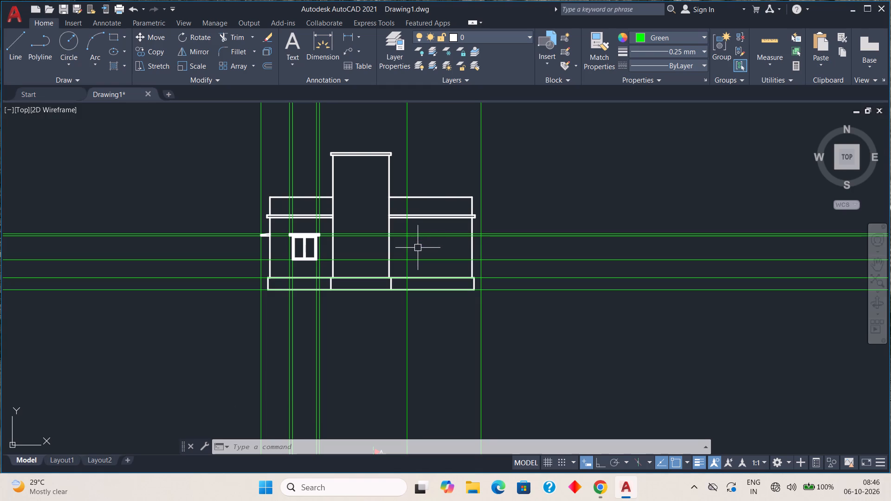
pyautogui.scroll(3, 415, 257)
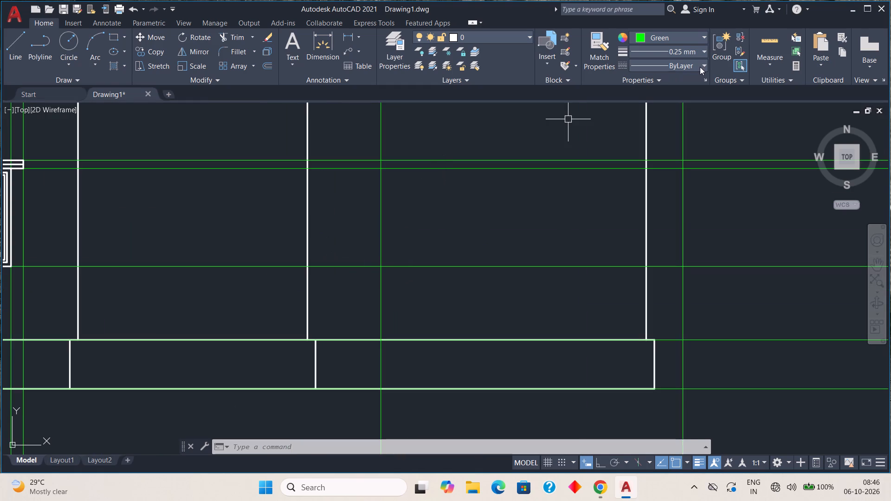
pyautogui.click(701, 51)
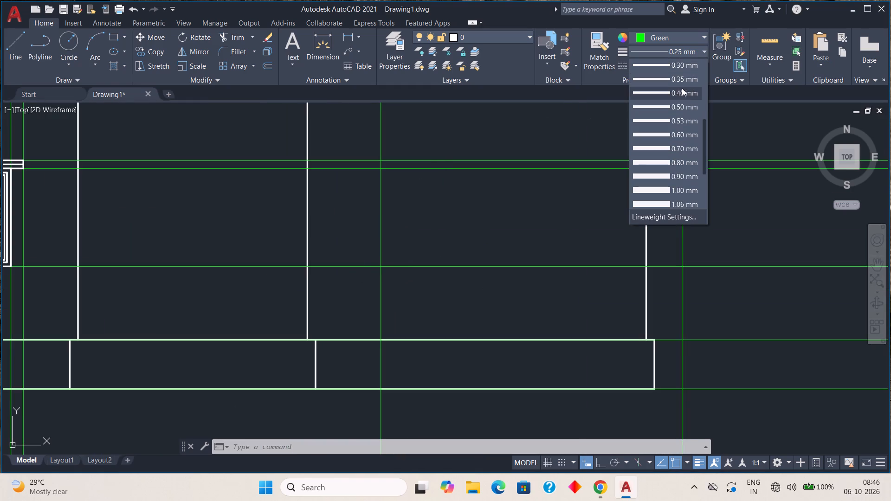
pyautogui.click(677, 68)
pyautogui.click(702, 32)
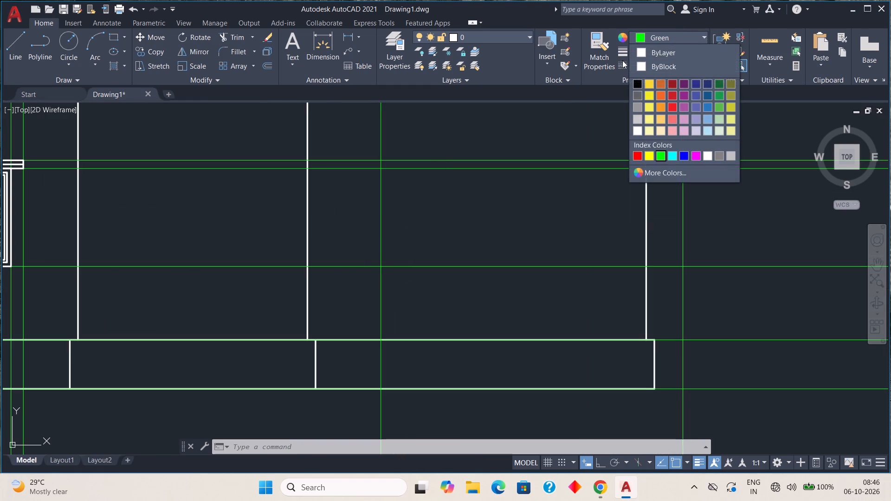
pyautogui.click(670, 51)
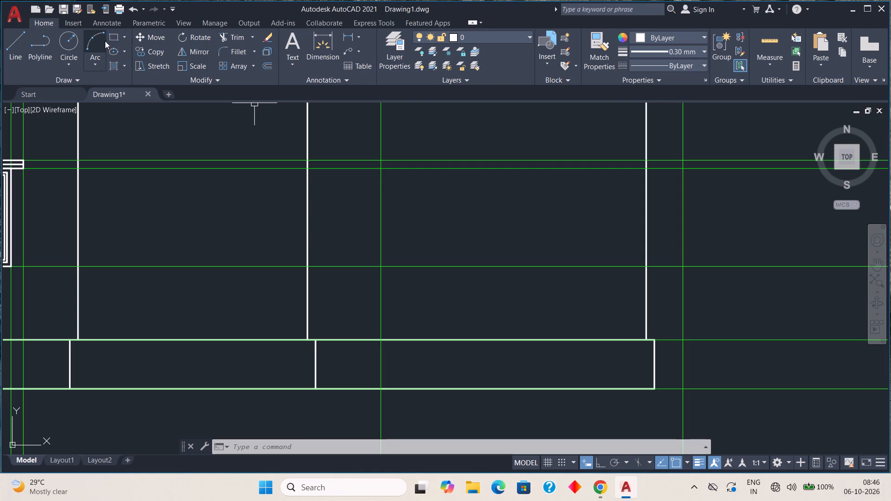
# Draw a 0.9 by 2.1 door rectangle beside the tall central block's right wall, from the lintel guide down to the plinth top.
pyautogui.click(110, 39)
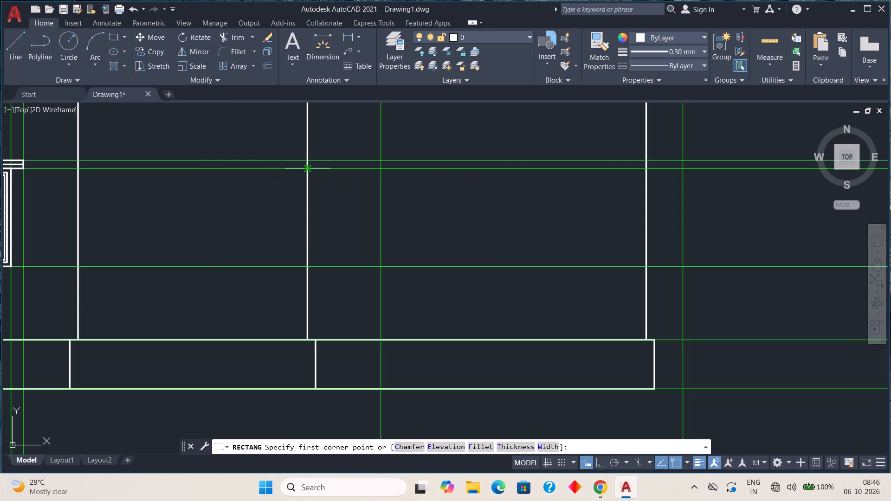
pyautogui.click(309, 169)
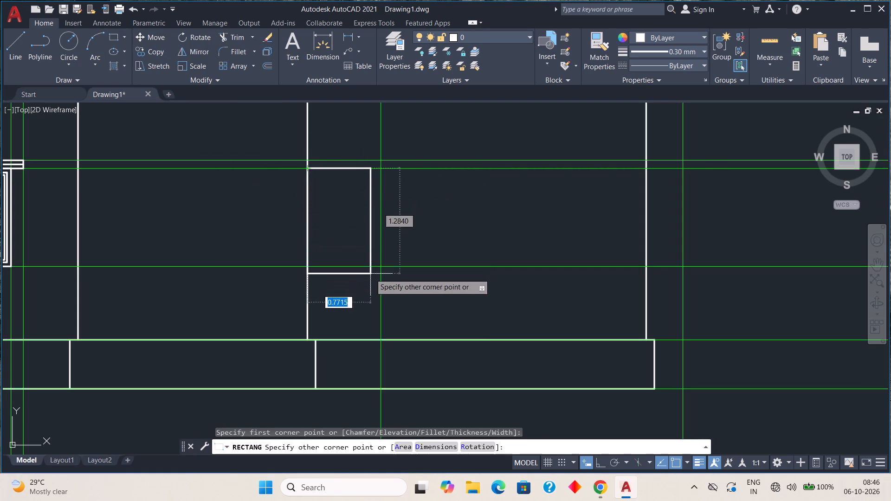
pyautogui.click(379, 337)
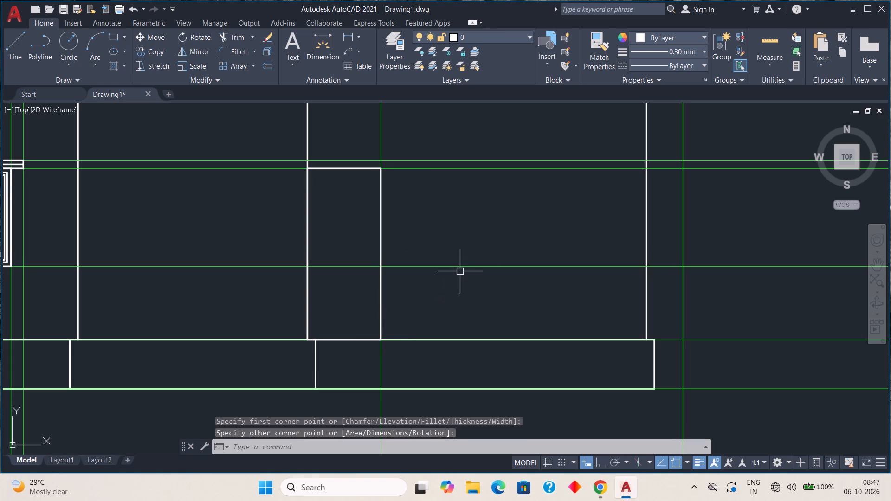
# Draw a 0.45 by 0.1 chajja rectangle outside the right wall, between the two chajja-level guides and out to the new vertical guide.
pyautogui.moveTo(614, 200); pyautogui.dragTo(292, 272, button='middle')
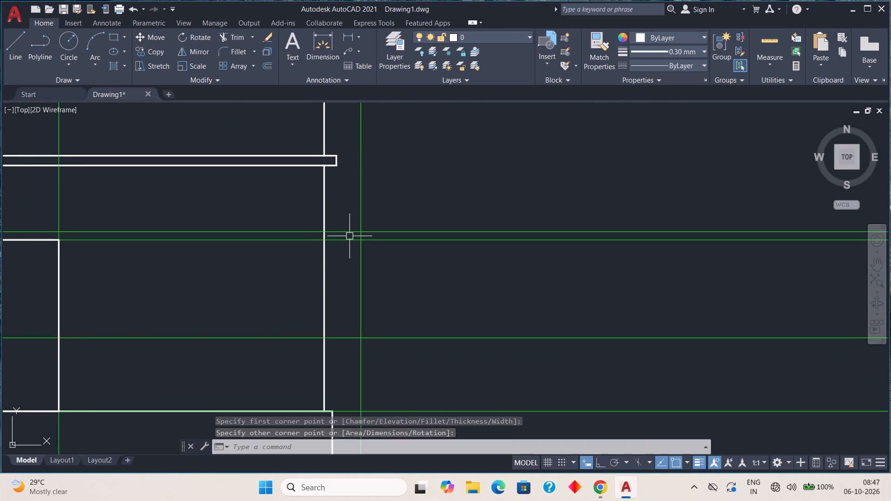
pyautogui.press('space')
pyautogui.scroll(3, 330, 237)
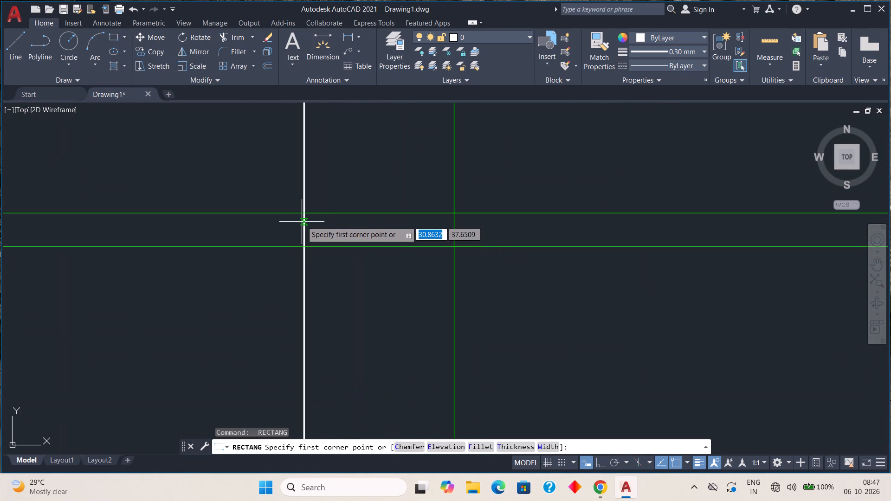
pyautogui.click(303, 215)
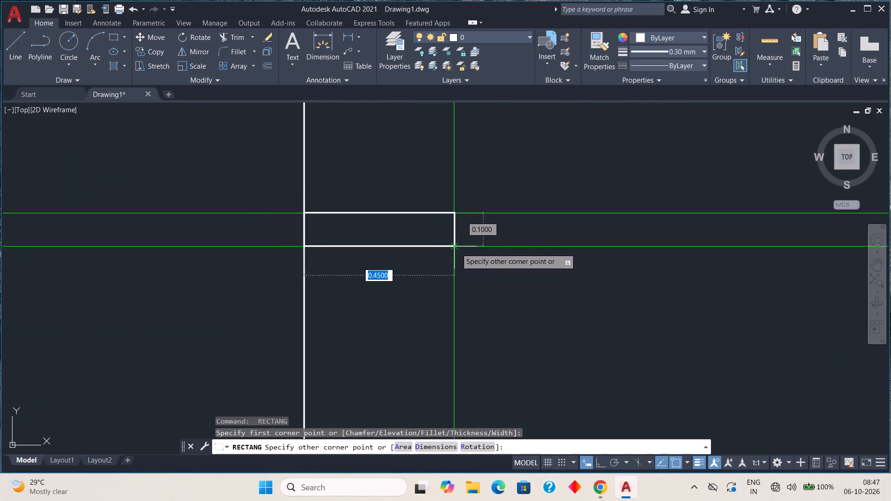
pyautogui.click(456, 248)
pyautogui.press('Escape')
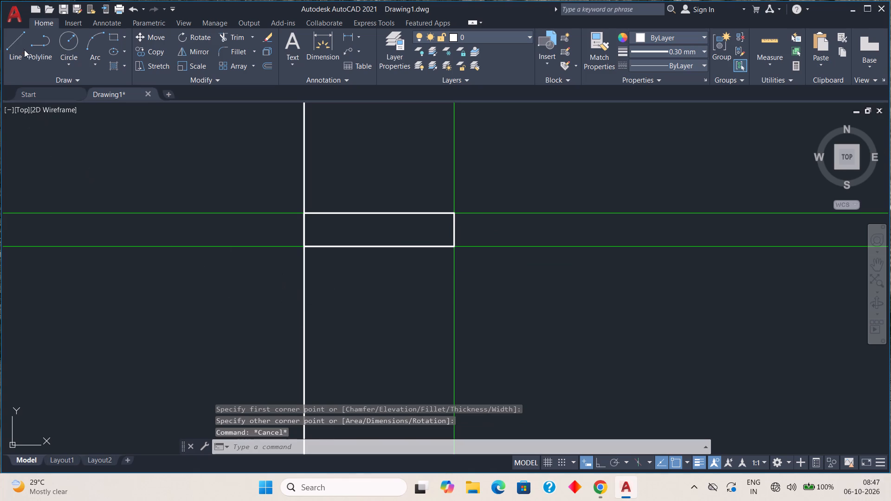
# Draw a sloping line from the right chajja's upper corner at the wall to the midpoint of its outer edge.
pyautogui.click(9, 47)
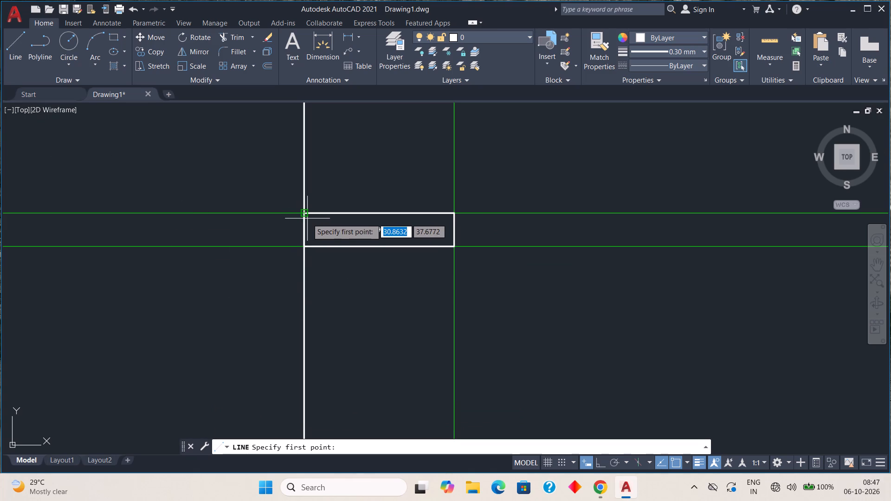
pyautogui.click(304, 215)
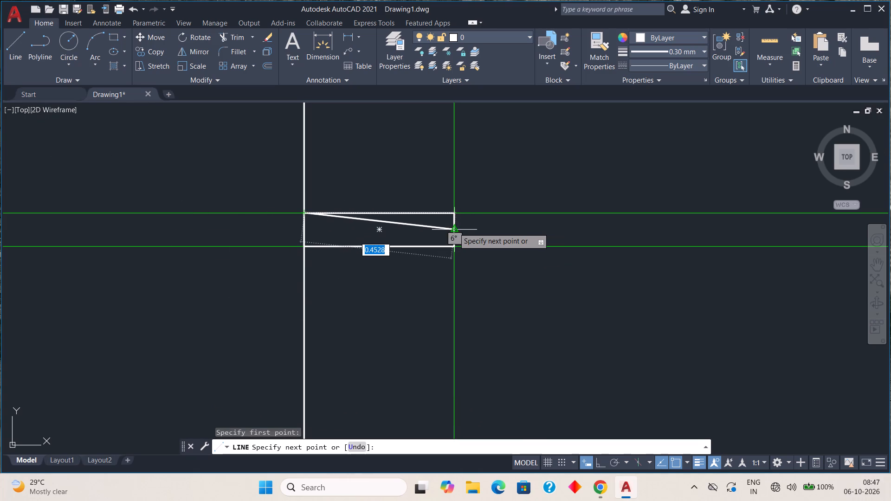
pyautogui.click(453, 228)
pyautogui.press('Escape')
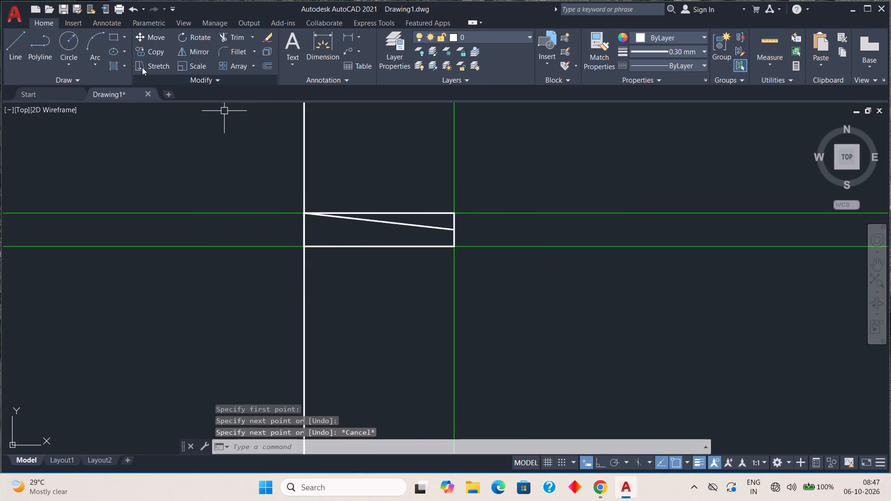
# Trim away the right chajja's top edge and upper outer edge above the sloping line.
pyautogui.click(228, 39)
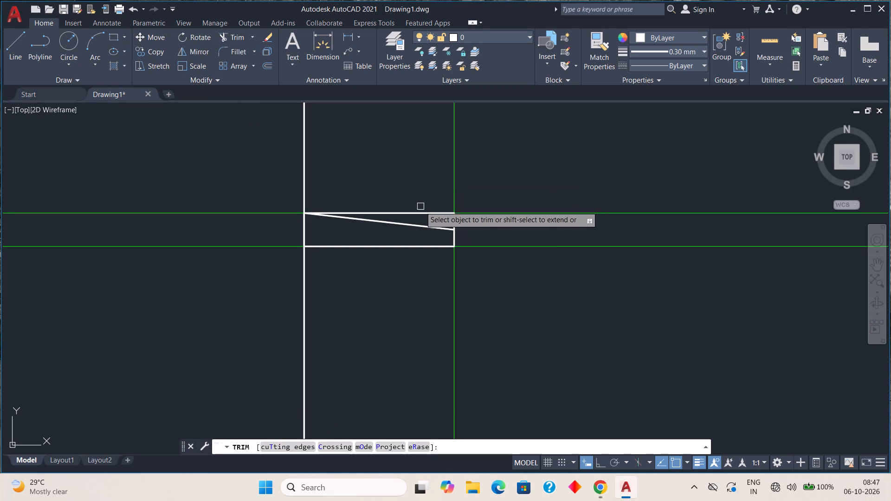
pyautogui.click(421, 210)
pyautogui.click(452, 222)
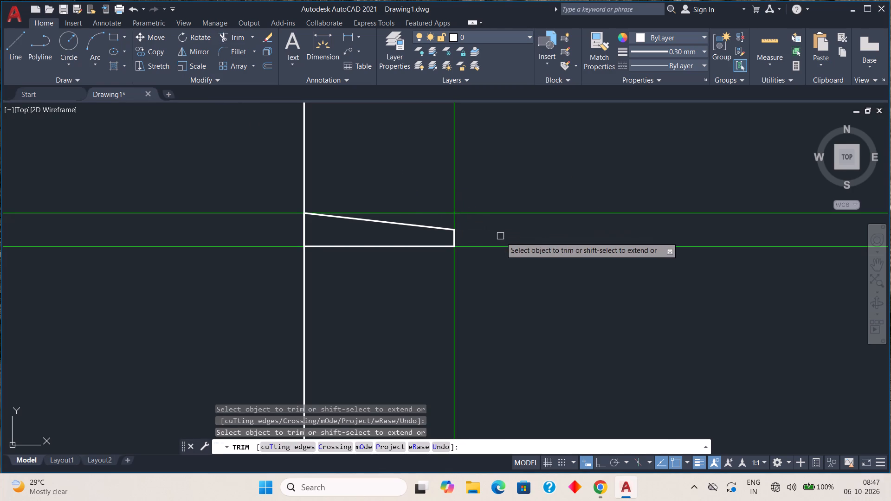
pyautogui.press('Escape')
# Examine the elevation with its new door and right chajja, and compare it with the ground-floor plan around the landing and glazing.
pyautogui.scroll(-4, 456, 248)
pyautogui.moveTo(361, 281); pyautogui.dragTo(449, 218, button='middle')
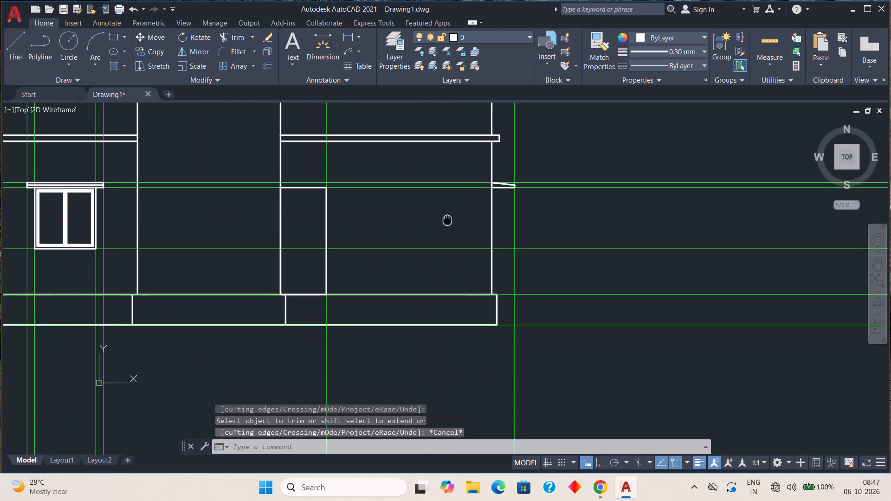
pyautogui.moveTo(449, 218); pyautogui.dragTo(452, 217, button='middle')
pyautogui.scroll(-1, 415, 221)
pyautogui.moveTo(390, 232); pyautogui.dragTo(412, 244, button='middle')
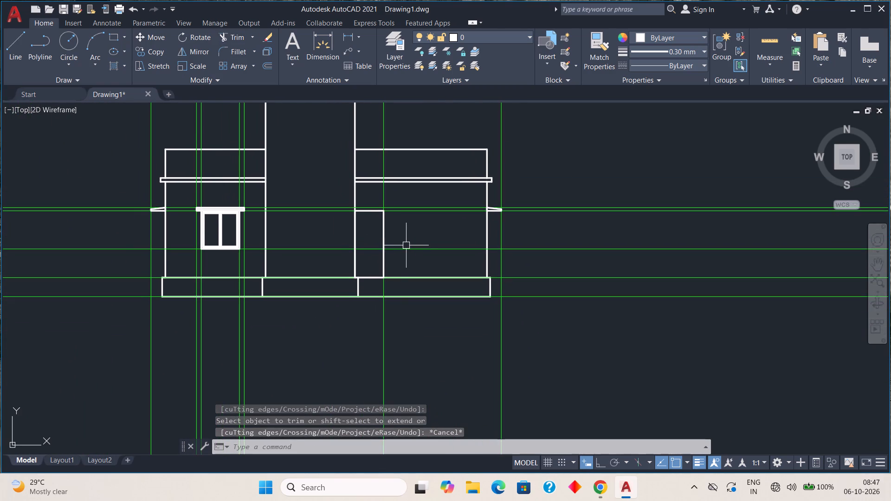
pyautogui.scroll(-1, 396, 237)
pyautogui.moveTo(359, 218); pyautogui.dragTo(367, 232, button='middle')
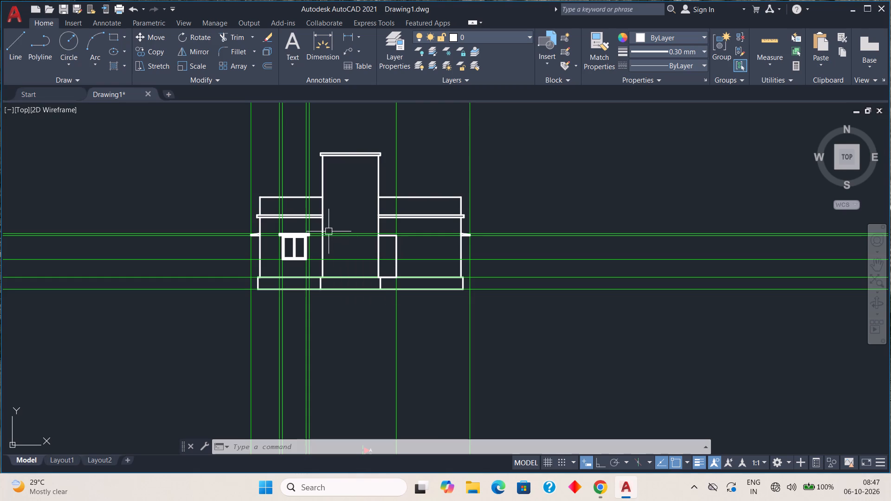
pyautogui.scroll(-2, 334, 303)
pyautogui.moveTo(336, 347); pyautogui.dragTo(330, 124, button='middle')
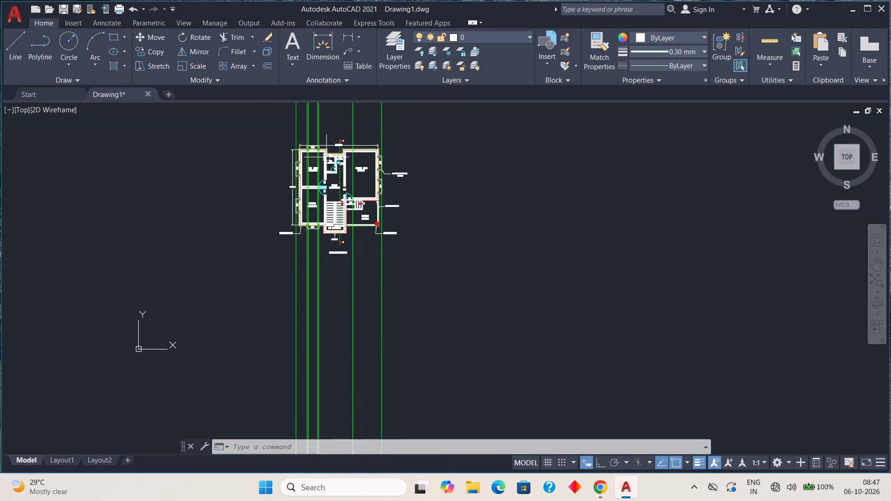
pyautogui.scroll(4, 329, 226)
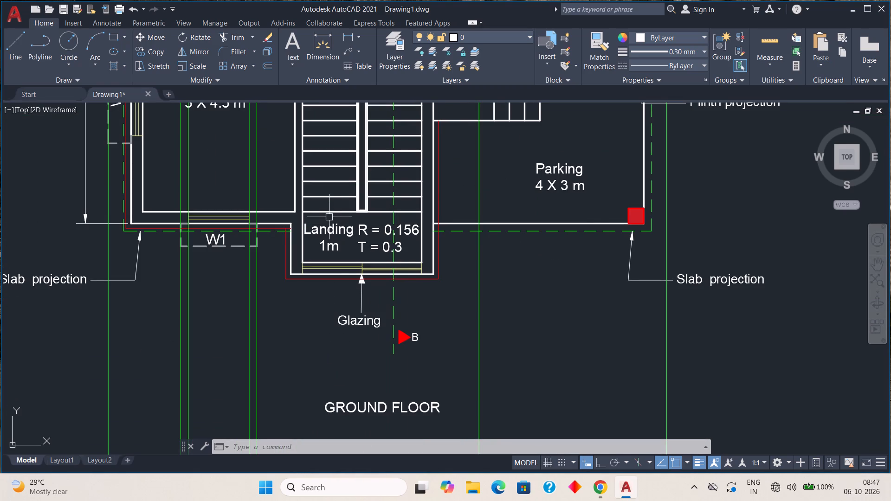
# Erase the seven green vertical guides running from the ground-floor plan up through the elevation, leaving the horizontal level guides.
pyautogui.scroll(-2, 327, 219)
pyautogui.scroll(3, 264, 335)
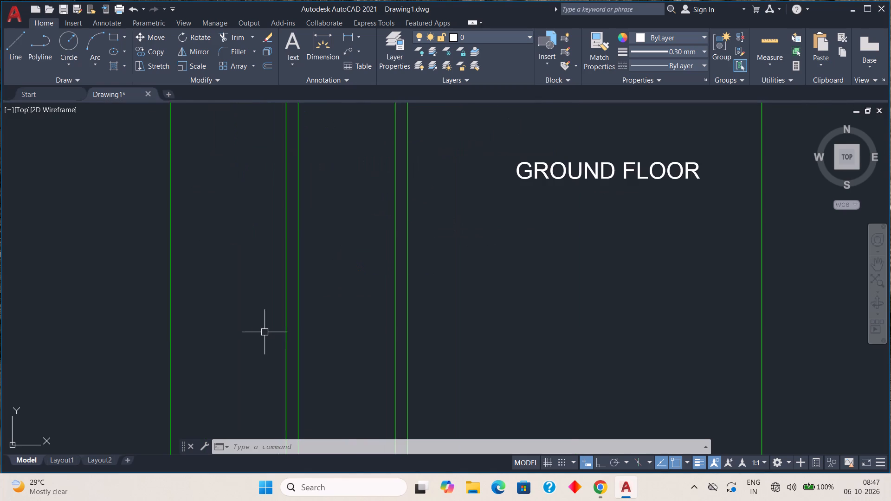
pyautogui.click(169, 329)
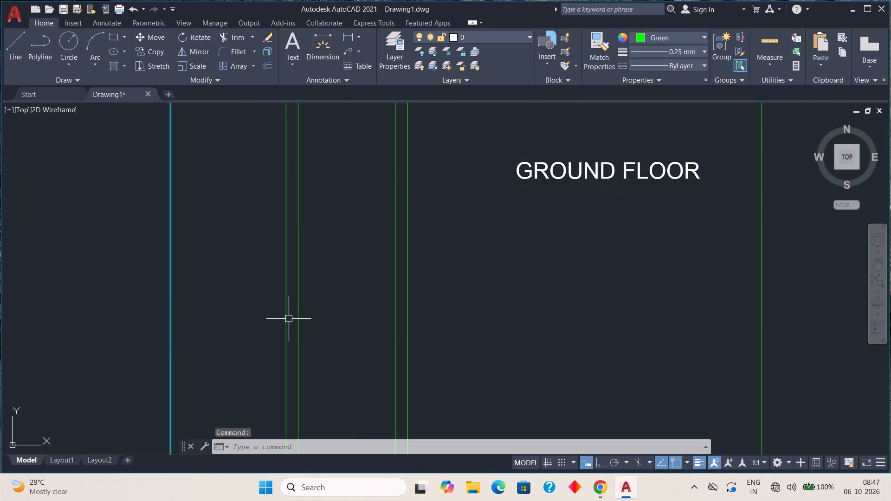
pyautogui.click(288, 319)
pyautogui.click(299, 317)
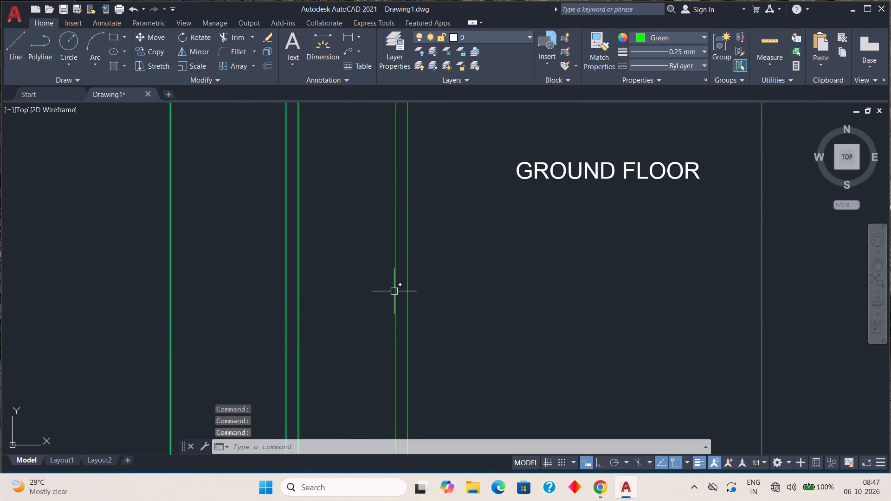
pyautogui.click(394, 291)
pyautogui.click(407, 288)
pyautogui.scroll(-1, 562, 279)
pyautogui.moveTo(585, 289); pyautogui.dragTo(277, 337, button='middle')
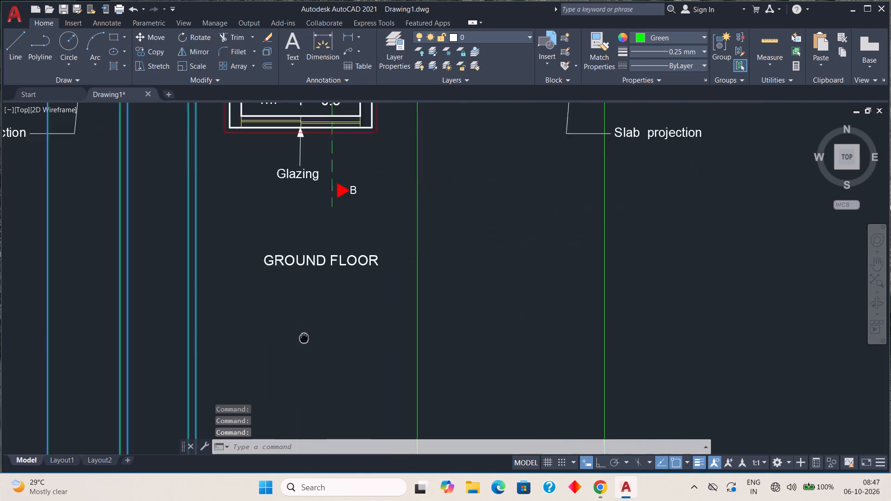
pyautogui.moveTo(277, 337); pyautogui.dragTo(252, 336, button='middle')
pyautogui.click(353, 297)
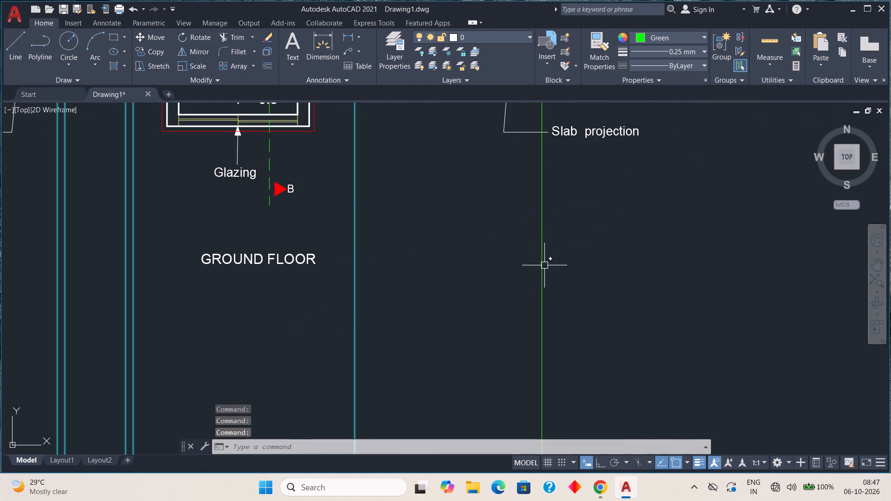
pyautogui.click(544, 265)
pyautogui.scroll(-3, 589, 261)
pyautogui.moveTo(582, 276); pyautogui.dragTo(544, 306, button='middle')
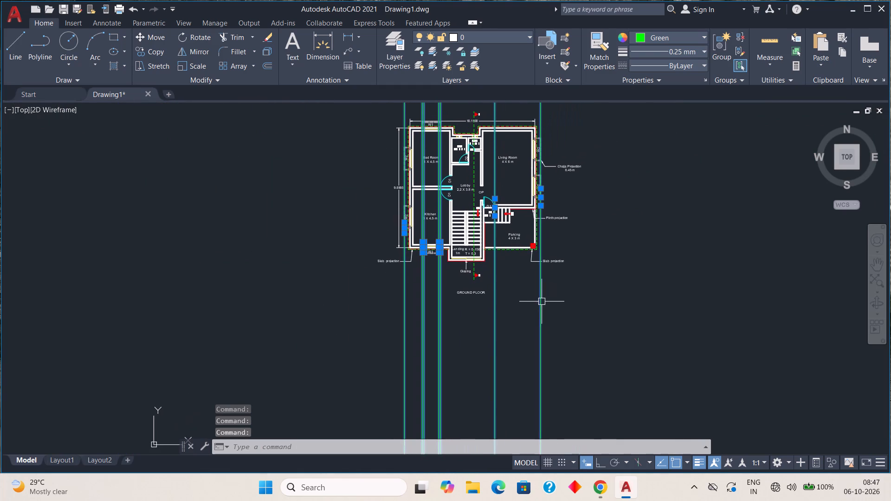
pyautogui.moveTo(498, 373); pyautogui.dragTo(479, 500, button='middle')
pyautogui.press('Delete')
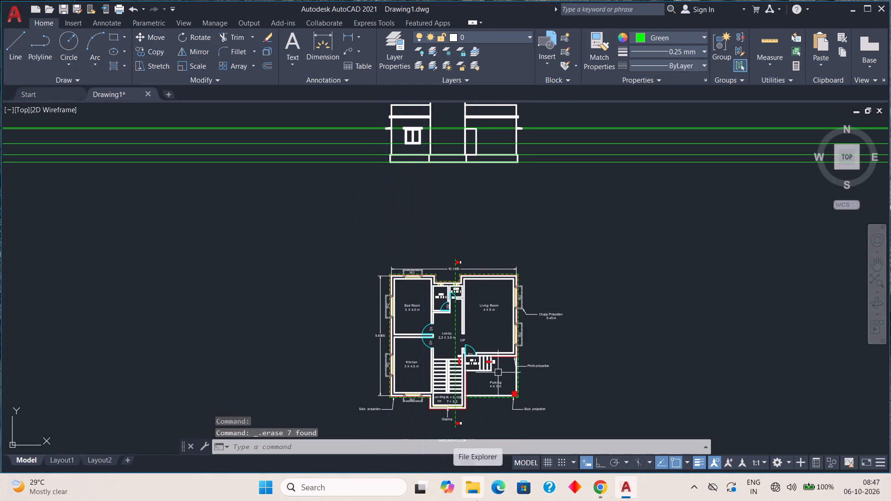
# Examine the elevation's window, central staircase block, entrance door, side chajjas and plinth against the horizontal guides.
pyautogui.moveTo(454, 189); pyautogui.dragTo(401, 345, button='middle')
pyautogui.scroll(1, 290, 291)
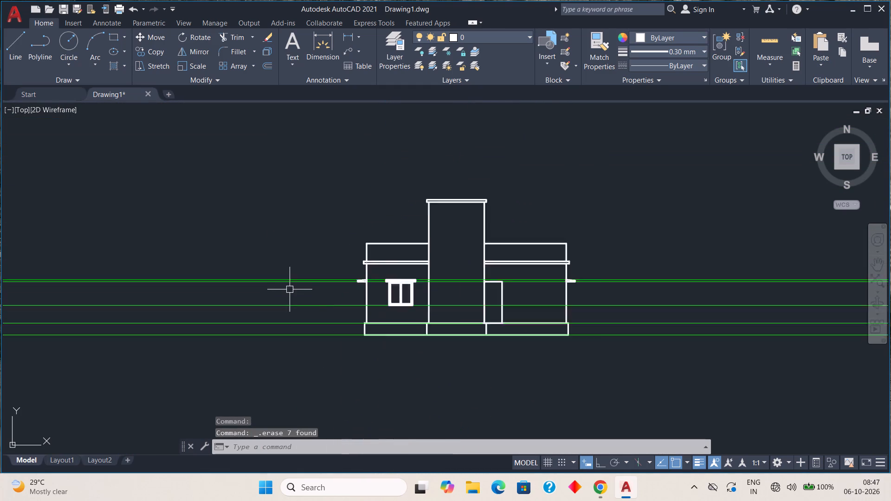
pyautogui.scroll(2, 290, 289)
pyautogui.scroll(-1, 291, 291)
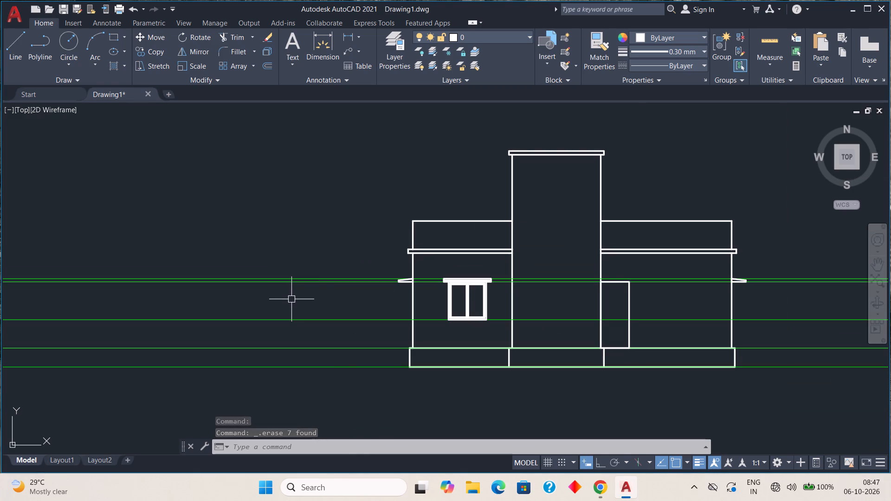
pyautogui.scroll(-1, 556, 310)
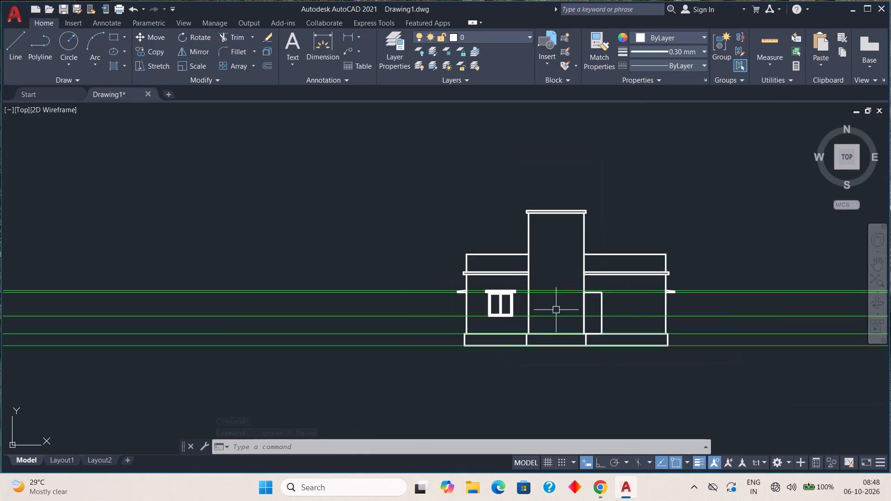
pyautogui.scroll(5, 506, 302)
pyautogui.scroll(-3, 516, 286)
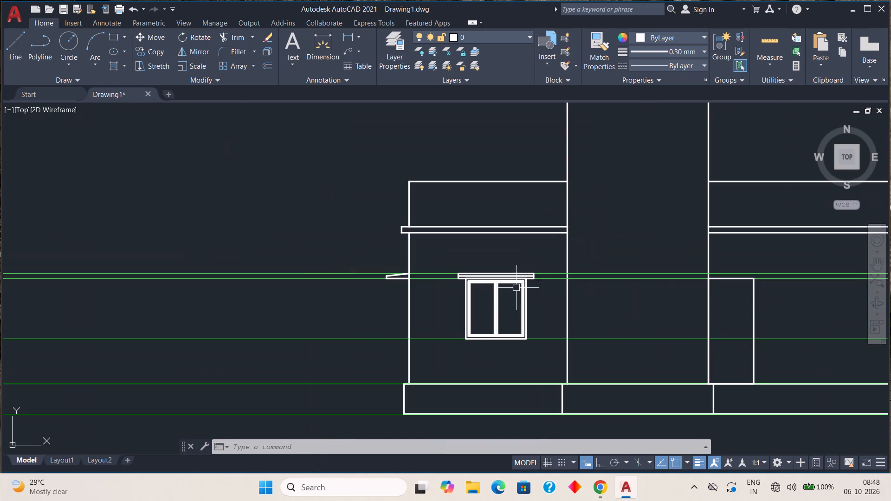
pyautogui.scroll(-2, 608, 212)
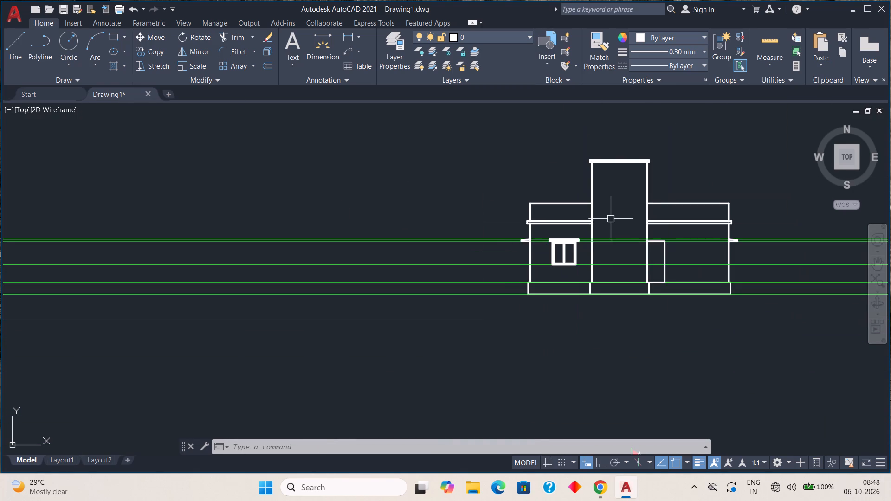
pyautogui.moveTo(609, 218); pyautogui.dragTo(366, 250, button='middle')
pyautogui.scroll(4, 409, 269)
pyautogui.scroll(-2, 416, 321)
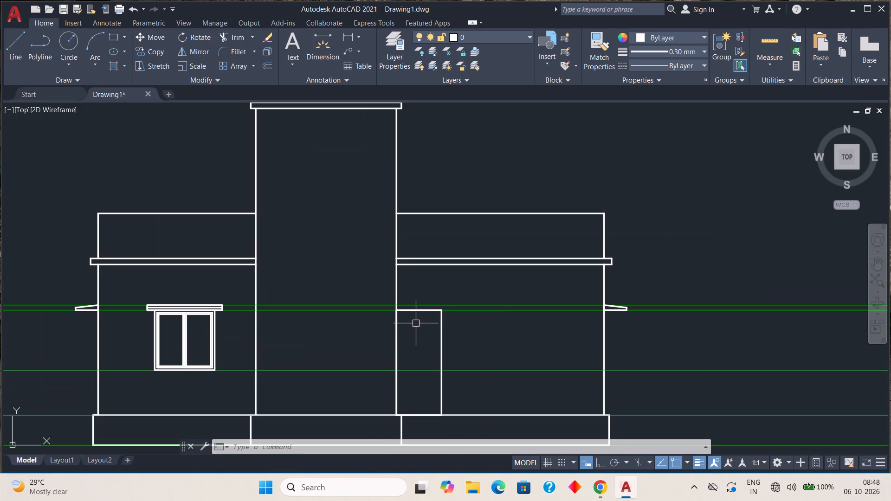
pyautogui.moveTo(538, 328); pyautogui.dragTo(533, 248, button='middle')
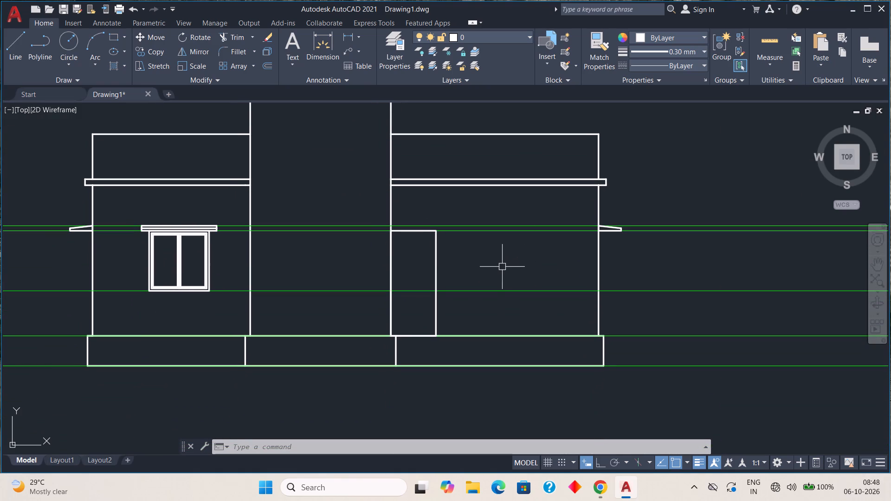
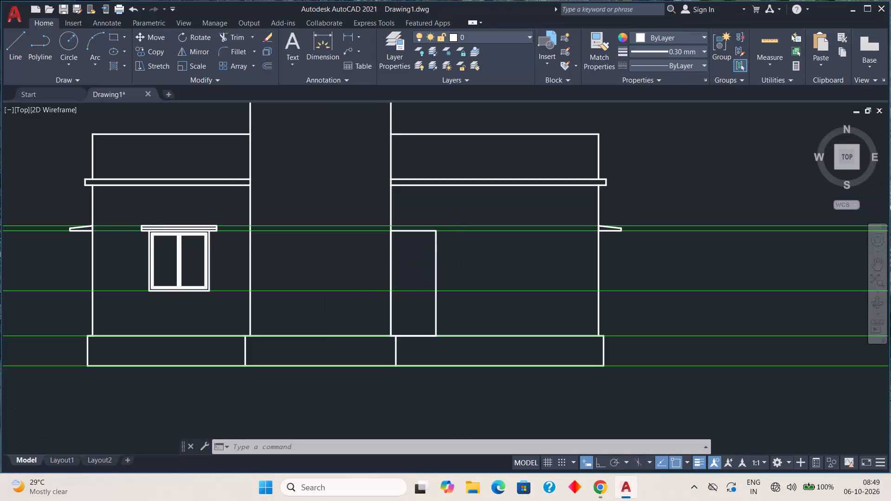
# Erase the two closely spaced green horizontal construction lines at the top and bottom of the chajja projection in the elevation.
pyautogui.moveTo(548, 265); pyautogui.dragTo(361, 292, button='middle')
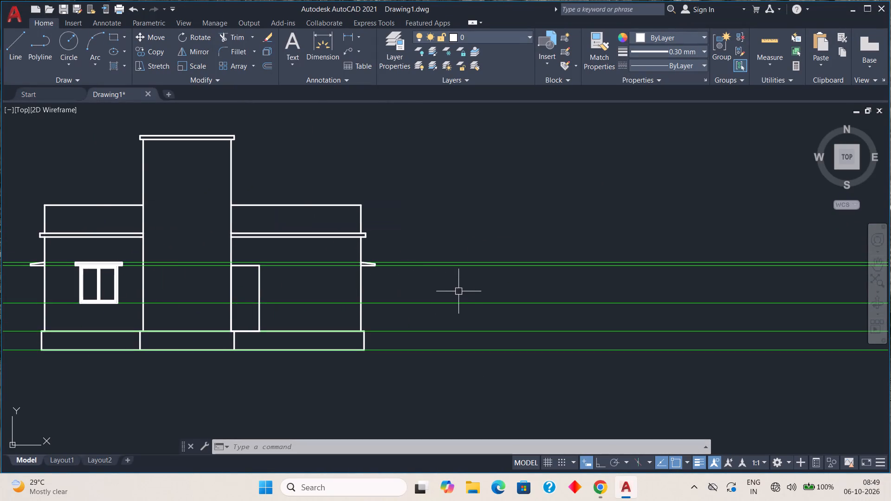
pyautogui.scroll(3, 458, 285)
pyautogui.click(447, 208)
pyautogui.click(449, 194)
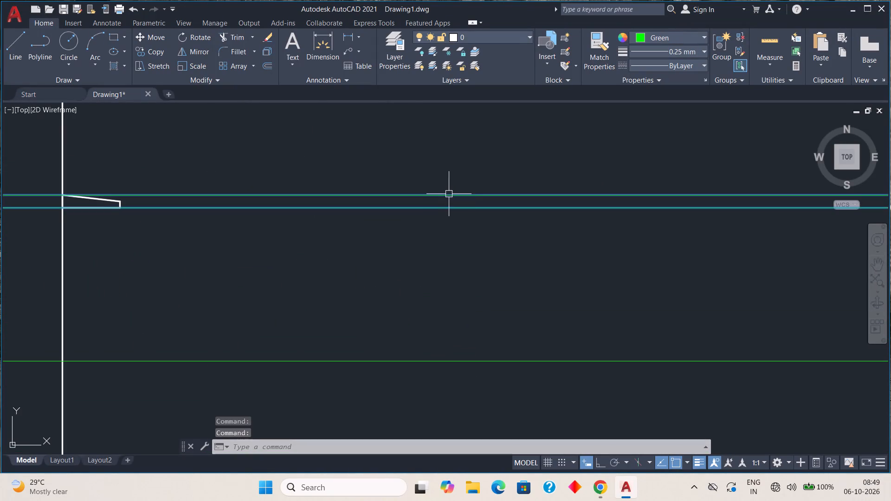
pyautogui.press('Delete')
pyautogui.scroll(-4, 420, 362)
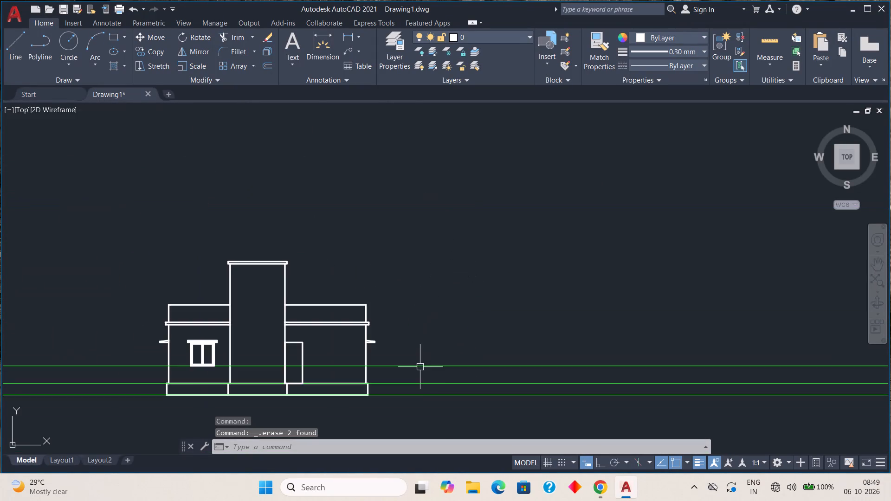
# Set the current lineweight to 0.25 mm and the current object colour to Green.
pyautogui.moveTo(418, 301); pyautogui.dragTo(404, 202, button='middle')
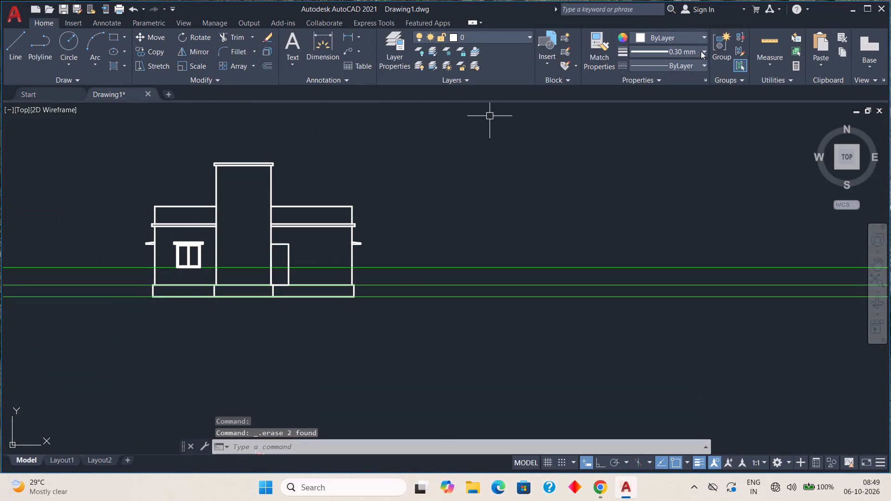
pyautogui.click(701, 48)
pyautogui.scroll(2, 683, 83)
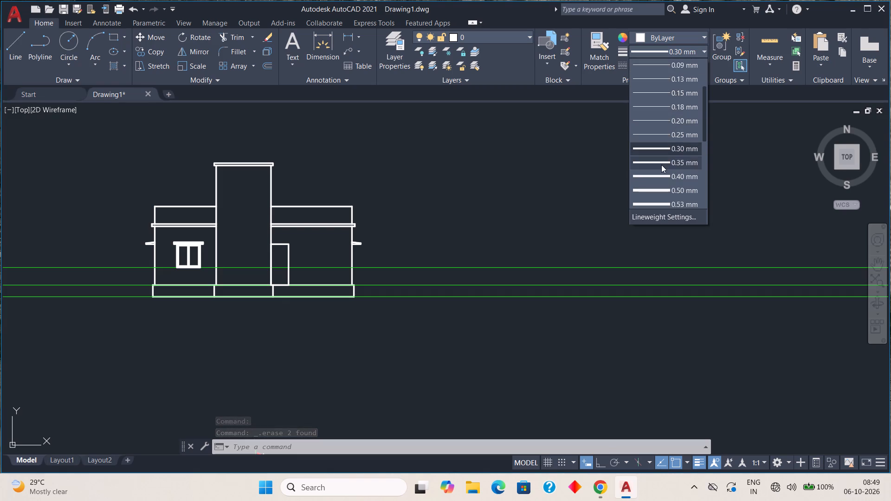
pyautogui.click(671, 131)
pyautogui.click(704, 33)
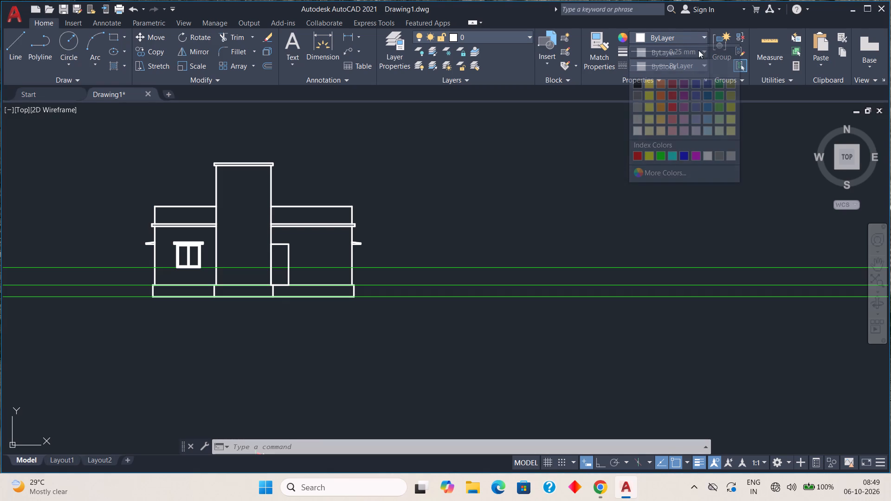
pyautogui.click(661, 153)
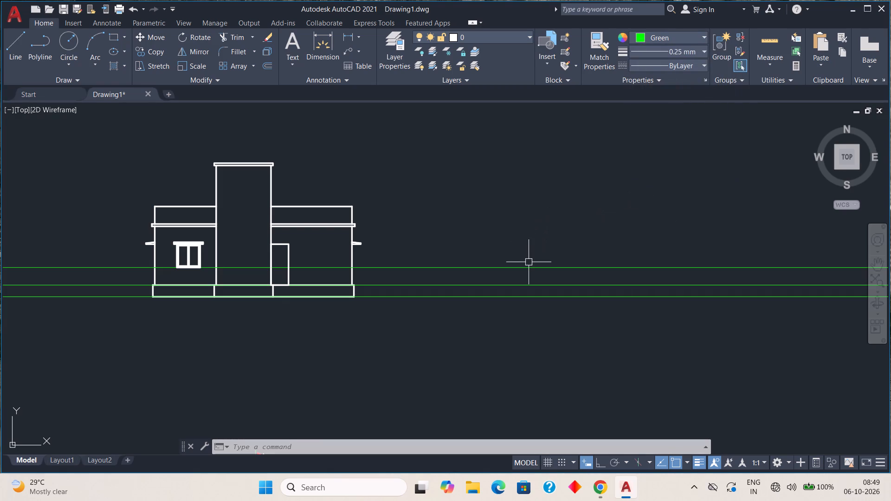
# Offset the green construction line at the top of the plinth upward by 2.16.
pyautogui.press('o')
pyautogui.press('Return')
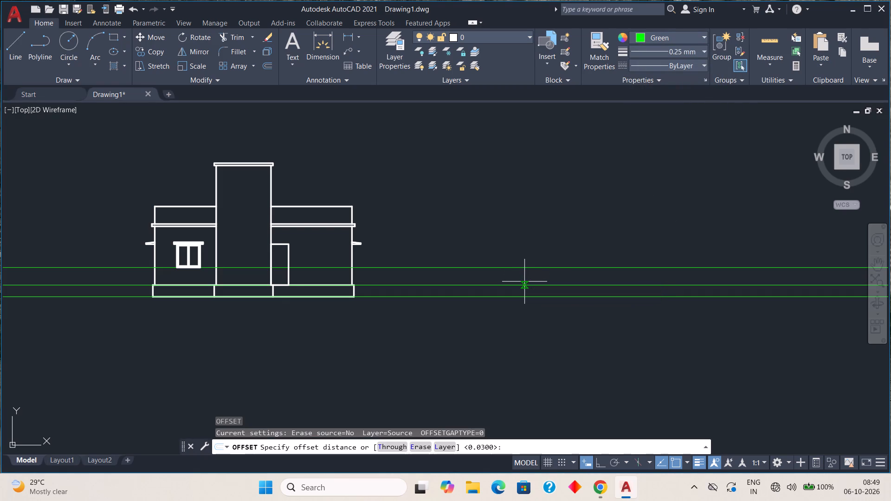
pyautogui.press('2')
pyautogui.press(',')
pyautogui.press('BackSpace')
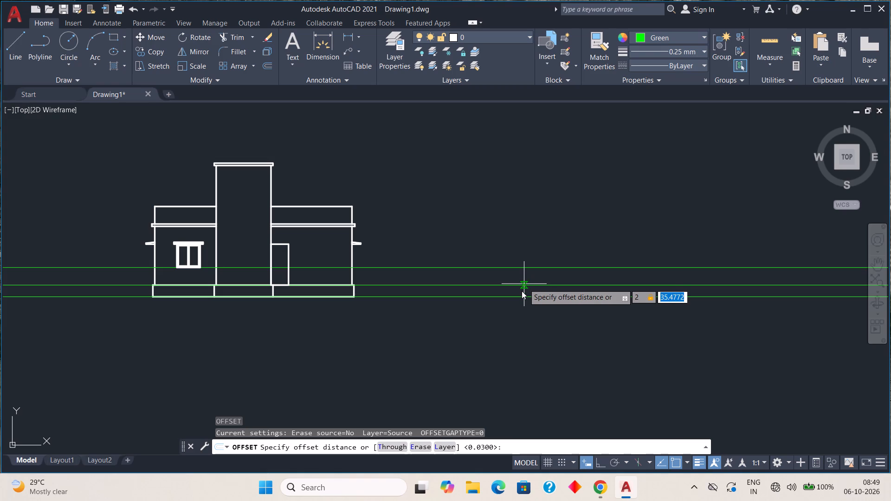
pyautogui.press('.')
pyautogui.write('16')
pyautogui.press('space')
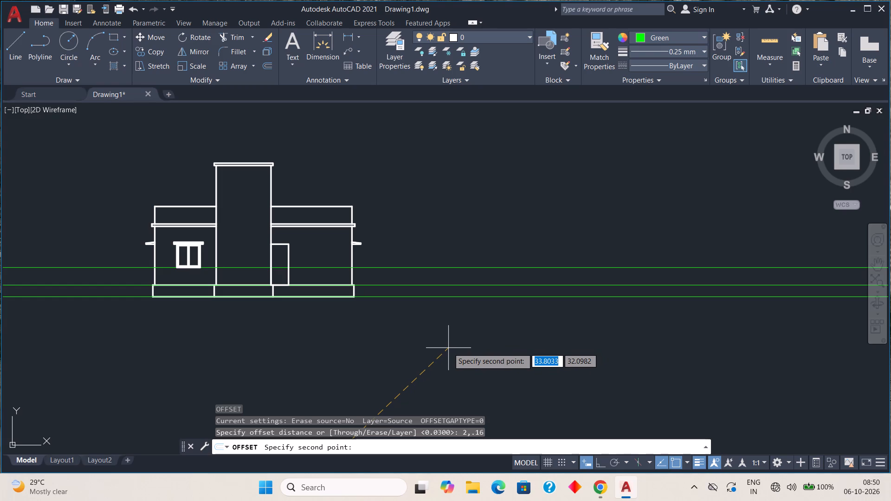
pyautogui.press('space')
pyautogui.click(454, 286)
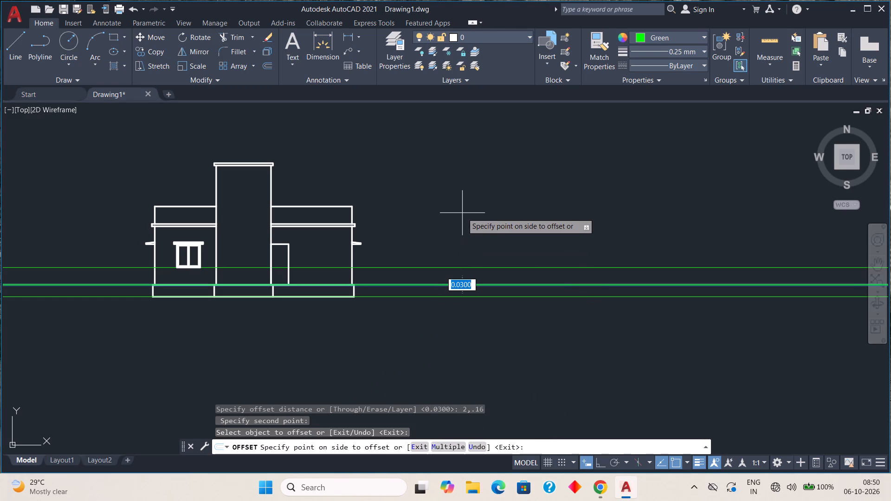
pyautogui.press('2')
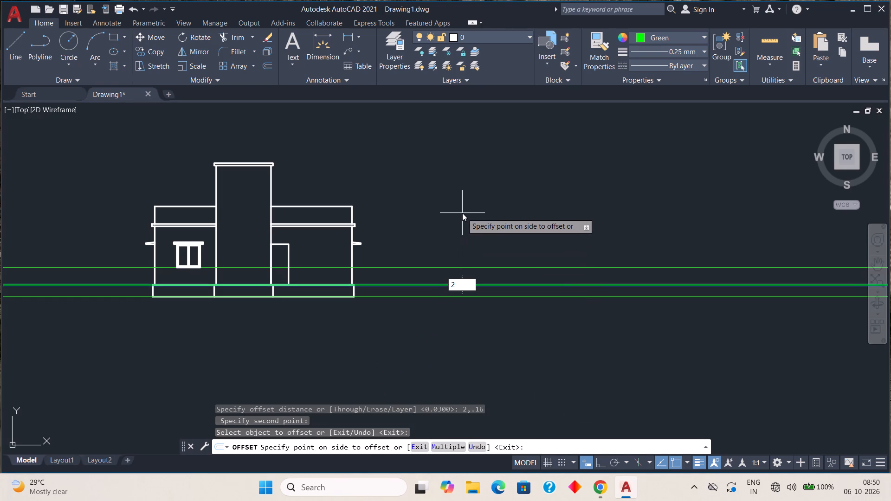
pyautogui.press('.')
pyautogui.write('16')
pyautogui.press('space')
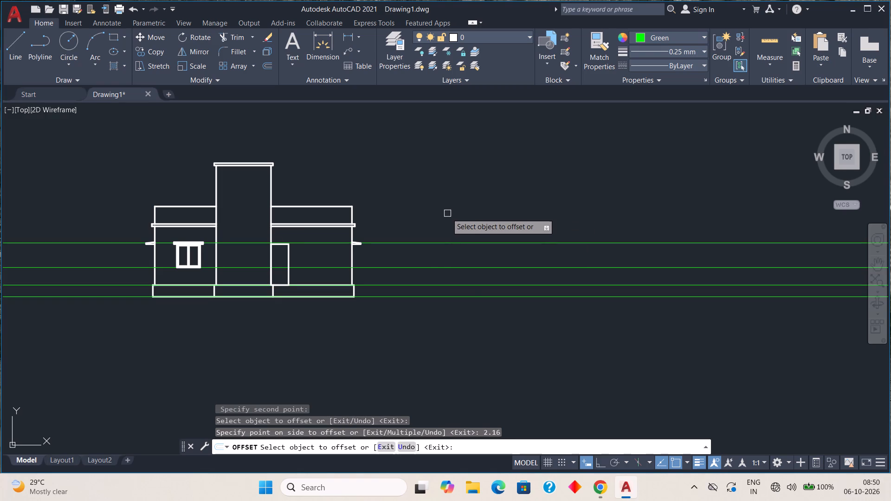
pyautogui.press('Escape')
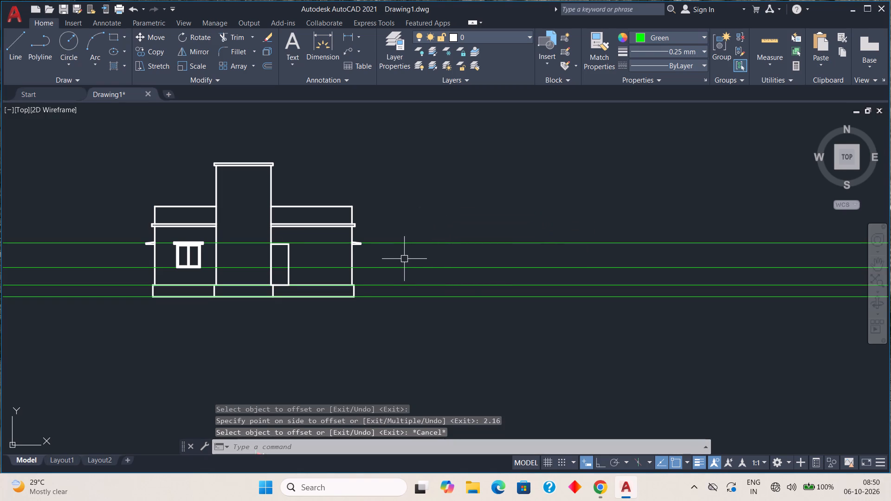
# Offset the green construction line at the window-head level upward by 2.96, across the central tower.
pyautogui.moveTo(407, 250); pyautogui.dragTo(405, 265, button='middle')
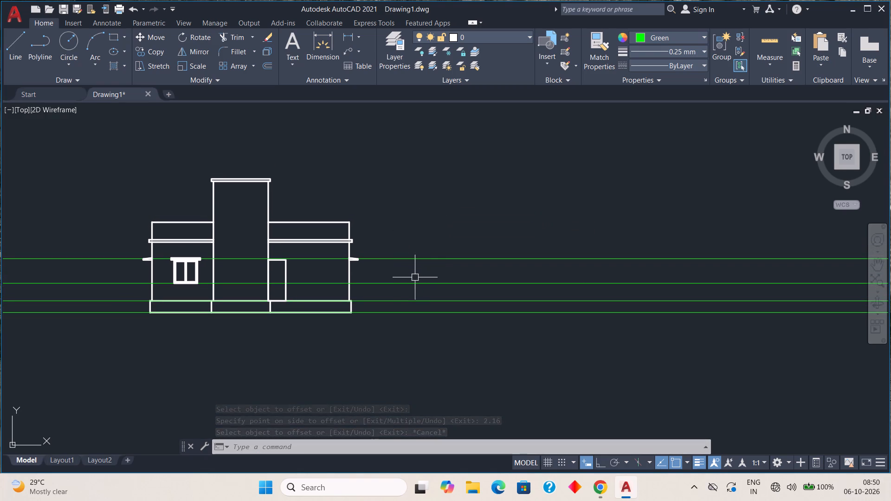
pyautogui.press('o')
pyautogui.press('Return')
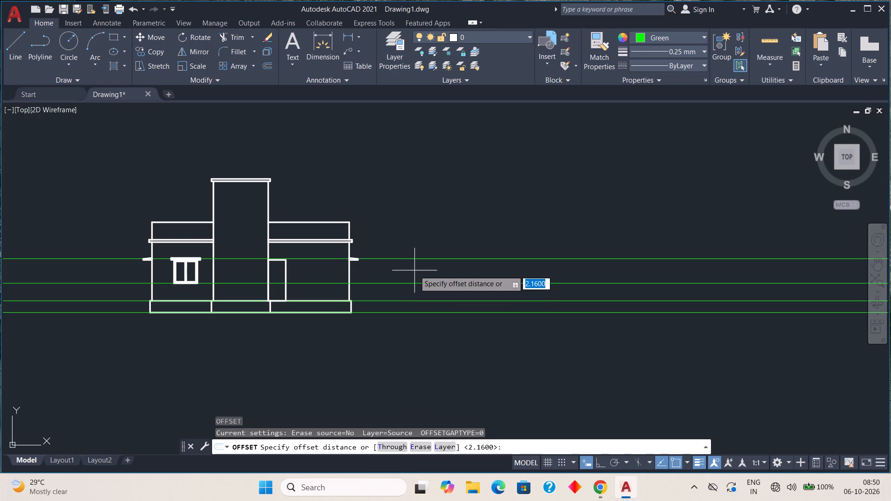
pyautogui.press('2')
pyautogui.press('.')
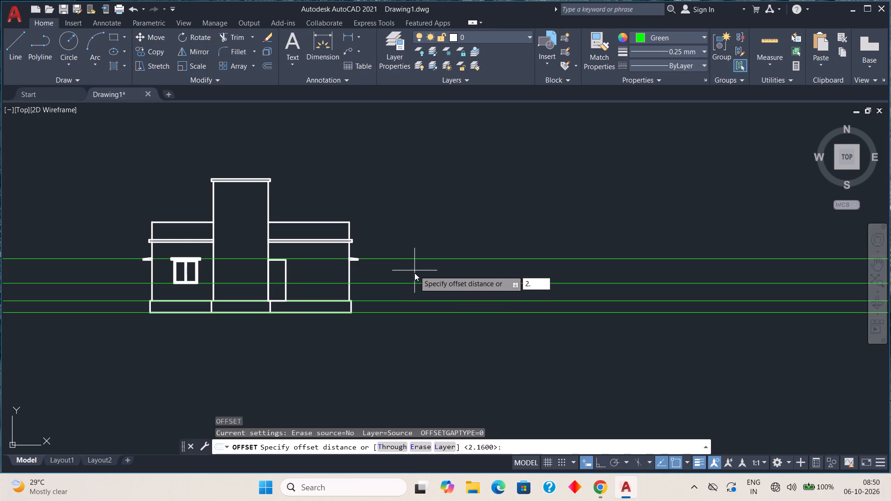
pyautogui.write('96')
pyautogui.press('space')
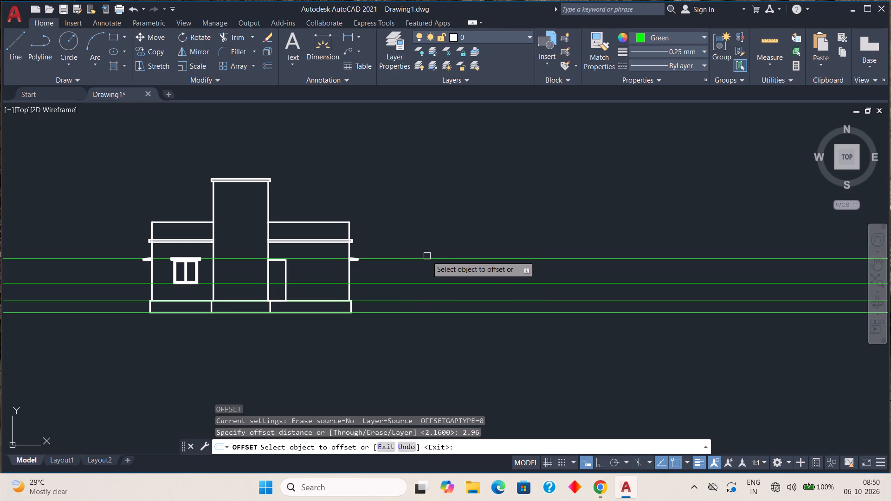
pyautogui.click(427, 256)
pyautogui.click(425, 197)
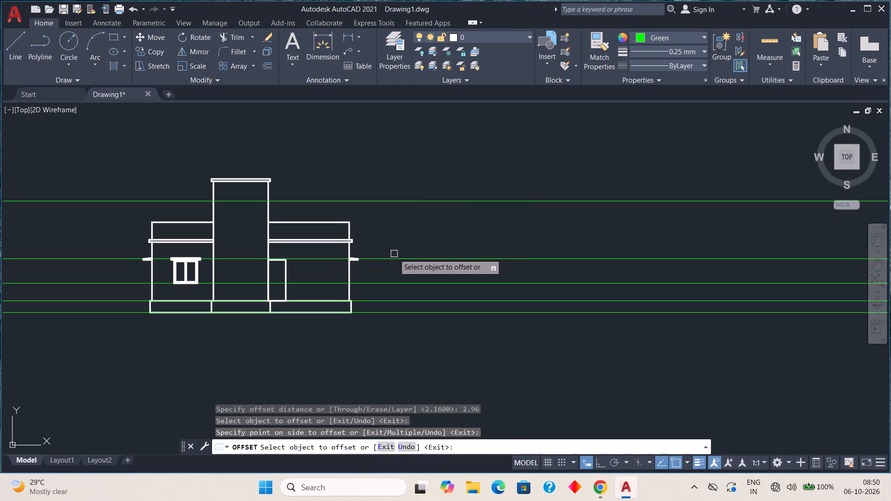
pyautogui.press('Escape')
# Draw a vertical construction line through the left end of the stair landing's glazing on the outer wall of the ground floor plan.
pyautogui.press('x')
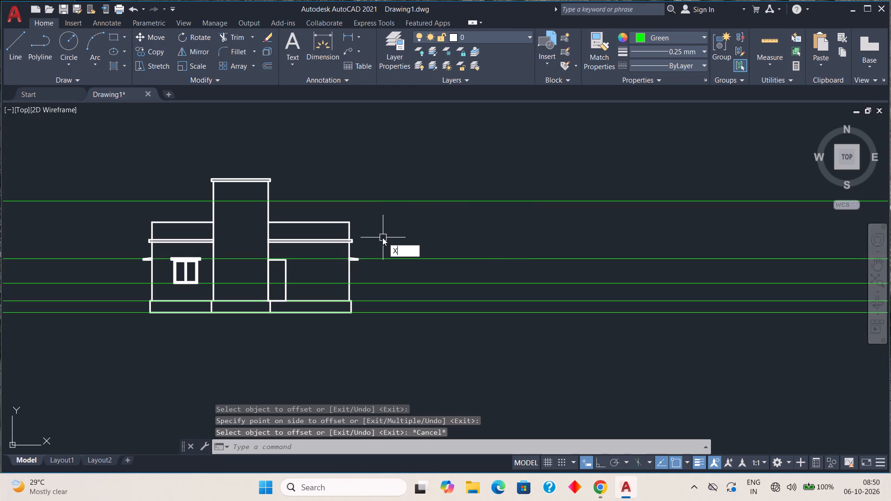
pyautogui.press('l')
pyautogui.press('space')
pyautogui.write('V')
pyautogui.press('space')
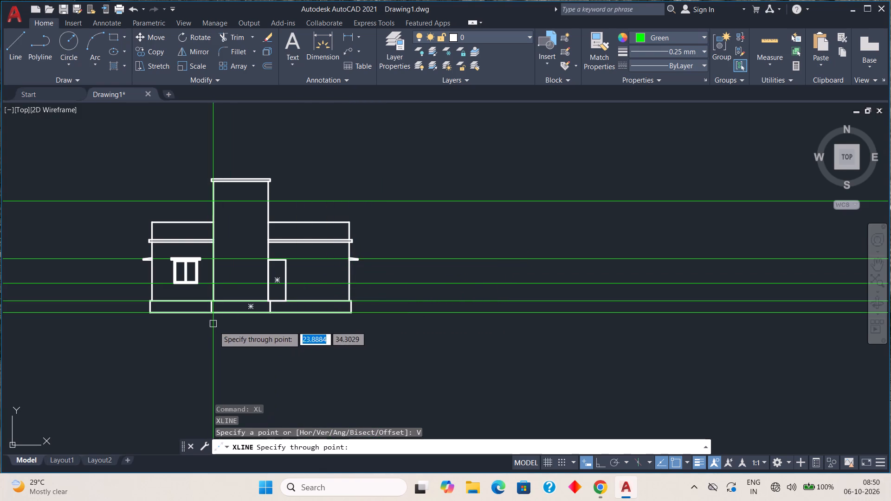
pyautogui.moveTo(220, 334); pyautogui.dragTo(289, 0, button='middle')
pyautogui.moveTo(281, 275); pyautogui.dragTo(288, 250, button='middle')
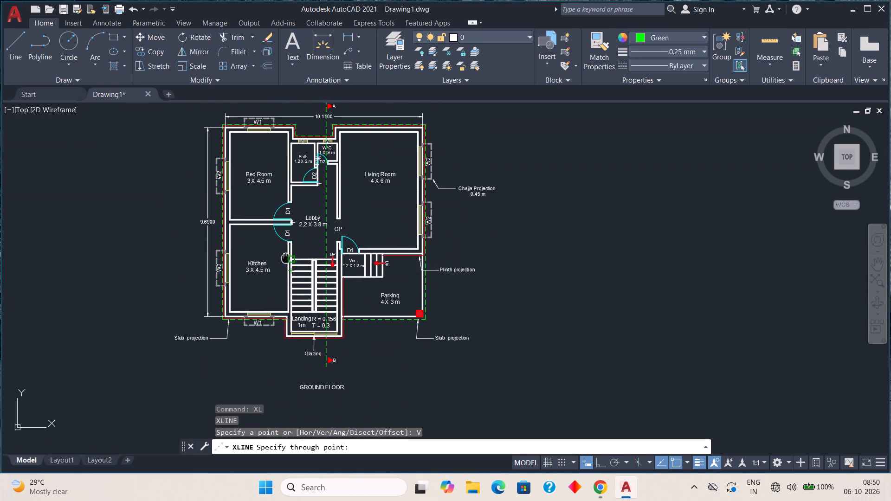
pyautogui.moveTo(288, 250); pyautogui.dragTo(296, 184, button='middle')
pyautogui.scroll(4, 314, 270)
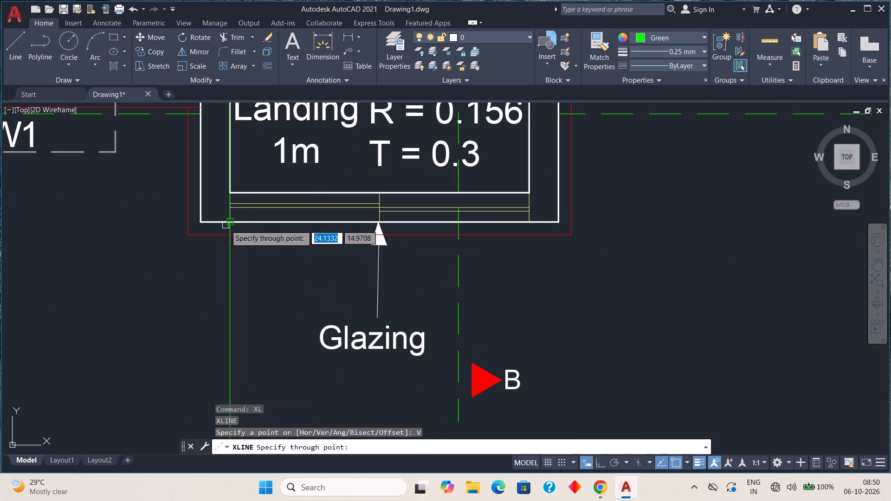
pyautogui.scroll(3, 226, 225)
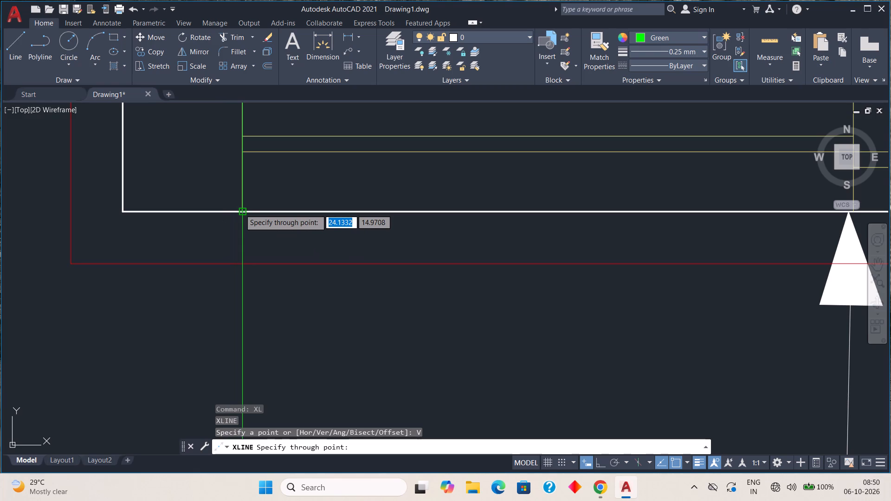
pyautogui.click(240, 209)
# Add a vertical construction line through the right end of the same landing glazing on the outer wall face.
pyautogui.moveTo(436, 236); pyautogui.dragTo(0, 269, button='middle')
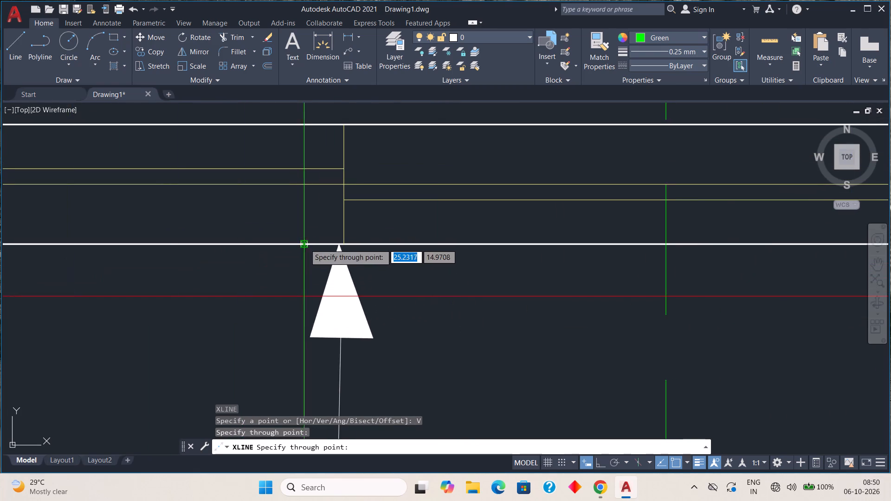
pyautogui.scroll(-3, 372, 238)
pyautogui.moveTo(411, 252); pyautogui.dragTo(218, 268, button='middle')
pyautogui.scroll(2, 303, 259)
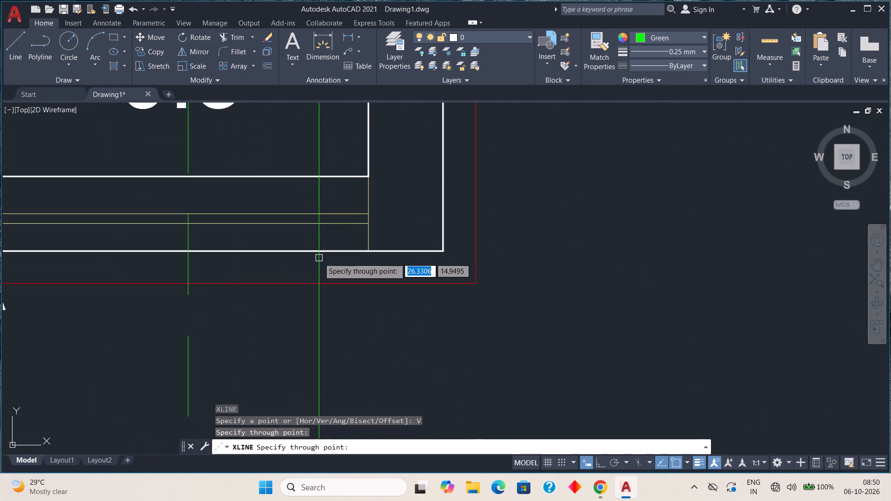
pyautogui.click(370, 250)
pyautogui.scroll(-6, 414, 256)
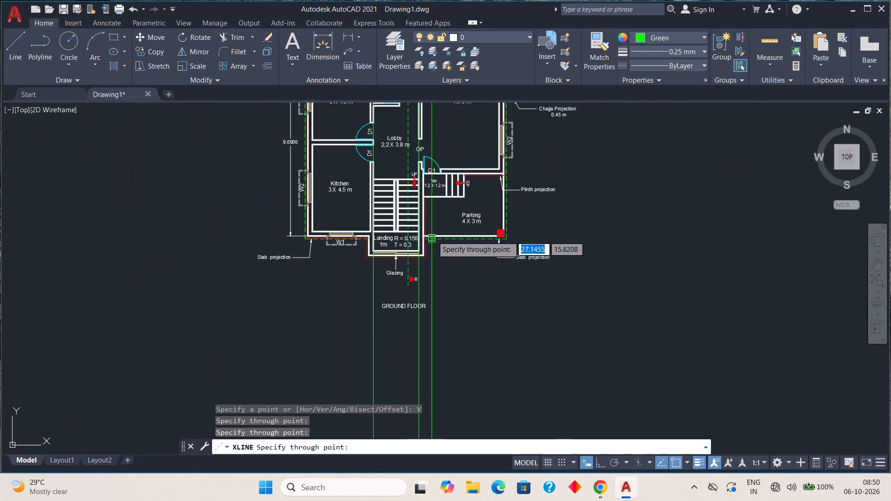
pyautogui.moveTo(437, 238); pyautogui.dragTo(394, 344, button='middle')
pyautogui.press('Escape')
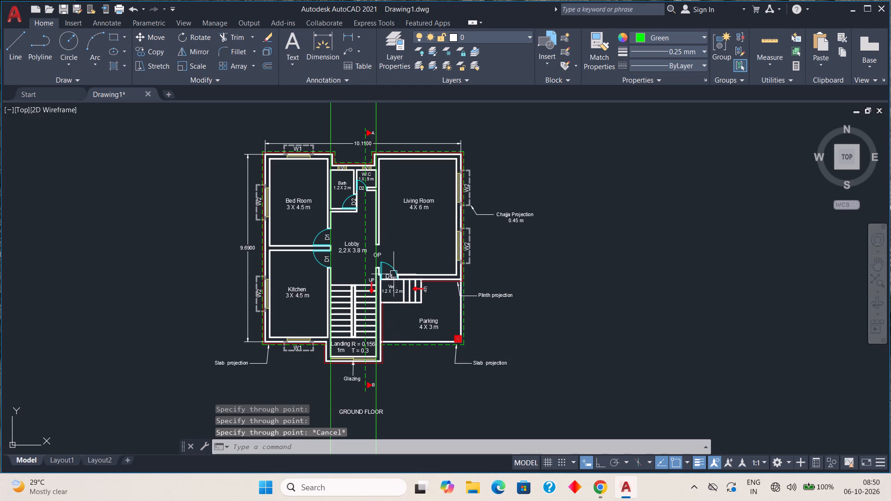
# Return to the elevation and set the current colour to ByLayer and the lineweight to 0.30 mm.
pyautogui.moveTo(387, 269); pyautogui.dragTo(373, 343, button='middle')
pyautogui.scroll(-1, 372, 344)
pyautogui.moveTo(367, 218); pyautogui.dragTo(369, 367, button='middle')
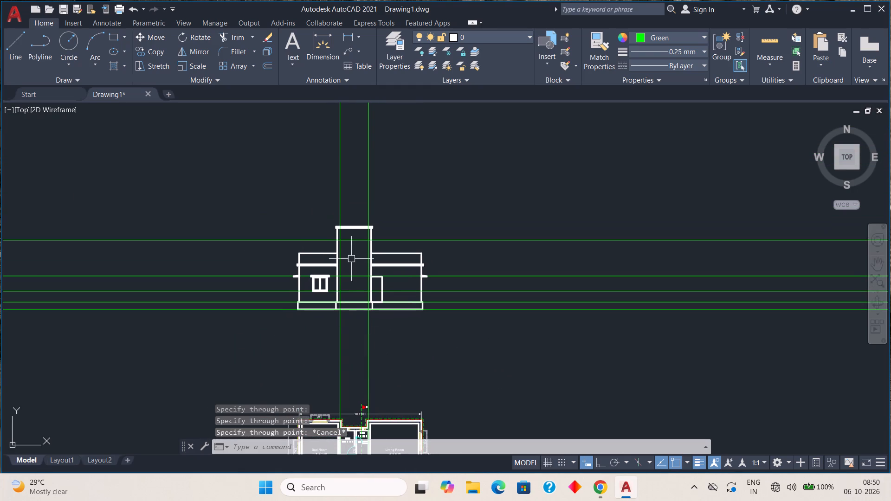
pyautogui.moveTo(351, 288); pyautogui.dragTo(352, 317, button='middle')
pyautogui.scroll(3, 353, 280)
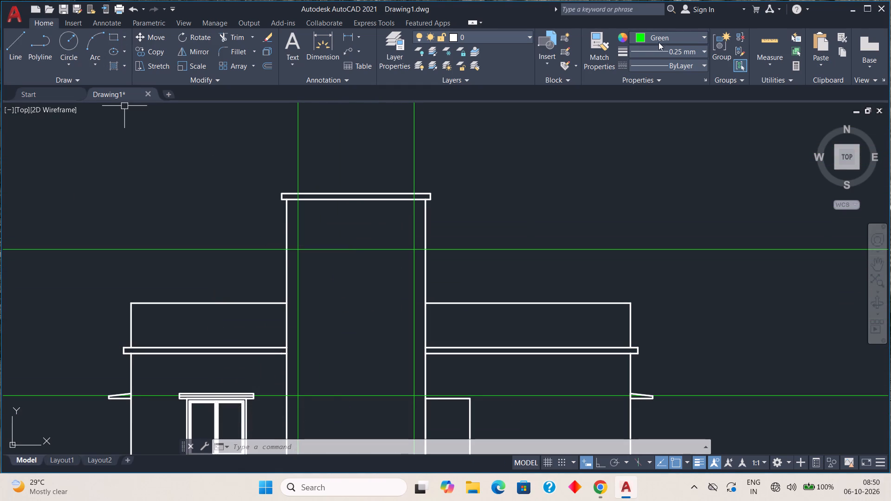
pyautogui.click(702, 34)
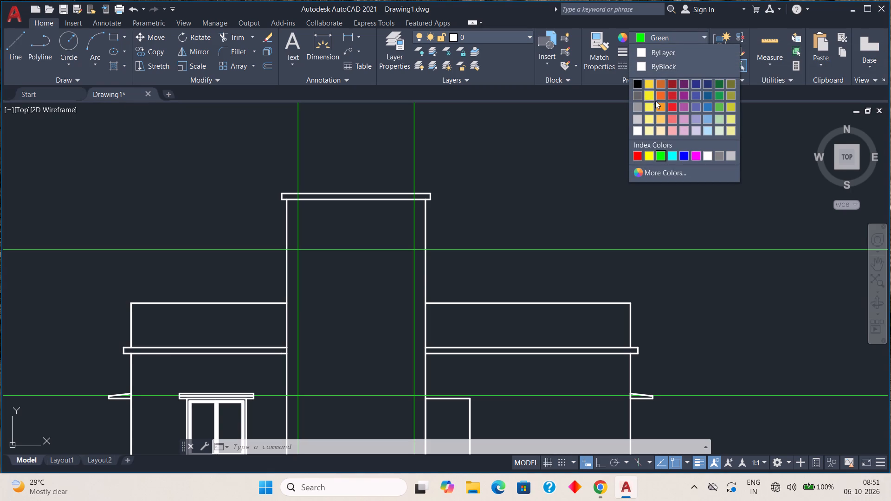
pyautogui.click(652, 55)
pyautogui.click(704, 49)
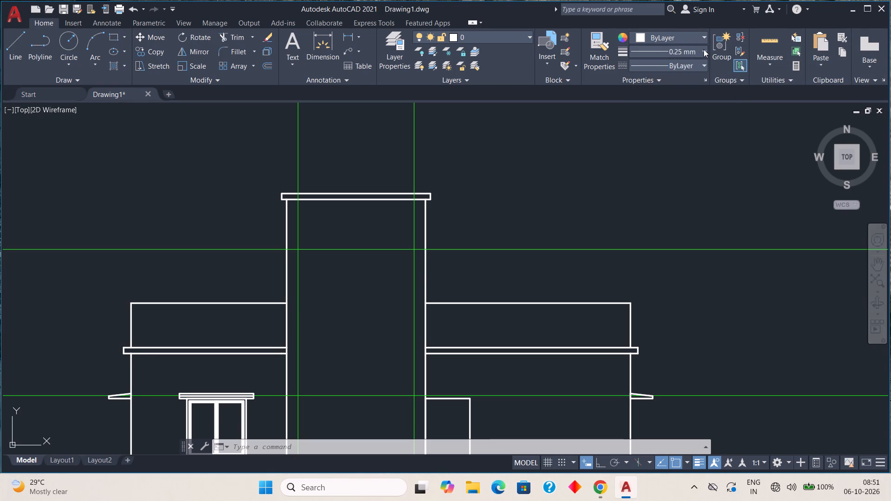
pyautogui.click(681, 75)
# Draw the staircase glazing's outer rectangle on the central tower, between the two vertical and the upper two horizontal construction lines.
pyautogui.click(110, 35)
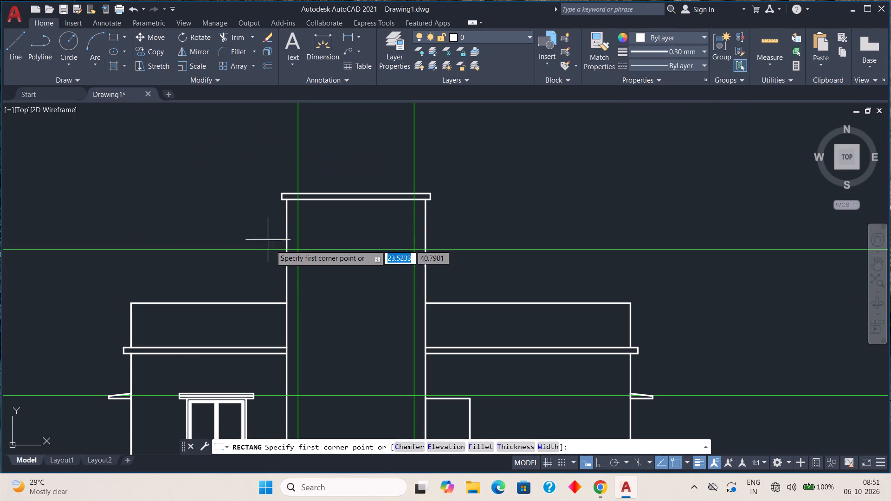
pyautogui.click(298, 250)
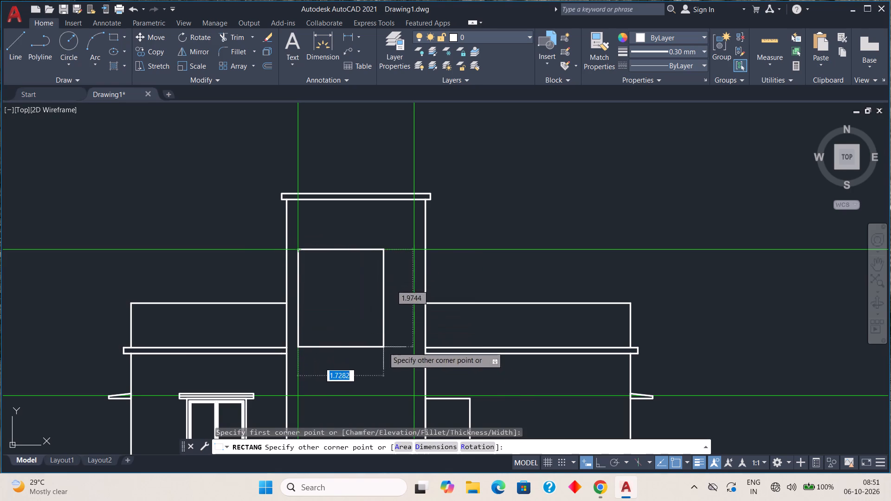
pyautogui.click(412, 394)
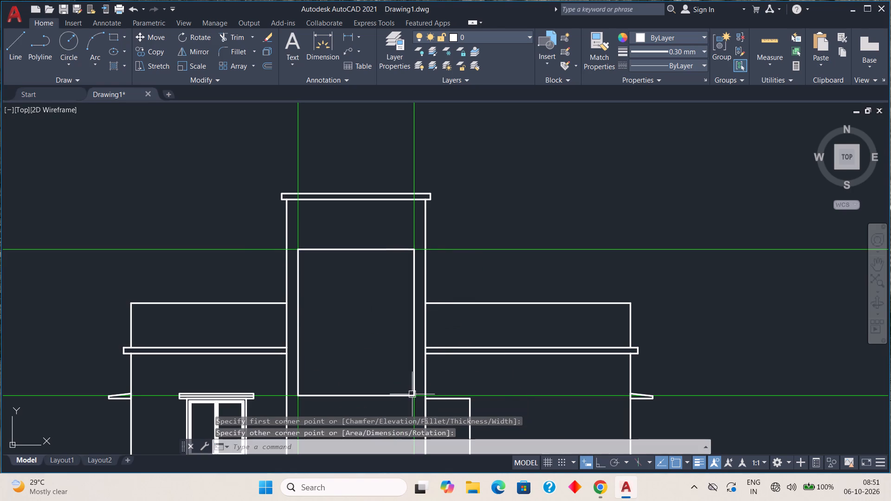
pyautogui.press('Escape')
# Offset the tower glazing rectangle inward by 0.05 to form its outer frame.
pyautogui.moveTo(410, 283); pyautogui.dragTo(407, 273, button='middle')
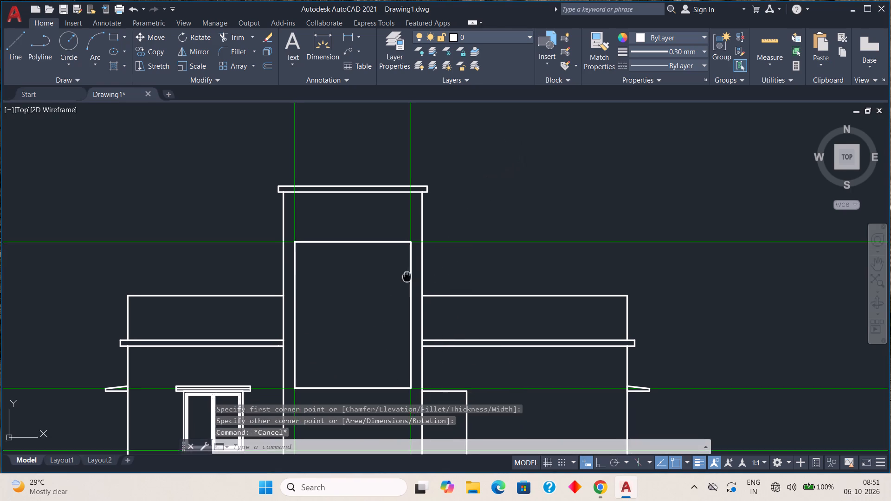
pyautogui.moveTo(407, 273); pyautogui.dragTo(395, 203, button='middle')
pyautogui.press('o')
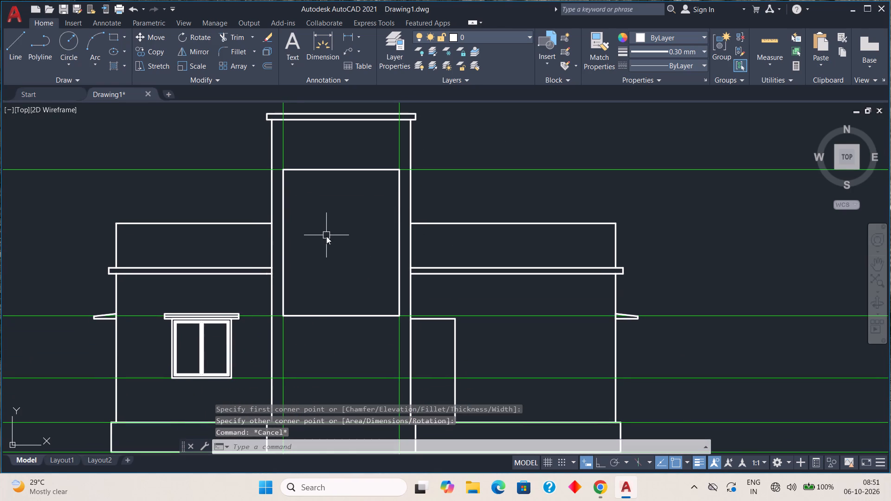
pyautogui.press('Return')
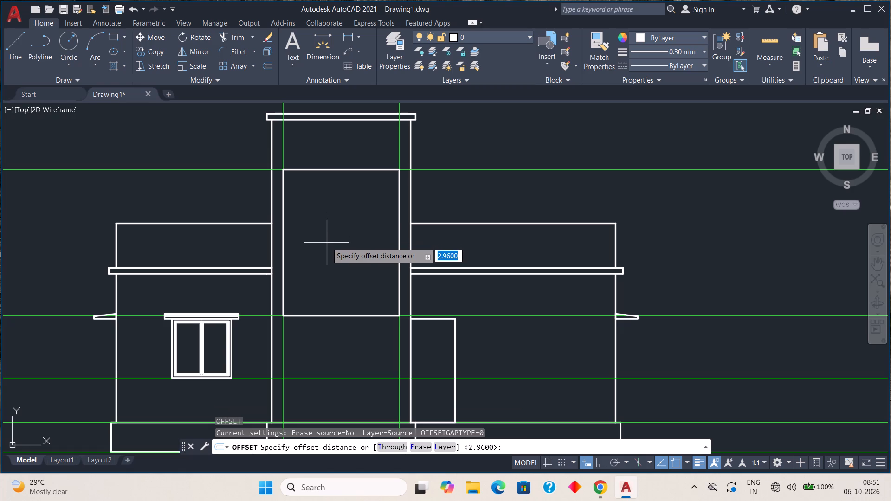
pyautogui.press('0')
pyautogui.press('.')
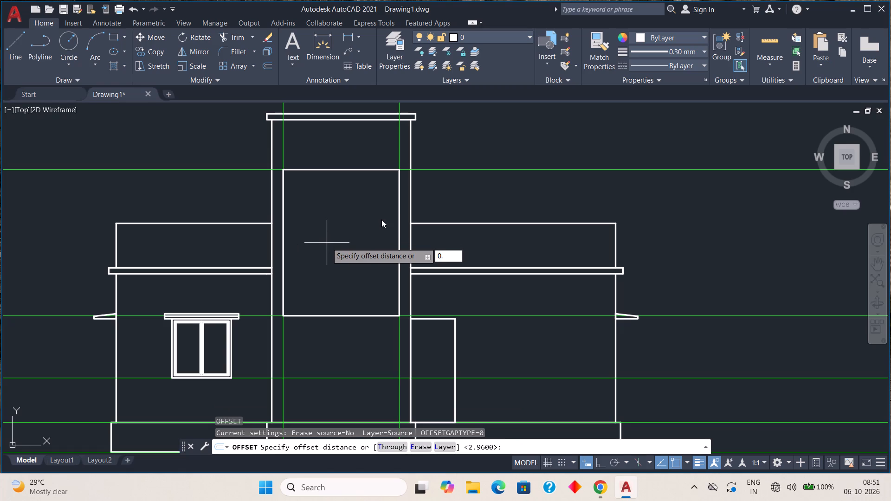
pyautogui.press('0')
pyautogui.press('5')
pyautogui.press('space')
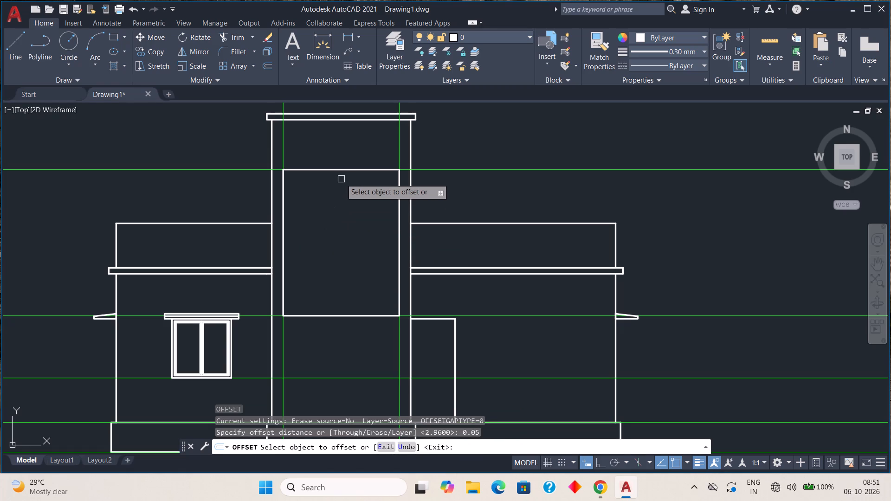
pyautogui.click(344, 170)
pyautogui.click(337, 218)
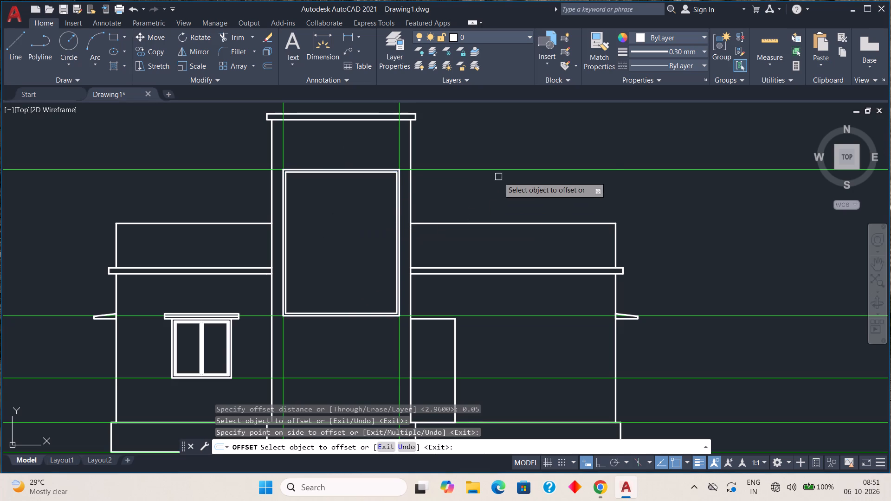
pyautogui.press('Escape')
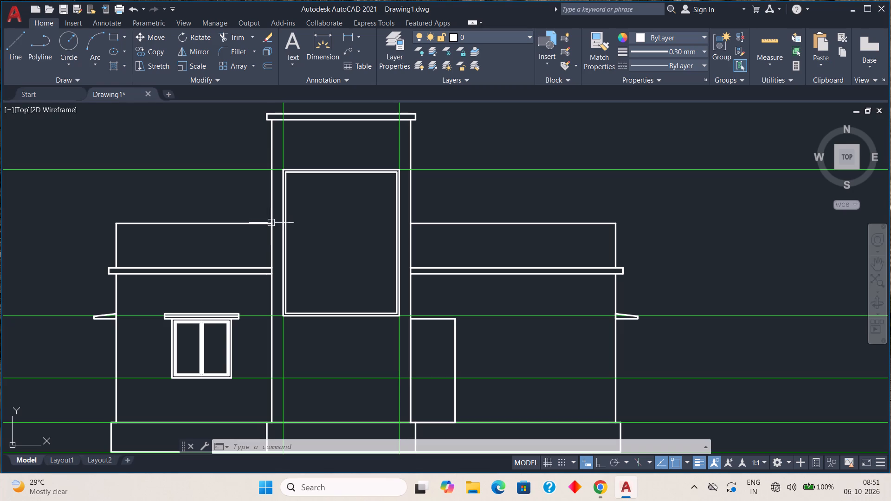
# Draw a pane rectangle from the inner frame's upper-left corner to the centre of the tower glazing.
pyautogui.scroll(2, 291, 181)
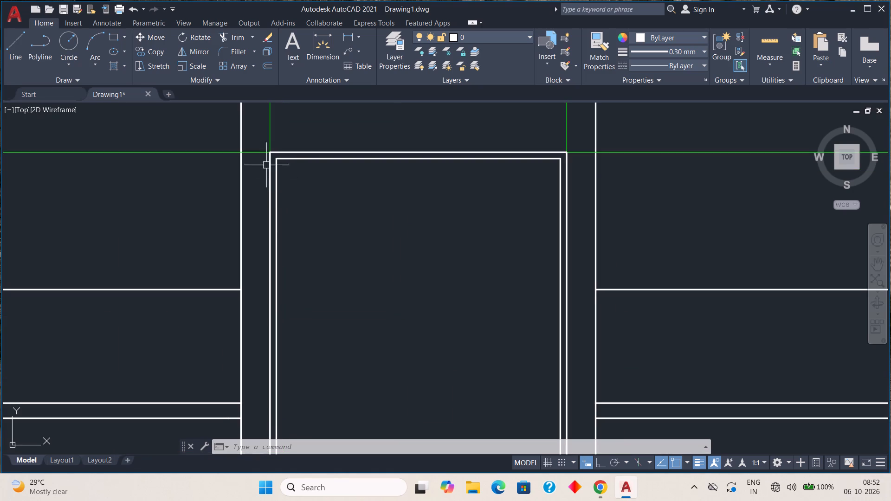
pyautogui.click(114, 39)
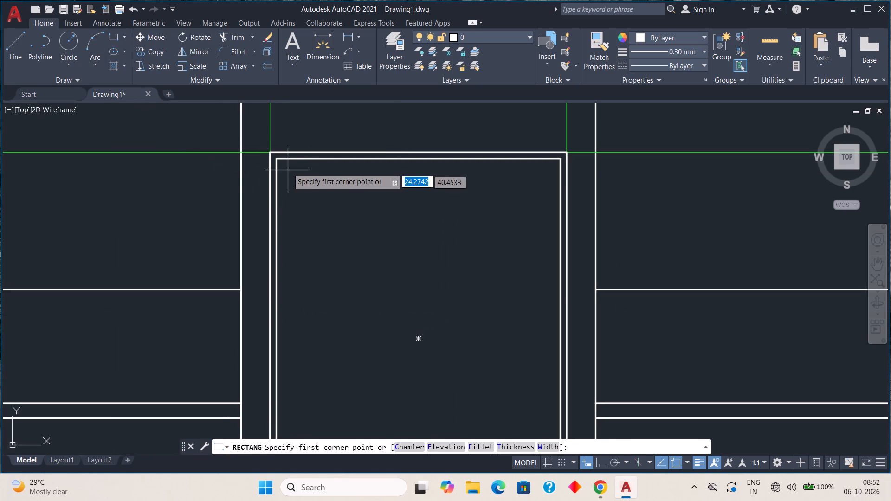
pyautogui.click(275, 161)
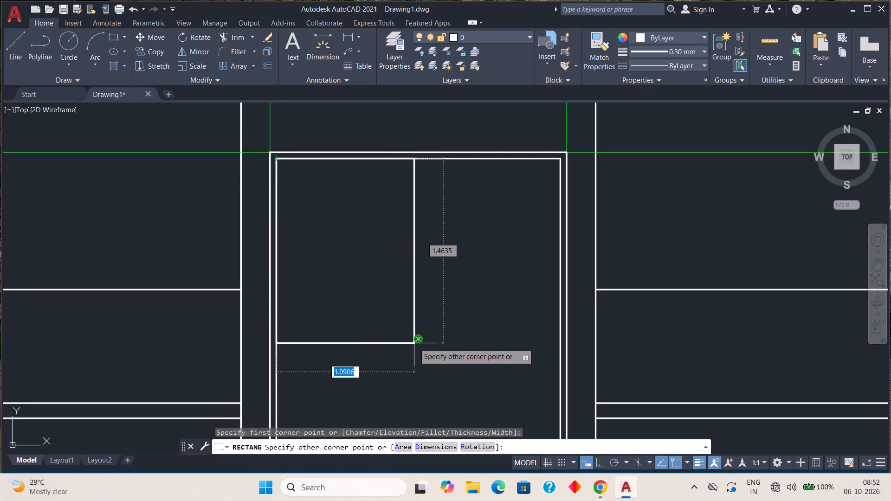
pyautogui.click(419, 342)
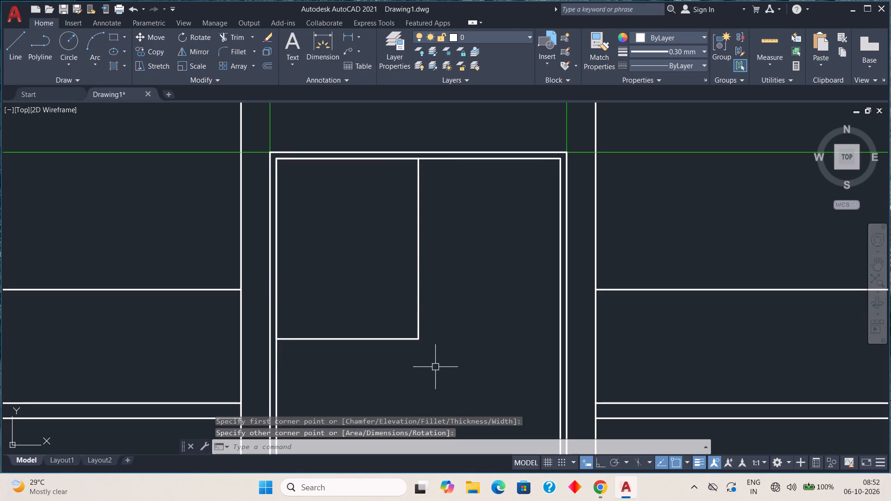
# Offset the new upper-left pane rectangle inward by 0.05 to form its sash frame.
pyautogui.press('o')
pyautogui.press('Return')
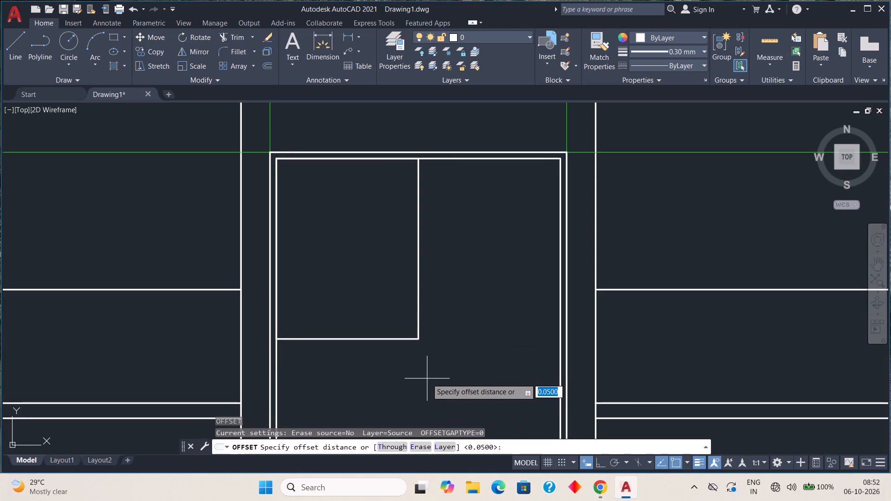
pyautogui.press('space')
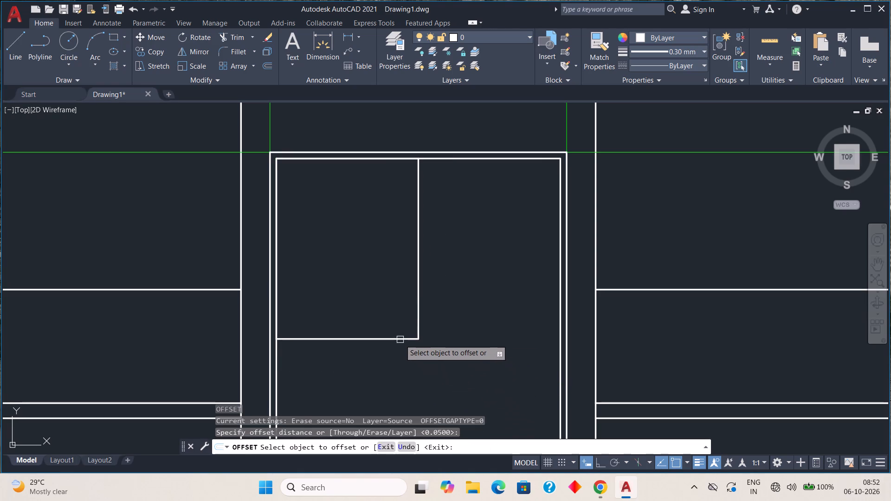
pyautogui.click(399, 337)
pyautogui.click(380, 287)
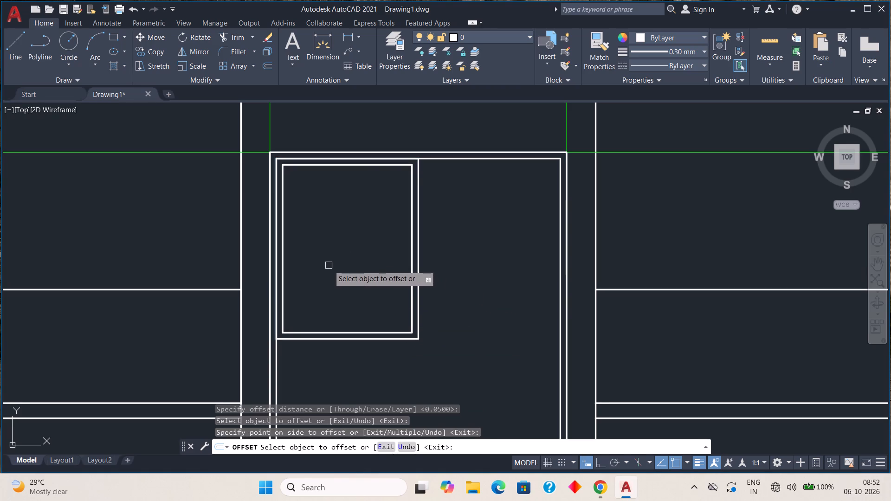
pyautogui.press('Escape')
# Copy both upper-left pane rectangles from their upper-left corner to fill the glazing's upper-right quarter.
pyautogui.click(248, 147)
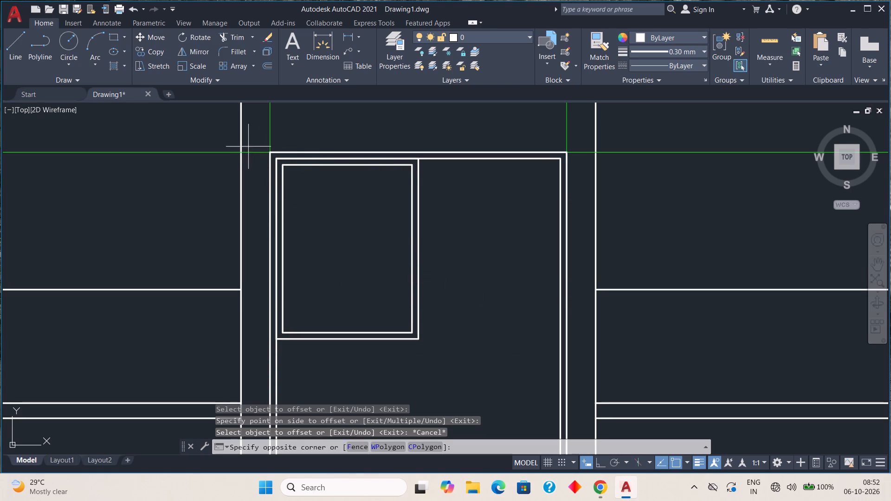
pyautogui.click(460, 346)
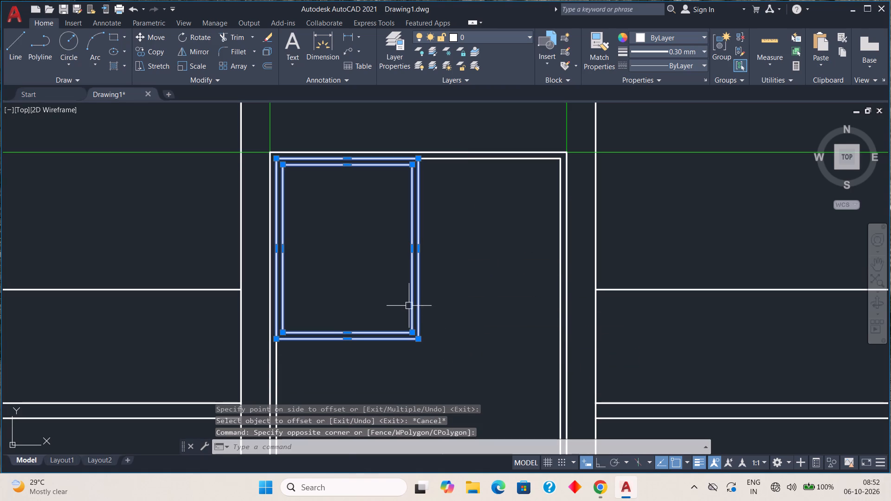
pyautogui.press('c')
pyautogui.press('o')
pyautogui.press('space')
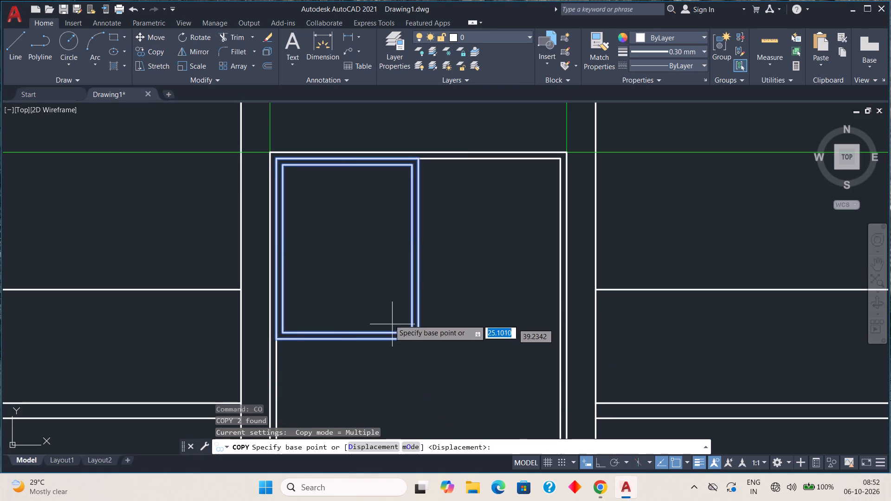
pyautogui.scroll(3, 274, 166)
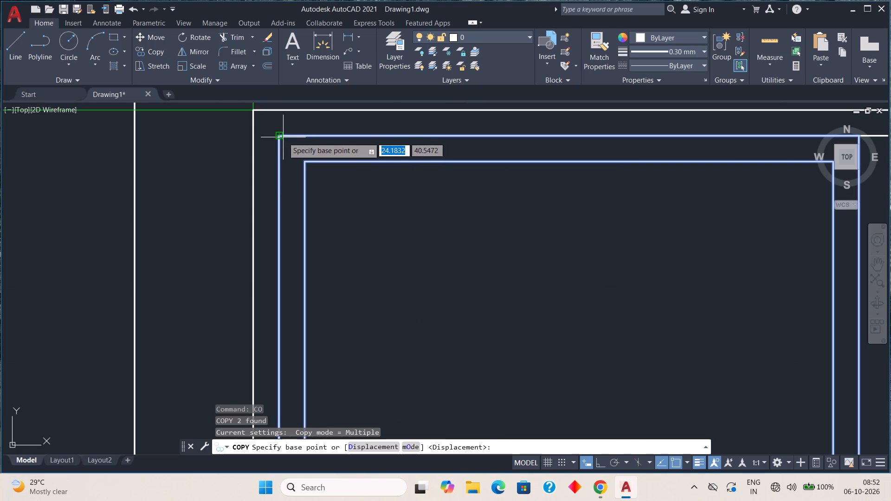
pyautogui.click(283, 138)
pyautogui.scroll(-1, 614, 161)
pyautogui.moveTo(516, 180); pyautogui.dragTo(162, 218, button='middle')
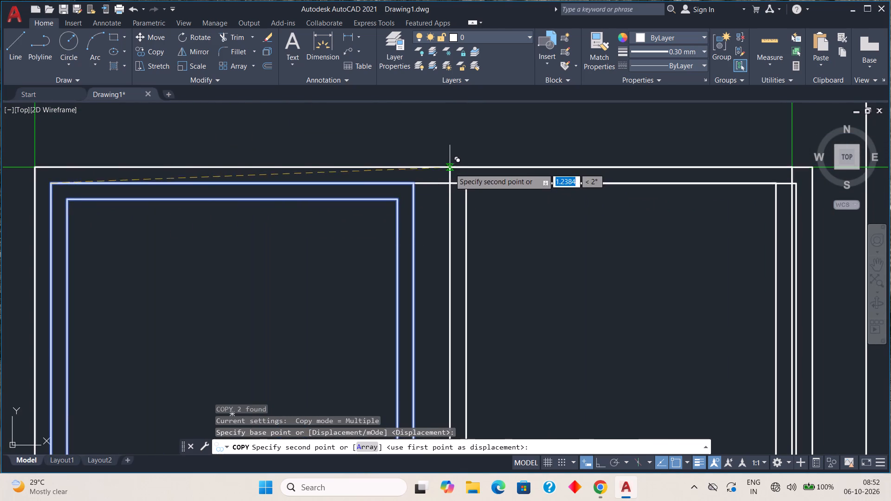
pyautogui.click(413, 186)
# Place two more copies of the pane in the lower-left and lower-right quarters of the glazing.
pyautogui.scroll(-1, 429, 213)
pyautogui.moveTo(425, 232); pyautogui.dragTo(424, 233, button='middle')
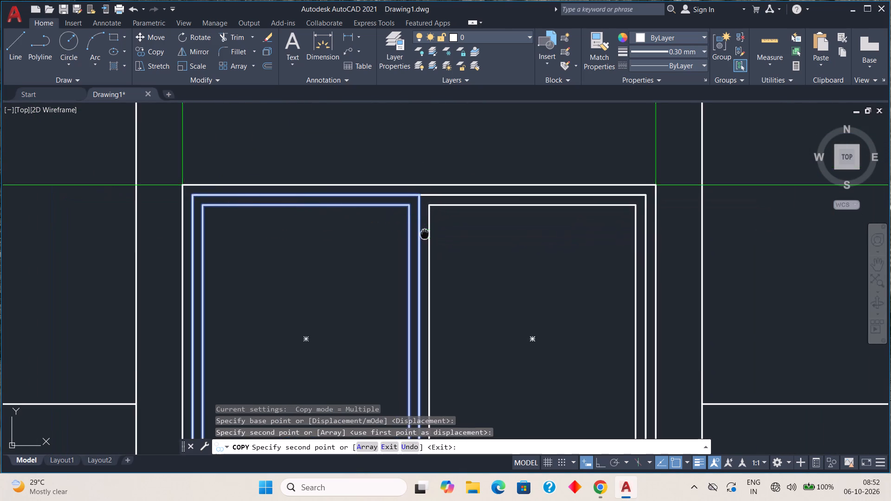
pyautogui.moveTo(424, 233); pyautogui.dragTo(423, 83, button='middle')
pyautogui.moveTo(365, 269); pyautogui.dragTo(399, 122, button='middle')
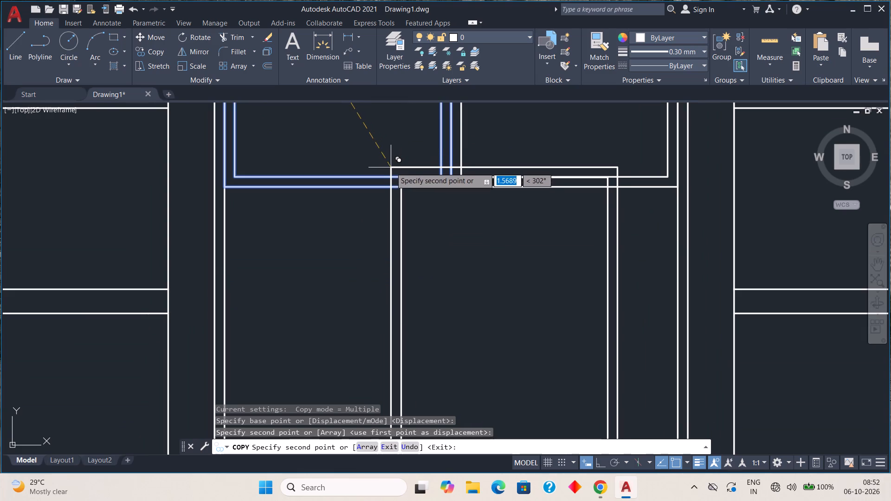
pyautogui.moveTo(365, 201); pyautogui.dragTo(431, 159, button='middle')
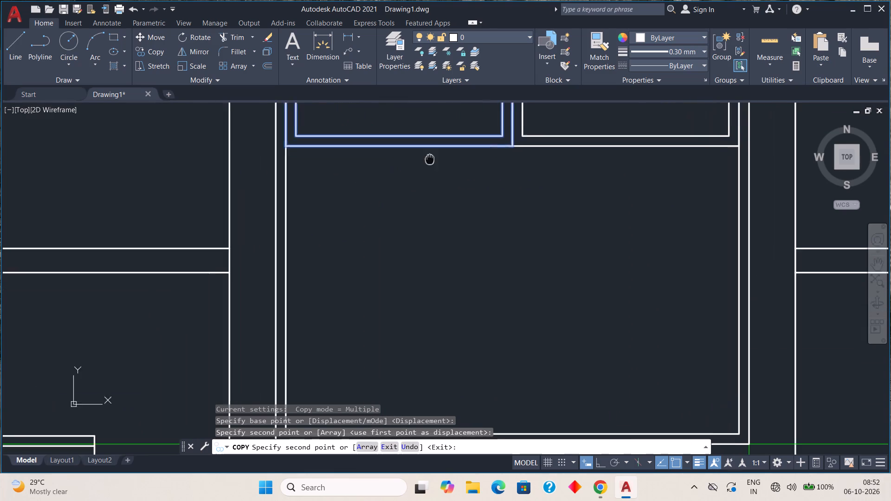
pyautogui.moveTo(431, 159); pyautogui.dragTo(432, 158, button='middle')
pyautogui.click(295, 145)
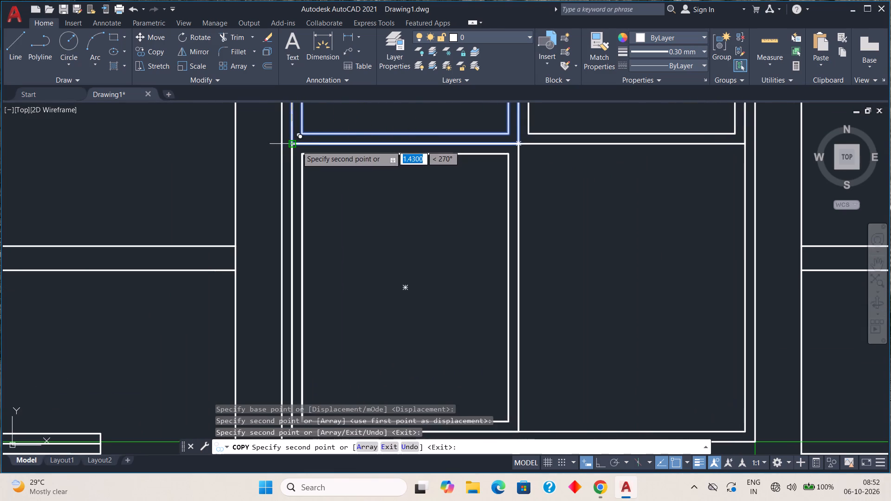
pyautogui.click(522, 148)
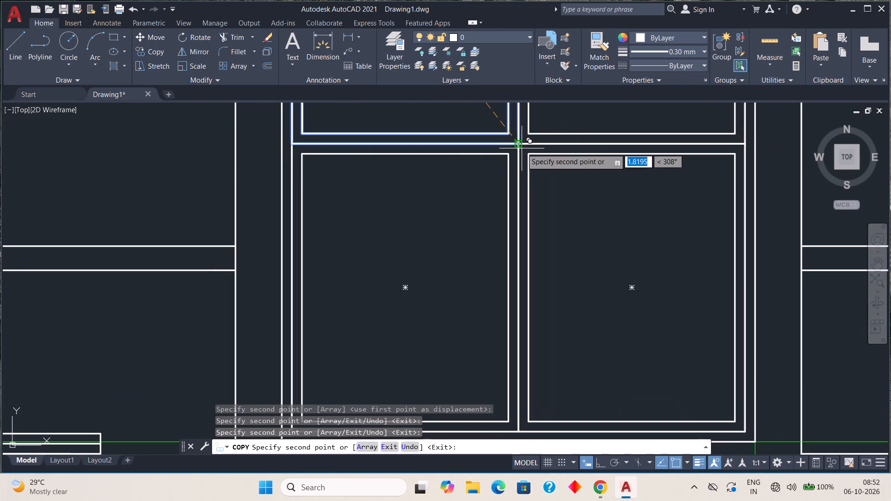
pyautogui.scroll(-2, 624, 198)
pyautogui.scroll(-1, 577, 193)
pyautogui.moveTo(588, 187); pyautogui.dragTo(473, 252, button='middle')
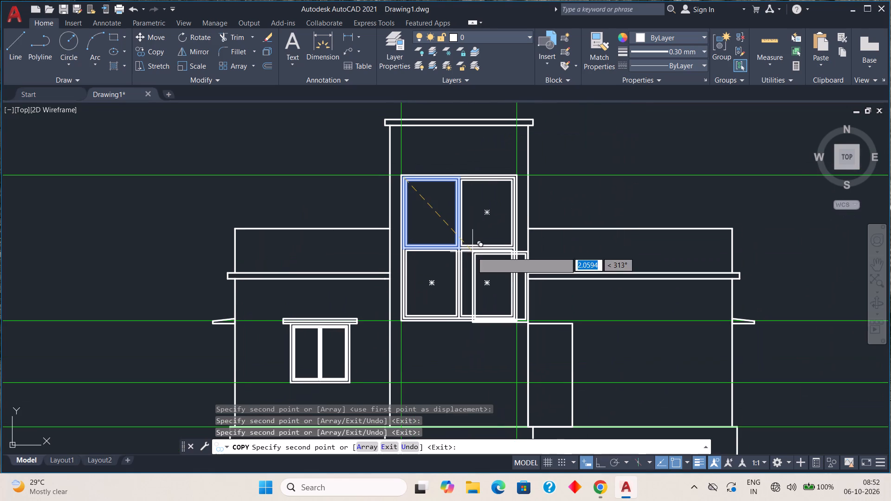
pyautogui.press('Escape')
# Erase the four horizontal construction lines above the ground line and the two vertical ones at the tower glazing's edges.
pyautogui.scroll(-1, 478, 250)
pyautogui.moveTo(489, 278); pyautogui.dragTo(478, 161, button='middle')
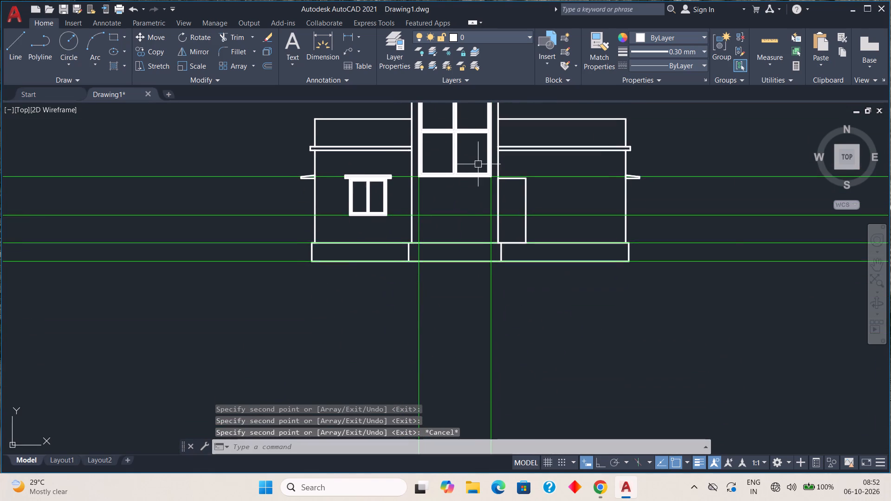
pyautogui.moveTo(470, 219); pyautogui.dragTo(468, 250, button='middle')
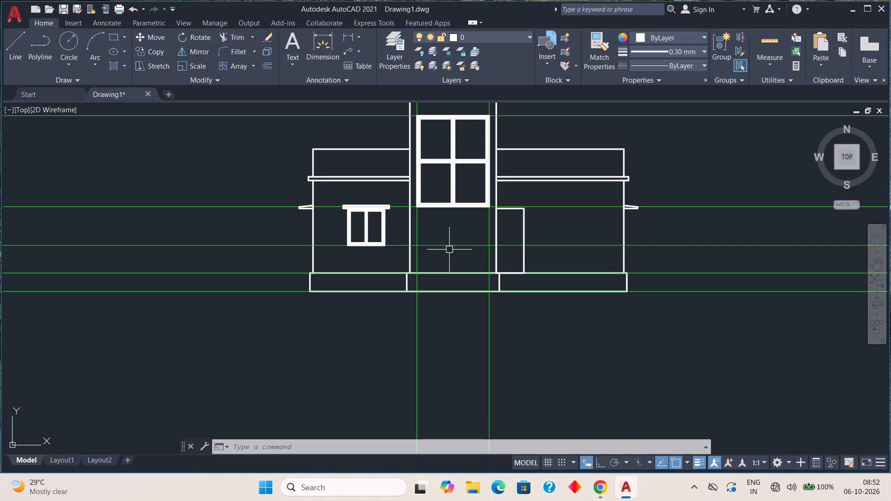
pyautogui.scroll(-2, 450, 236)
pyautogui.moveTo(447, 217); pyautogui.dragTo(432, 274, button='middle')
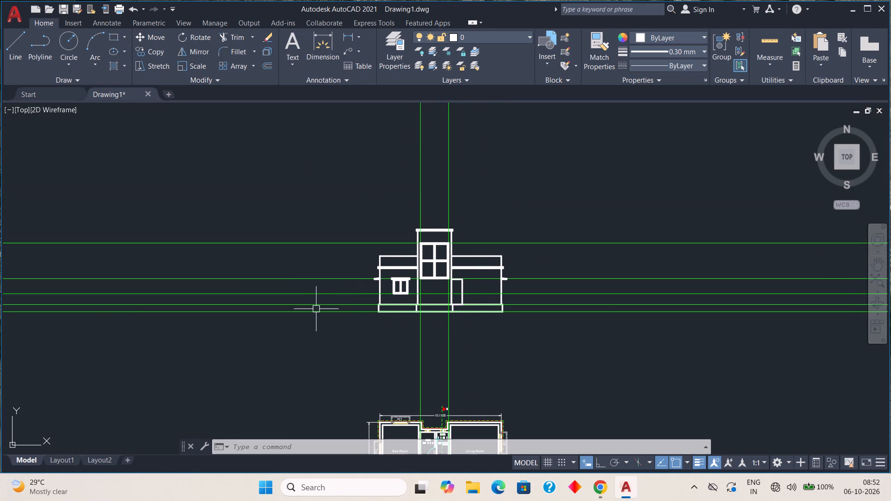
pyautogui.scroll(2, 324, 303)
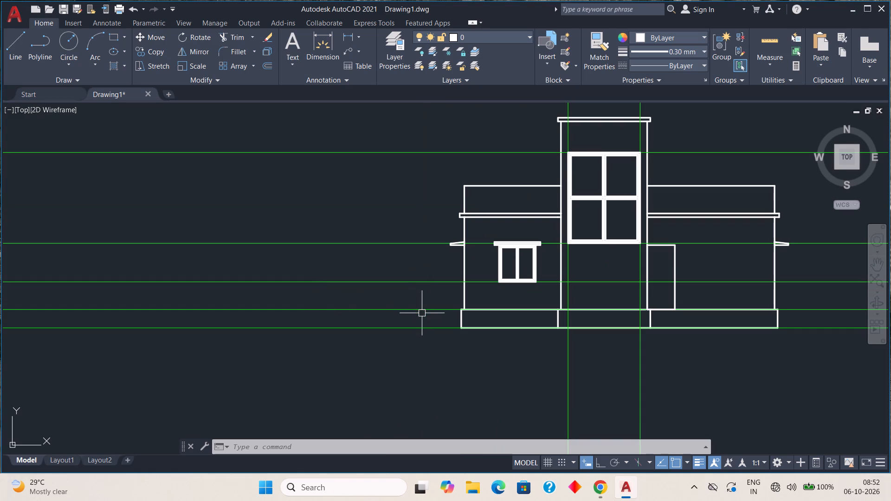
pyautogui.rightClick(420, 316)
pyautogui.click(380, 308)
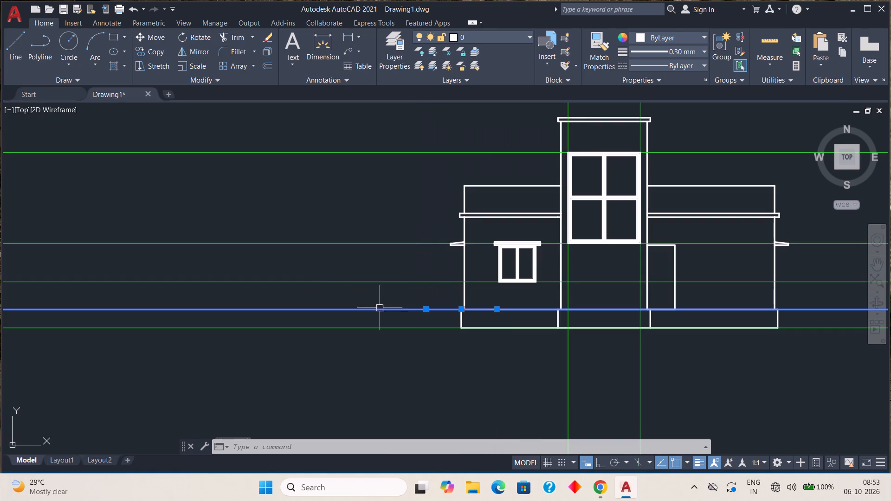
pyautogui.click(361, 283)
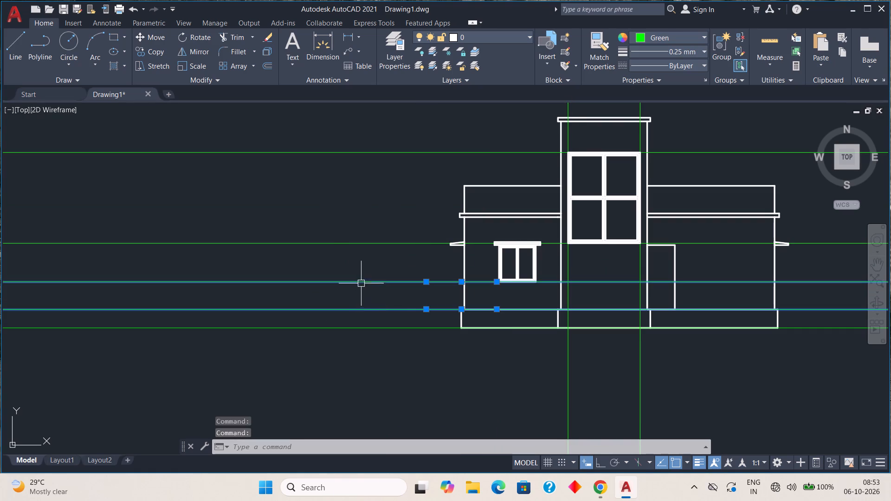
pyautogui.click(360, 243)
pyautogui.click(359, 152)
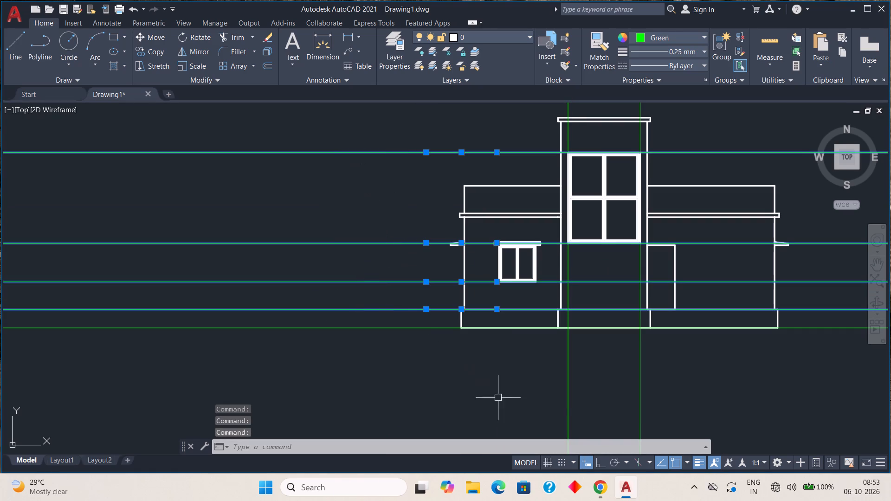
pyautogui.doubleClick(565, 387)
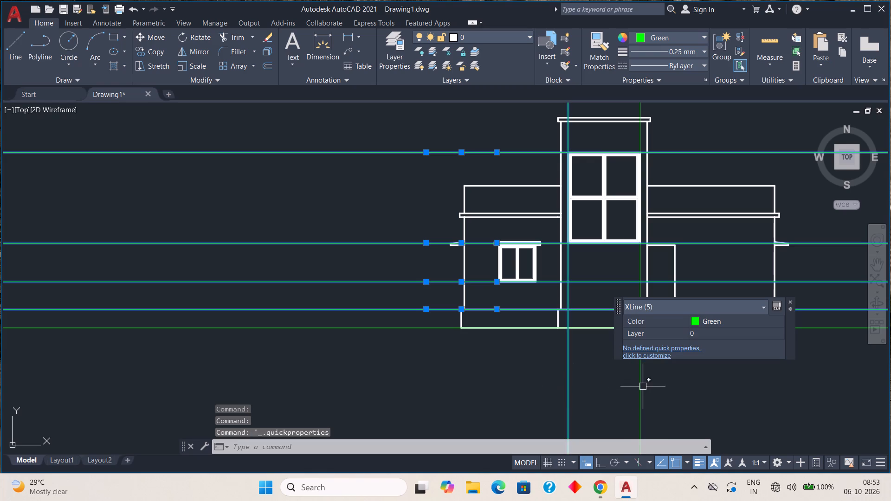
pyautogui.click(643, 386)
pyautogui.press('Delete')
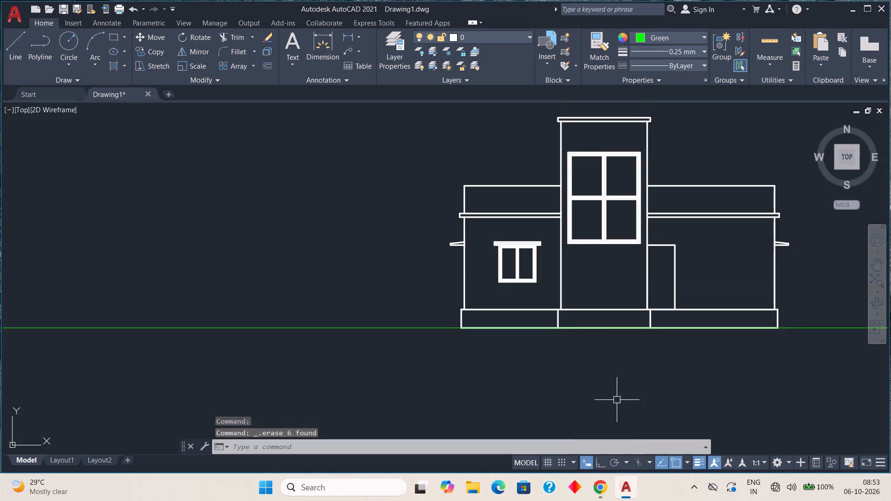
# Examine the elevation against the ground-floor plan, including the rooms, staircase, verandah steps and parking area.
pyautogui.scroll(-2, 614, 382)
pyautogui.scroll(-1, 672, 352)
pyautogui.moveTo(693, 328); pyautogui.dragTo(589, 317, button='middle')
pyautogui.scroll(2, 589, 313)
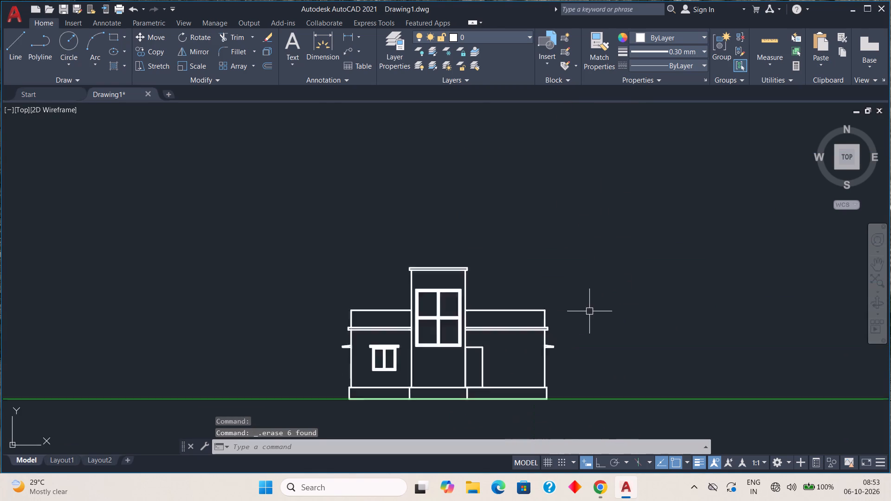
pyautogui.scroll(2, 589, 311)
pyautogui.moveTo(572, 355); pyautogui.dragTo(651, 240, button='middle')
pyautogui.scroll(-1, 482, 339)
pyautogui.moveTo(483, 338); pyautogui.dragTo(559, 260, button='middle')
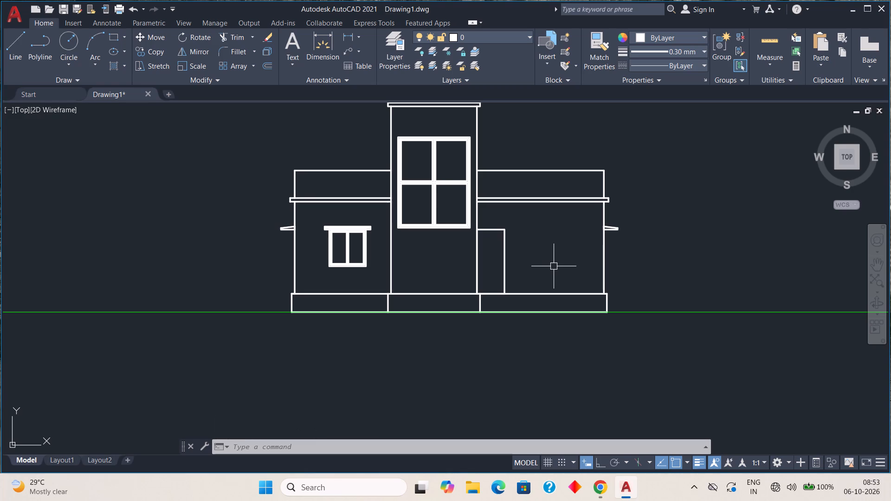
pyautogui.scroll(-1, 559, 261)
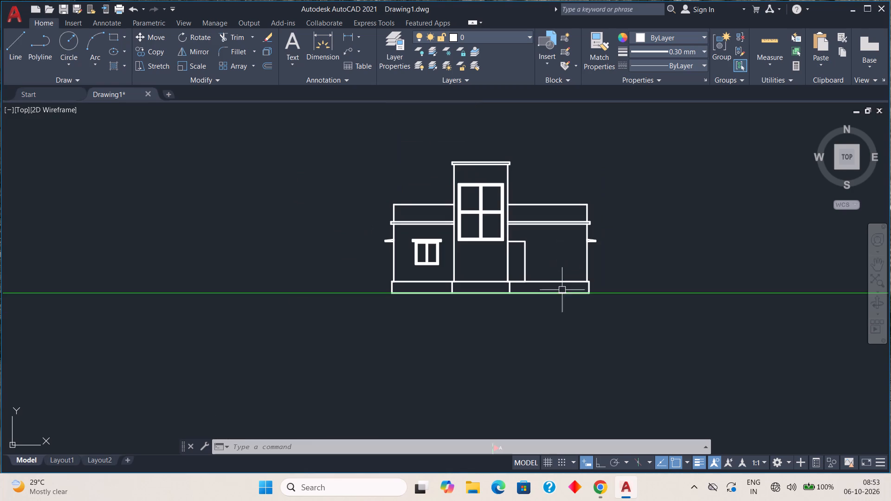
pyautogui.moveTo(565, 364); pyautogui.dragTo(578, 100, button='middle')
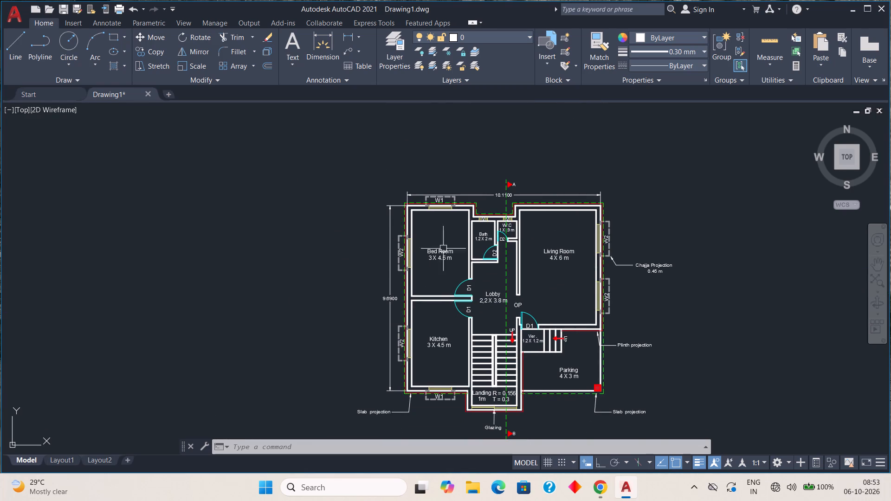
pyautogui.scroll(3, 432, 245)
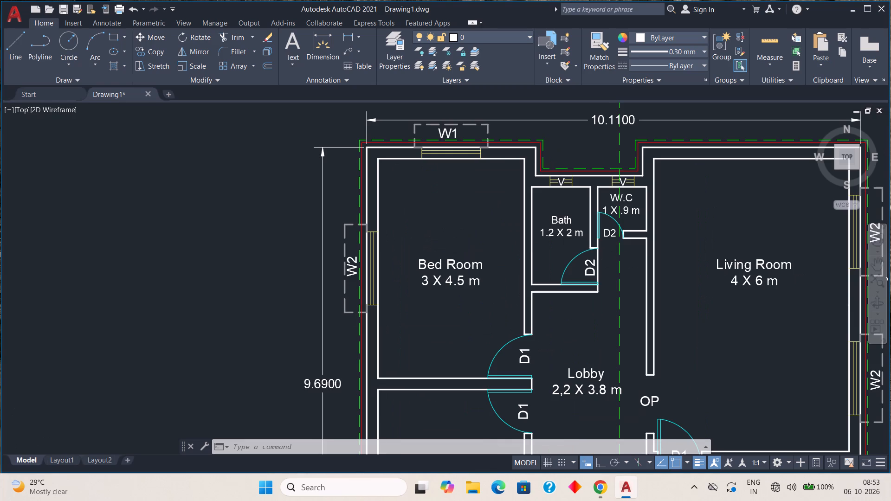
pyautogui.scroll(-1, 433, 238)
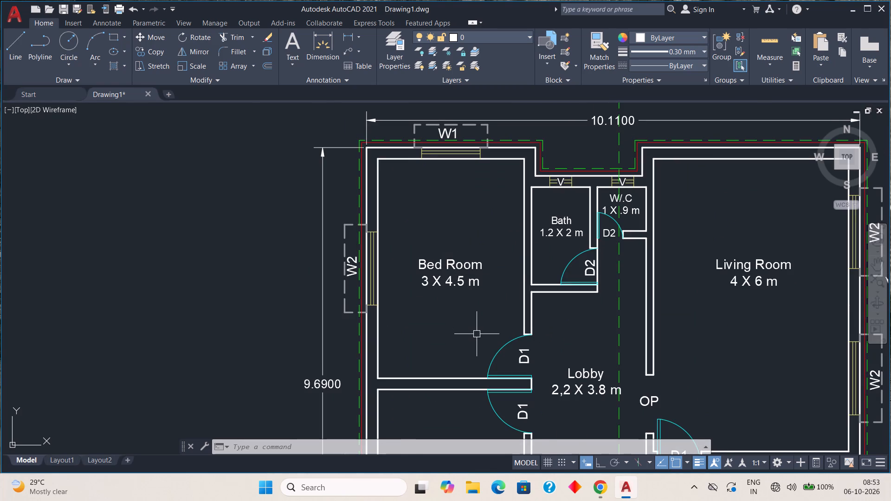
pyautogui.scroll(-1, 477, 334)
pyautogui.moveTo(492, 334); pyautogui.dragTo(459, 219, button='middle')
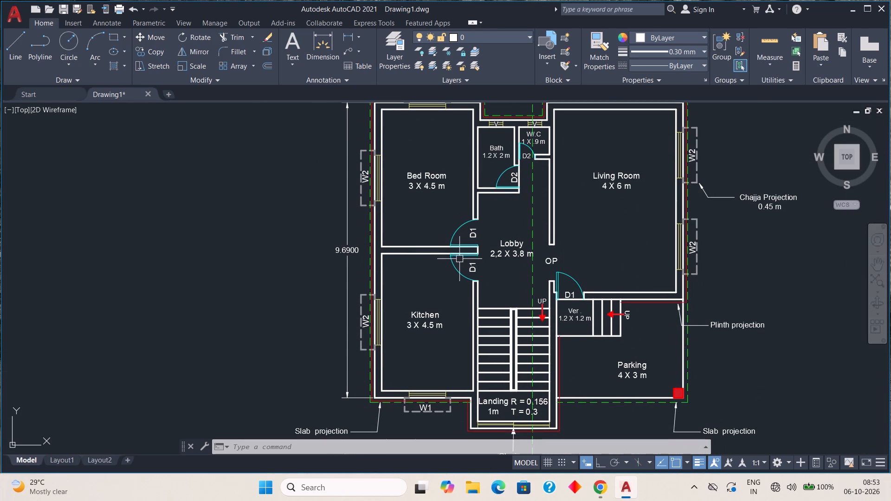
pyautogui.moveTo(437, 294); pyautogui.dragTo(404, 307, button='middle')
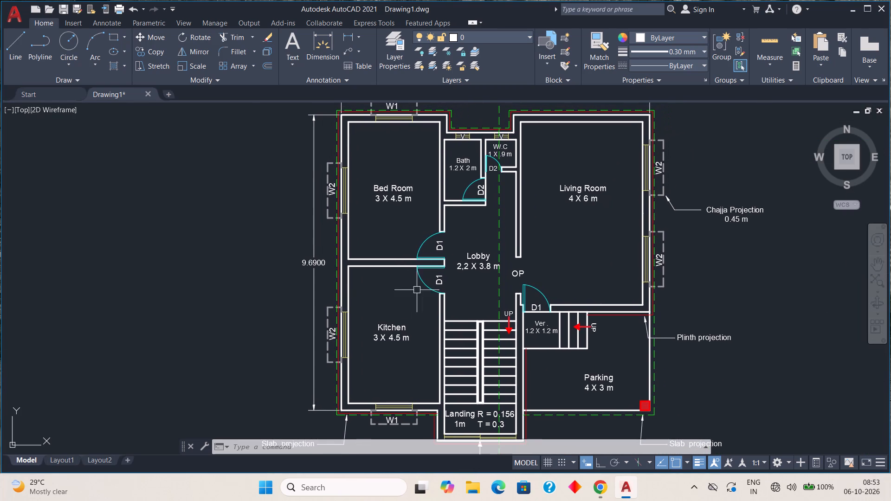
pyautogui.moveTo(455, 244); pyautogui.dragTo(449, 260, button='middle')
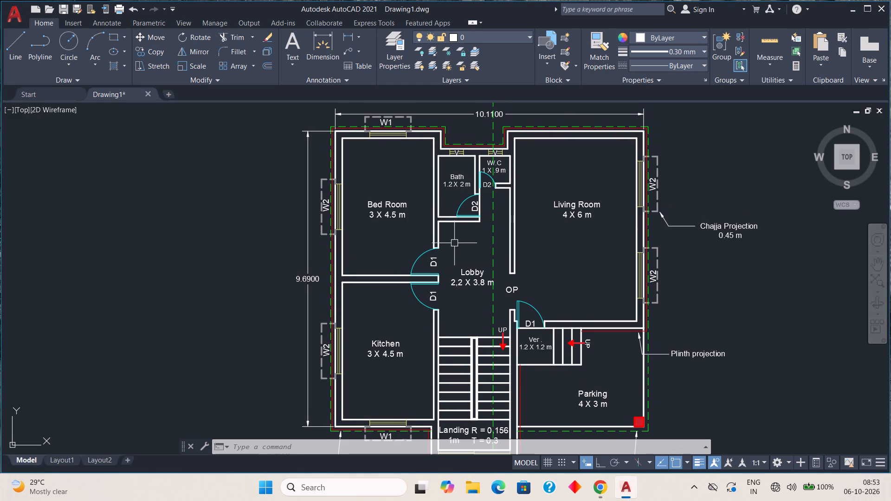
pyautogui.moveTo(458, 256); pyautogui.dragTo(426, 308, button='middle')
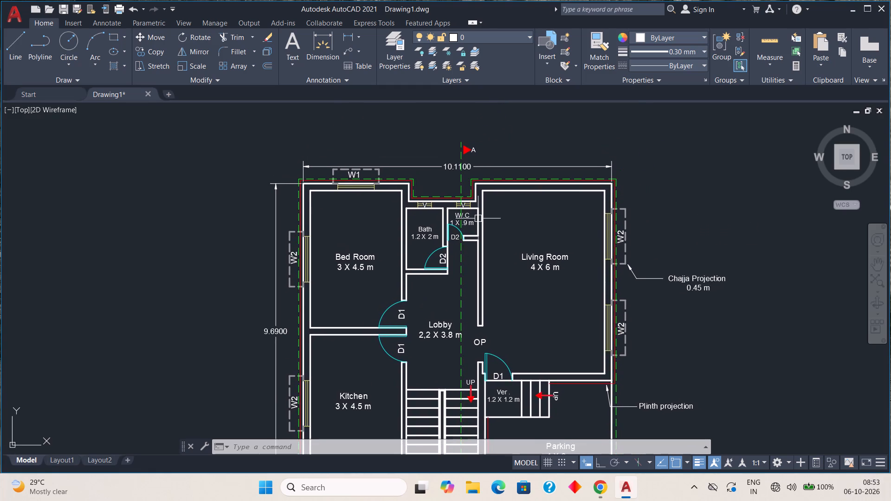
pyautogui.moveTo(479, 231); pyautogui.dragTo(490, 373, button='middle')
pyautogui.scroll(-1, 502, 253)
pyautogui.moveTo(505, 214); pyautogui.dragTo(492, 352, button='middle')
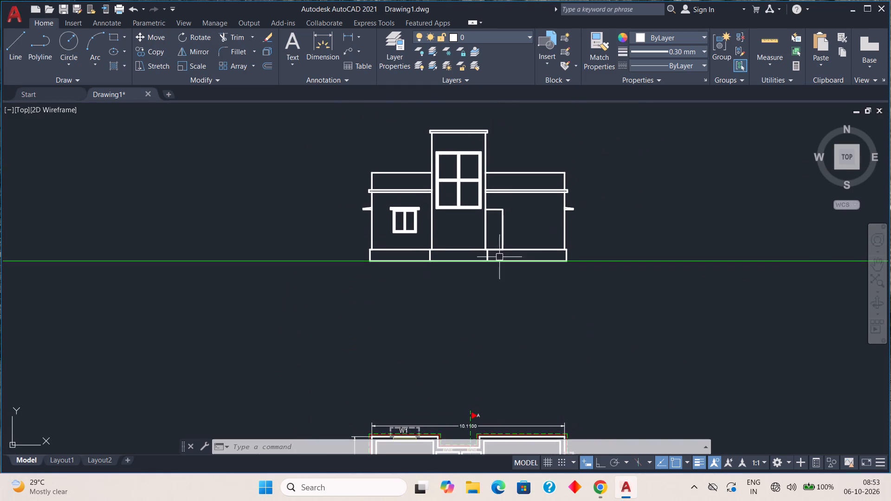
pyautogui.moveTo(499, 273); pyautogui.dragTo(499, 307, button='middle')
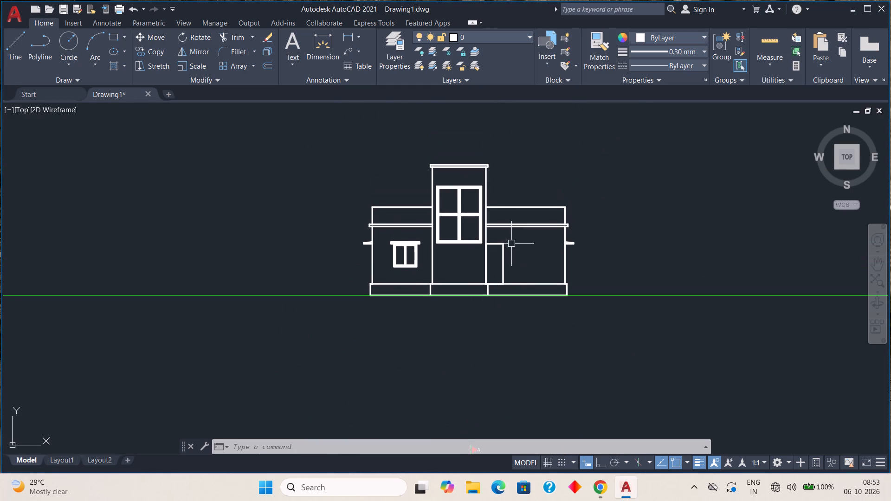
pyautogui.scroll(2, 511, 239)
pyautogui.scroll(-1, 509, 231)
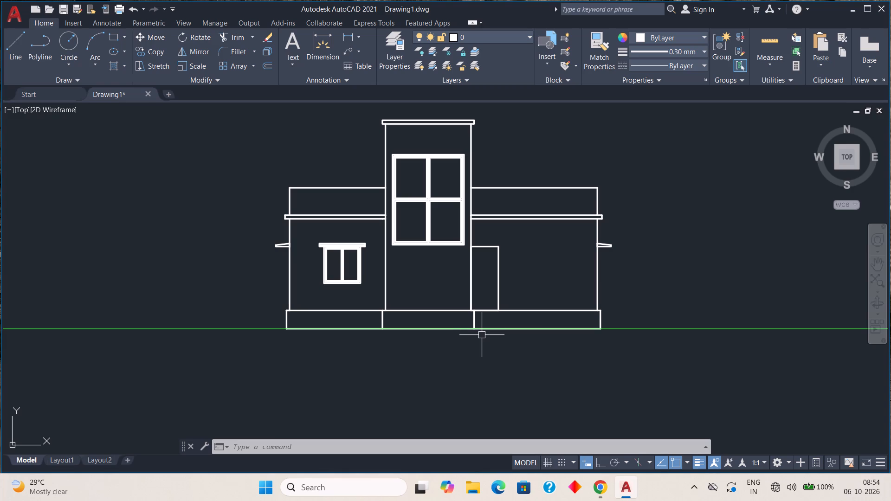
pyautogui.scroll(3, 336, 248)
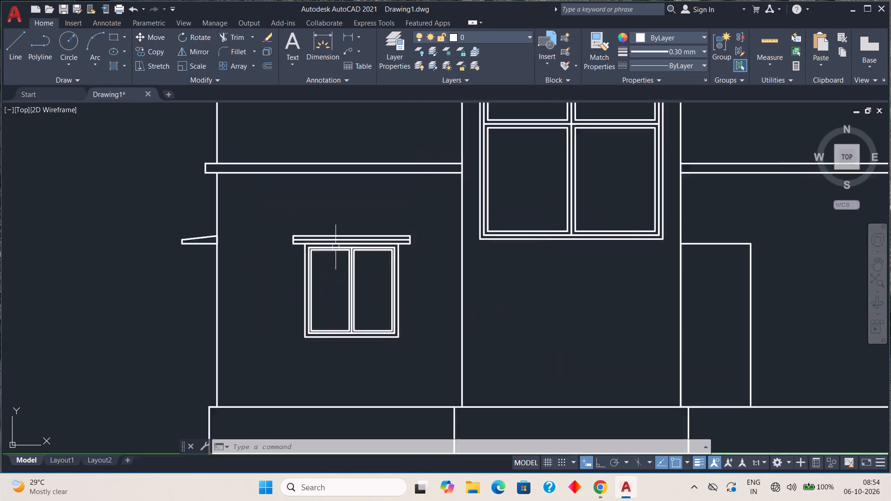
pyautogui.scroll(-2, 335, 247)
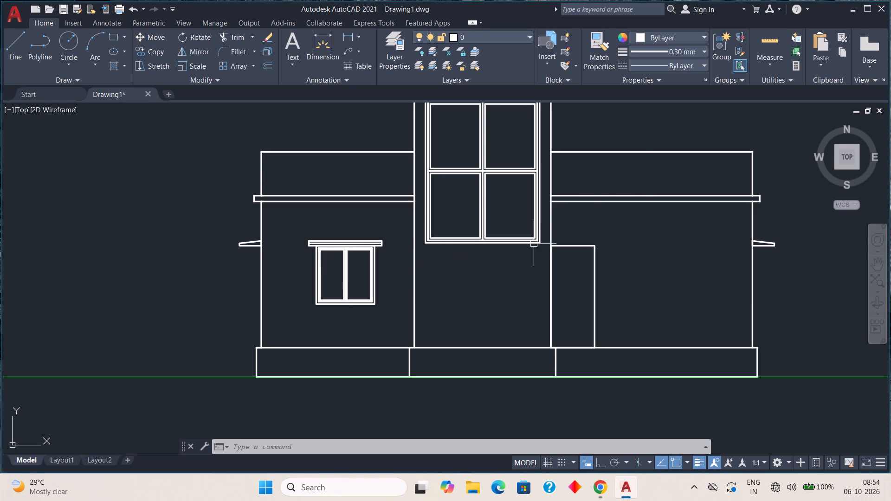
pyautogui.moveTo(664, 161); pyautogui.dragTo(540, 215, button='middle')
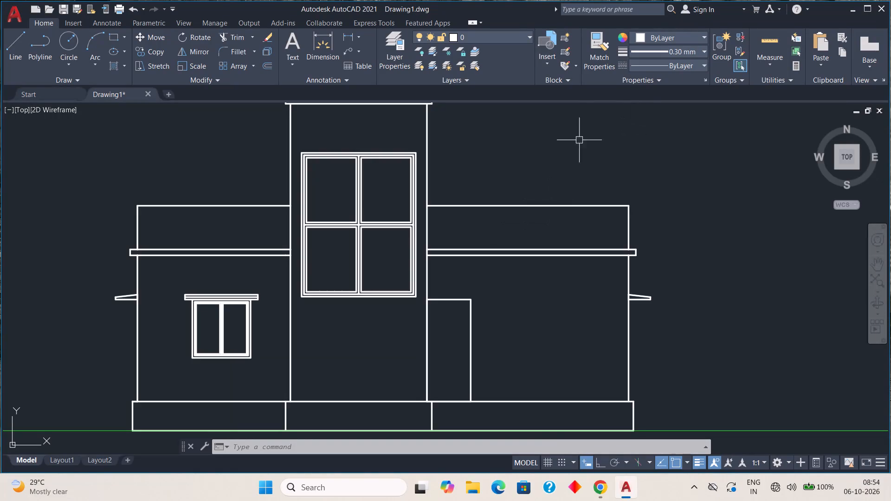
# Set the current lineweight to 0.25 mm and the current colour to Green for new construction lines.
pyautogui.scroll(-3, 547, 241)
pyautogui.moveTo(543, 288); pyautogui.dragTo(456, 89, button='middle')
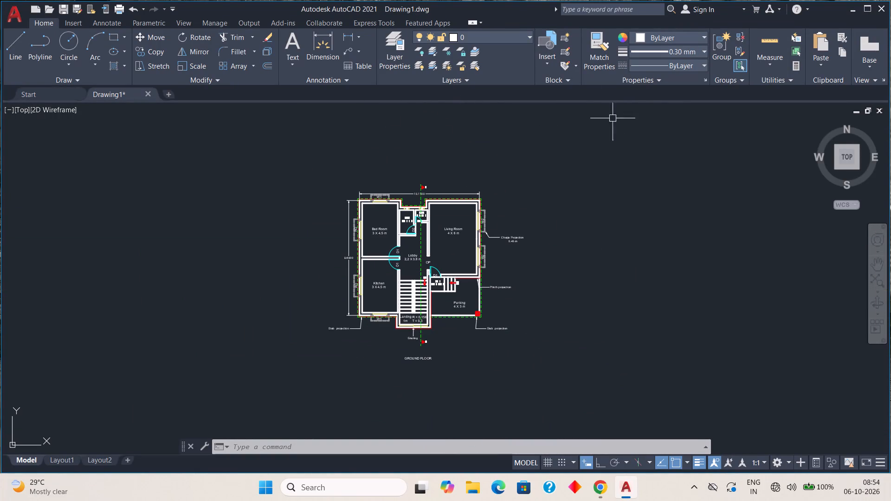
pyautogui.click(702, 48)
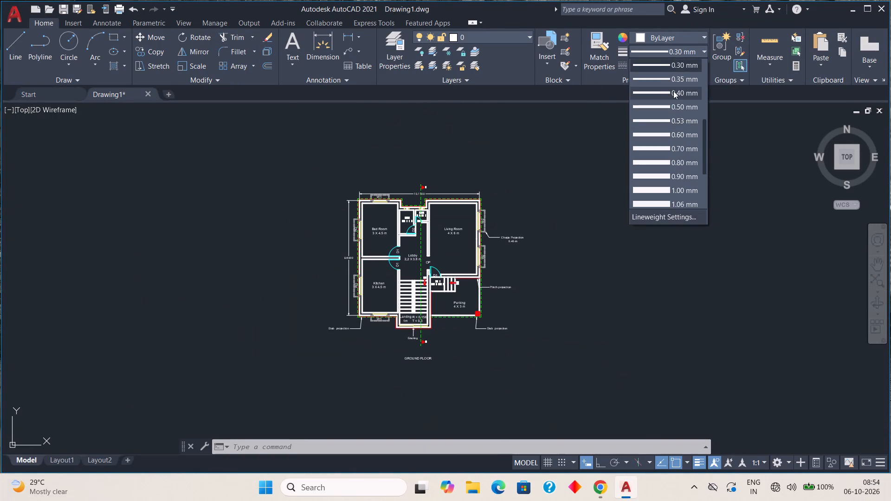
pyautogui.scroll(2, 673, 91)
pyautogui.click(673, 133)
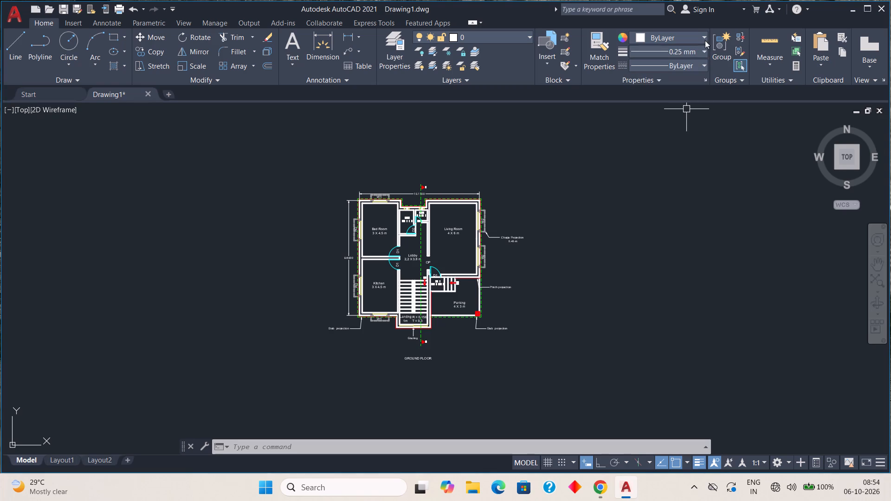
pyautogui.click(702, 30)
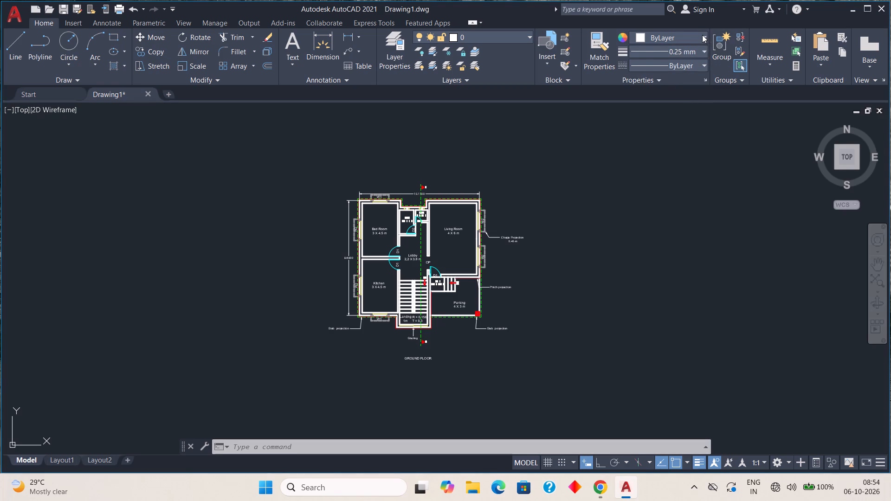
pyautogui.click(702, 35)
pyautogui.click(659, 156)
# Place four vertical construction lines through the edges of the verandah steps in the ground-floor plan.
pyautogui.scroll(-1, 604, 226)
pyautogui.scroll(5, 504, 261)
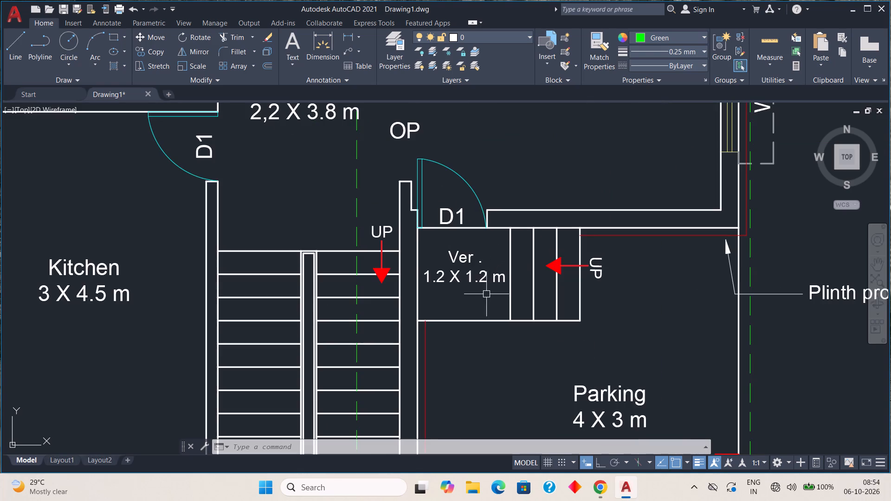
pyautogui.moveTo(486, 298); pyautogui.dragTo(569, 188, button='middle')
pyautogui.scroll(1, 570, 238)
pyautogui.moveTo(570, 241); pyautogui.dragTo(435, 288, button='middle')
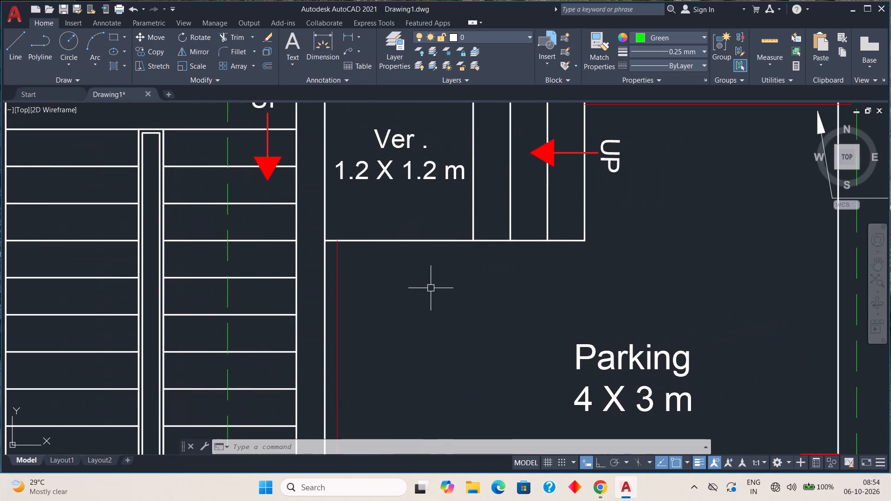
pyautogui.press('x')
pyautogui.press('l')
pyautogui.press('space')
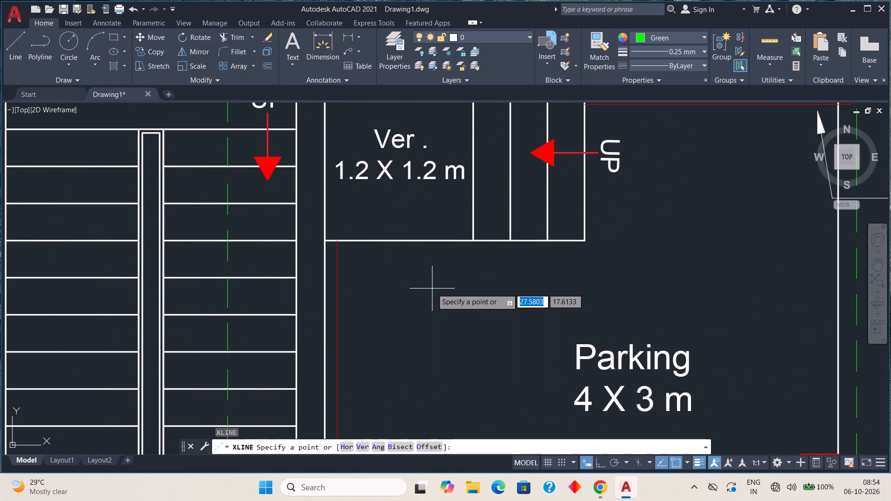
pyautogui.write('V')
pyautogui.press('space')
pyautogui.scroll(2, 476, 234)
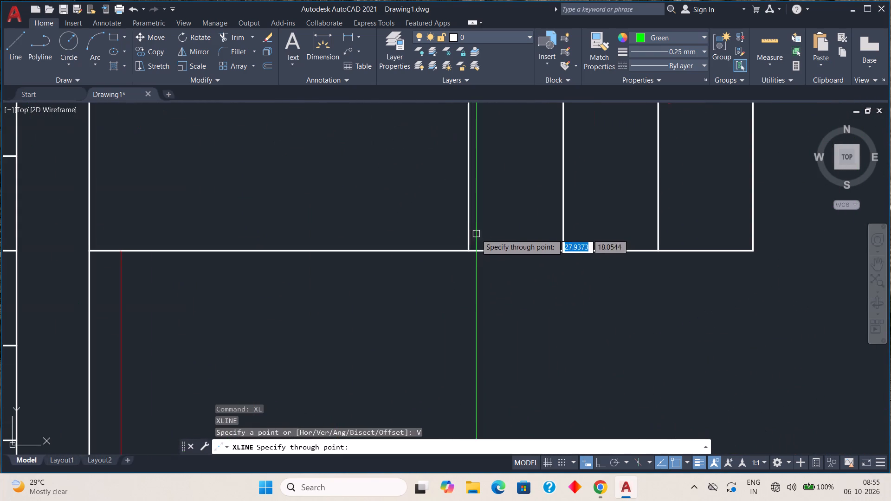
pyautogui.click(469, 248)
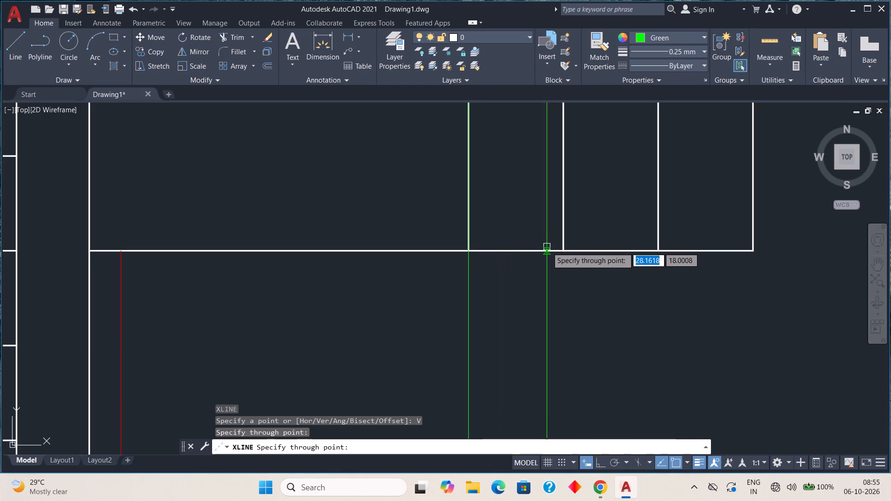
pyautogui.click(562, 248)
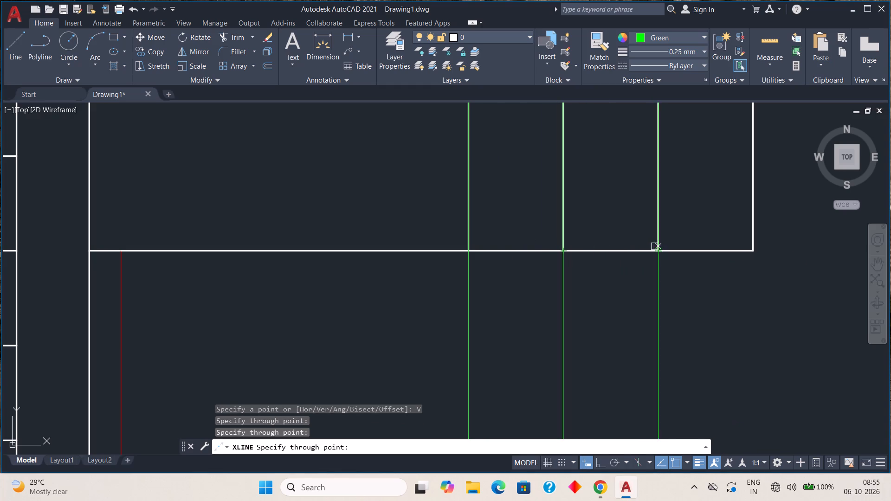
pyautogui.click(658, 248)
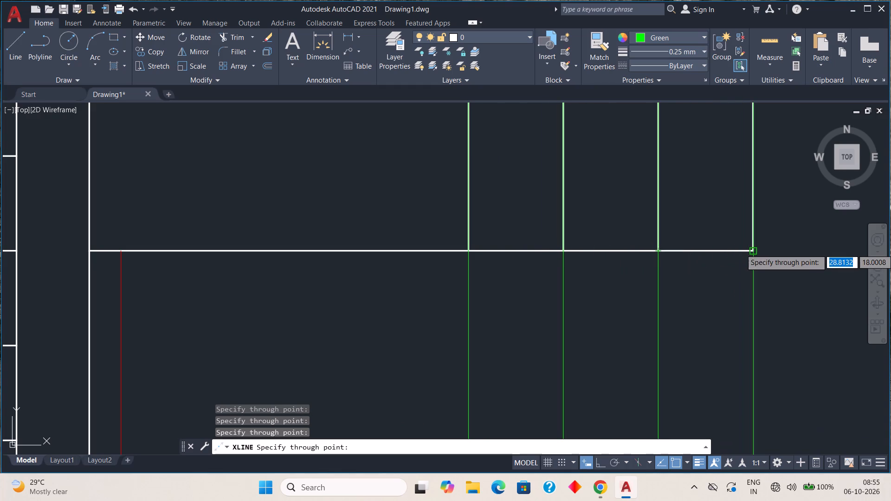
pyautogui.click(754, 249)
pyautogui.press('Escape')
# Offset the elevation's ground line upward three times at 0.15 spacing to mark the step riser heights across the plinth.
pyautogui.scroll(-4, 601, 214)
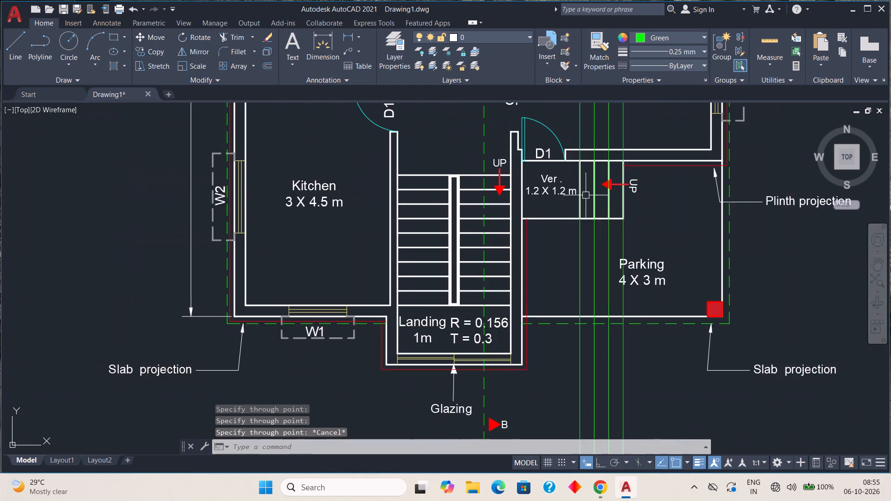
pyautogui.moveTo(586, 199); pyautogui.dragTo(441, 315, button='middle')
pyautogui.moveTo(491, 176); pyautogui.dragTo(458, 304, button='middle')
pyautogui.scroll(-2, 452, 306)
pyautogui.moveTo(456, 176); pyautogui.dragTo(455, 306, button='middle')
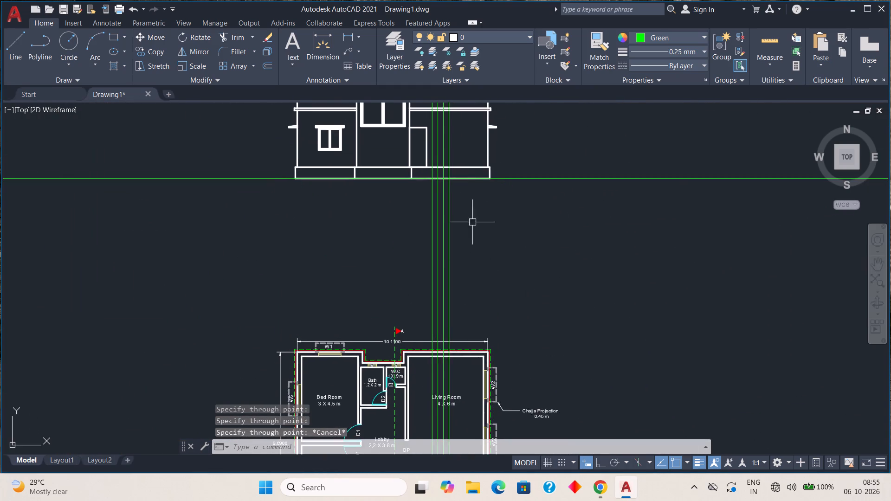
pyautogui.moveTo(476, 205); pyautogui.dragTo(468, 282, button='middle')
pyautogui.scroll(3, 458, 249)
pyautogui.moveTo(413, 275); pyautogui.dragTo(440, 310, button='middle')
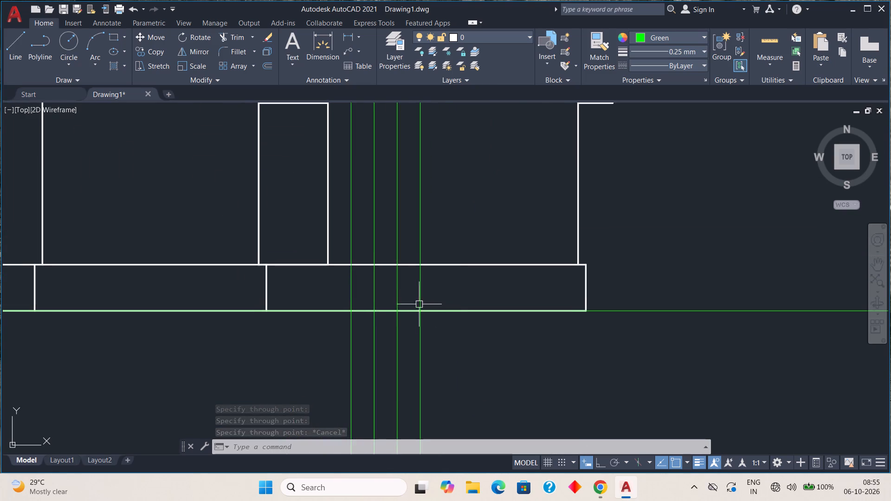
pyautogui.scroll(2, 419, 292)
pyautogui.moveTo(431, 295); pyautogui.dragTo(508, 316, button='middle')
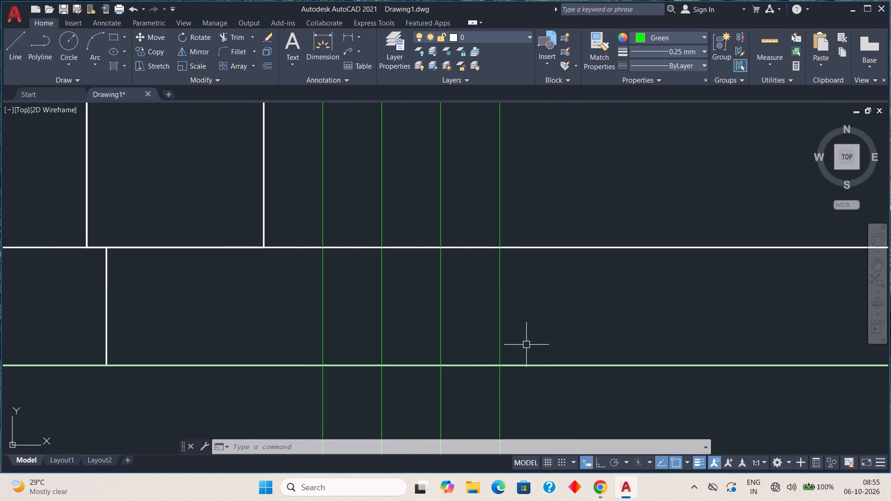
pyautogui.press('o')
pyautogui.press('Return')
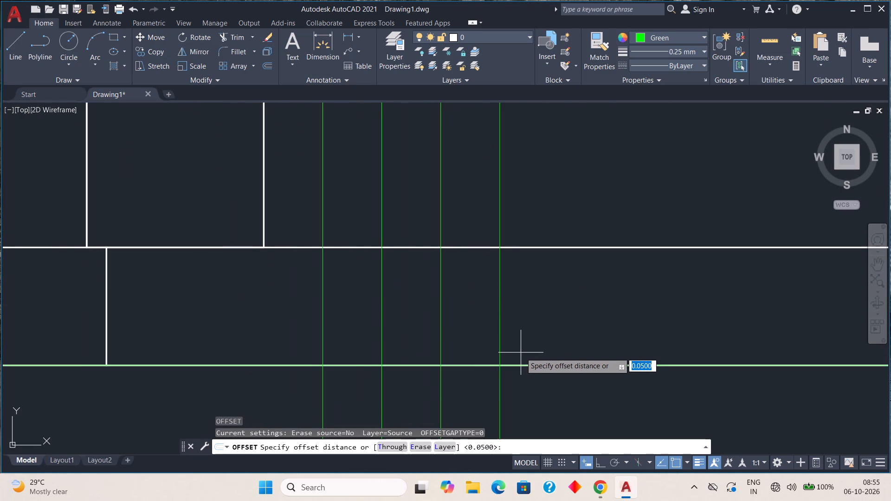
pyautogui.press('.')
pyautogui.press('1')
pyautogui.write('5')
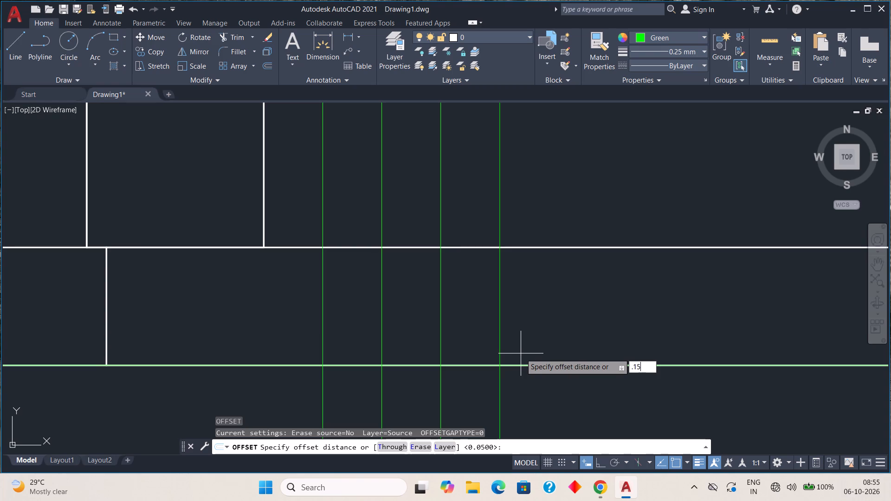
pyautogui.press('space')
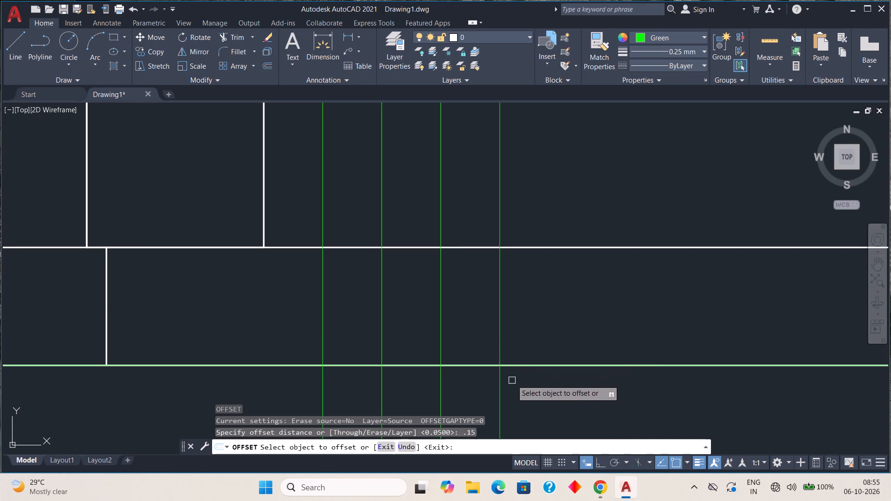
pyautogui.scroll(-2, 545, 373)
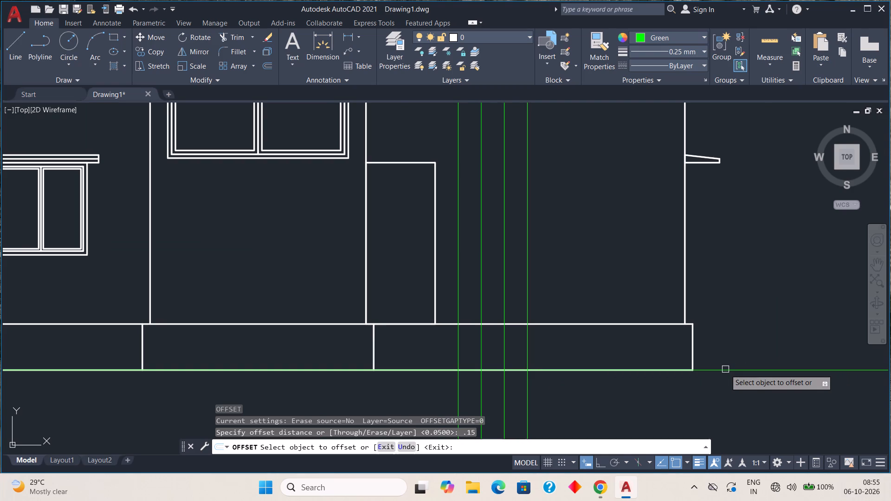
pyautogui.click(725, 369)
pyautogui.click(726, 357)
pyautogui.click(726, 358)
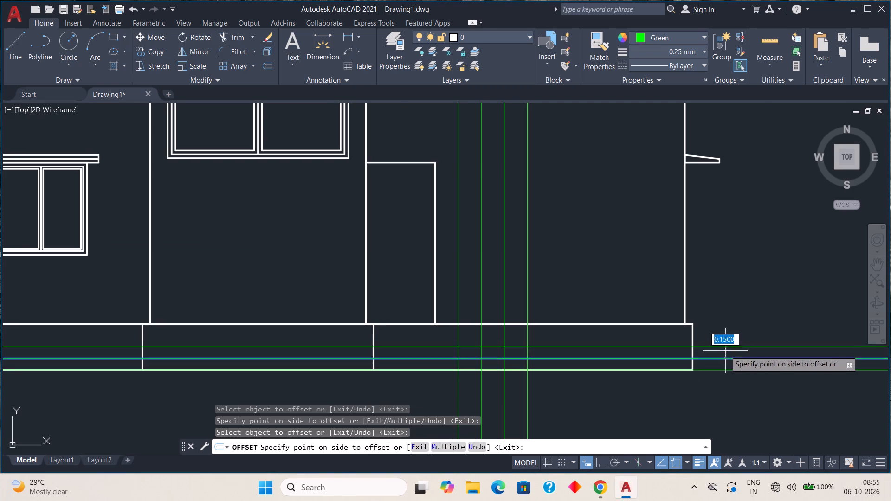
pyautogui.click(724, 342)
pyautogui.click(724, 344)
pyautogui.click(722, 323)
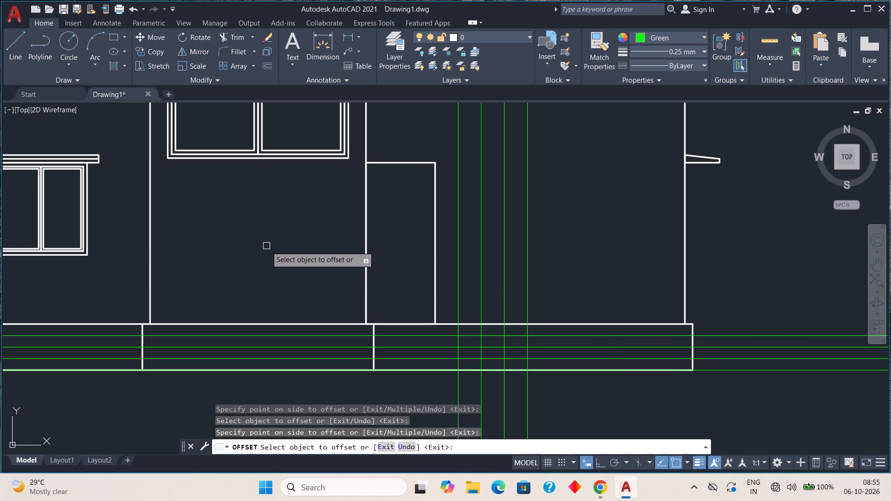
pyautogui.press('Escape')
# Set the current lineweight to 0.30 mm and the current colour to ByLayer.
pyautogui.click(703, 49)
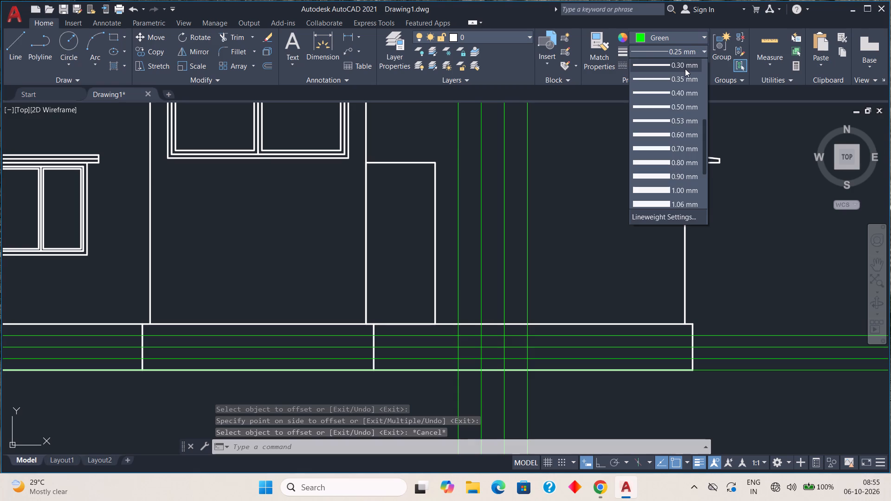
pyautogui.click(685, 69)
pyautogui.click(690, 34)
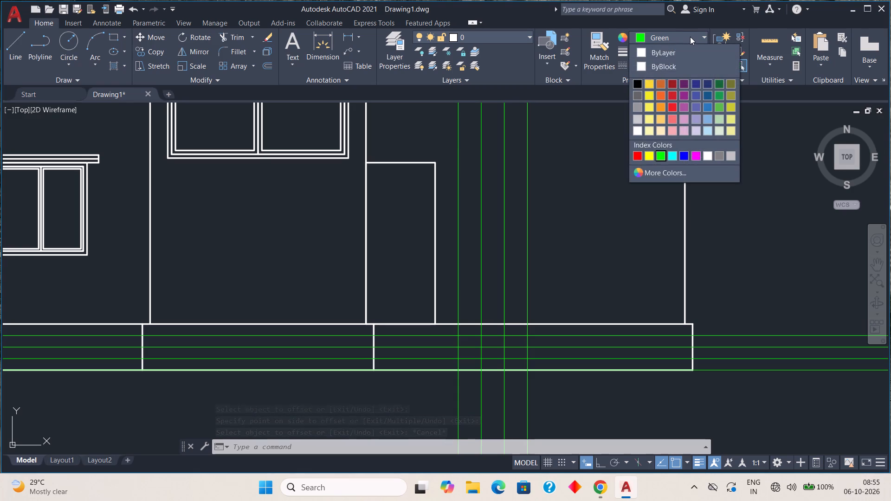
pyautogui.click(651, 55)
# Draw the verandah steps' stair profile with lines from the ground line up to the plinth top, with 0.15 risers and 0.30 treads.
pyautogui.click(15, 42)
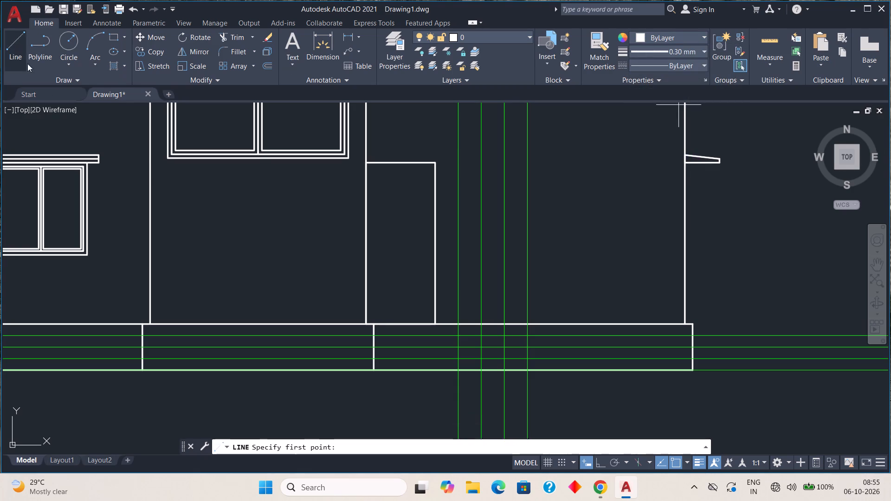
pyautogui.scroll(2, 531, 377)
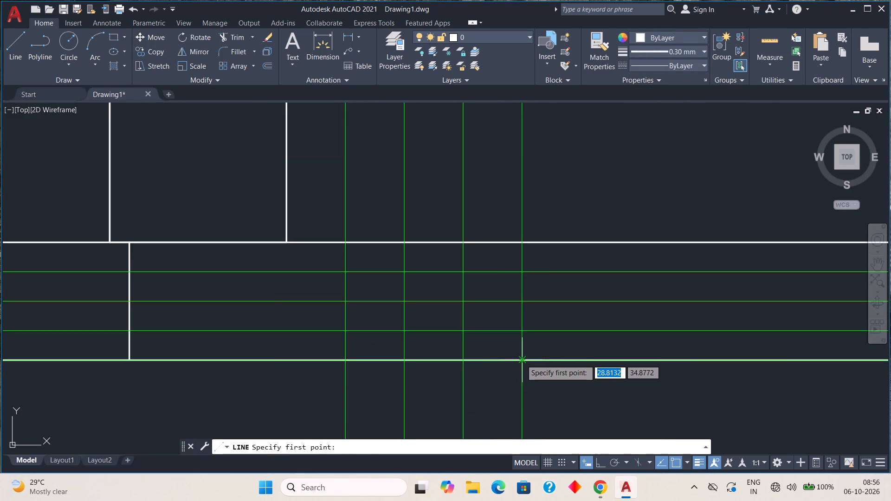
pyautogui.click(521, 360)
pyautogui.click(522, 332)
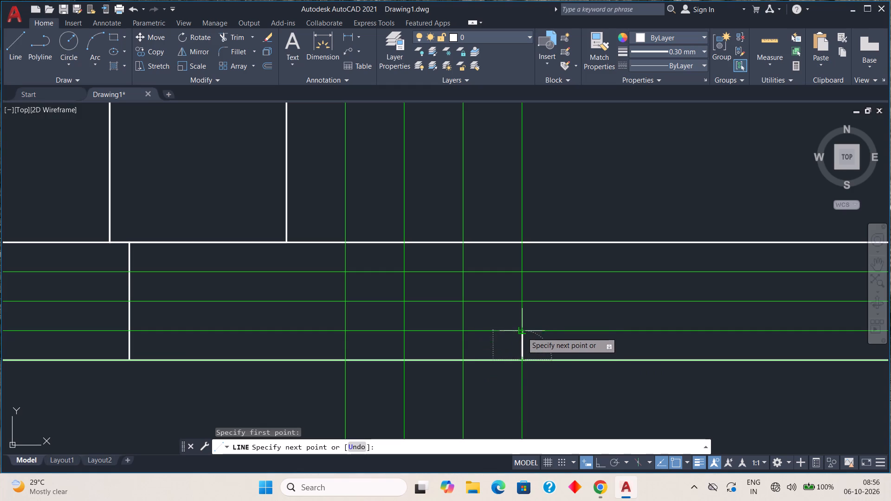
pyautogui.doubleClick(461, 332)
pyautogui.click(462, 299)
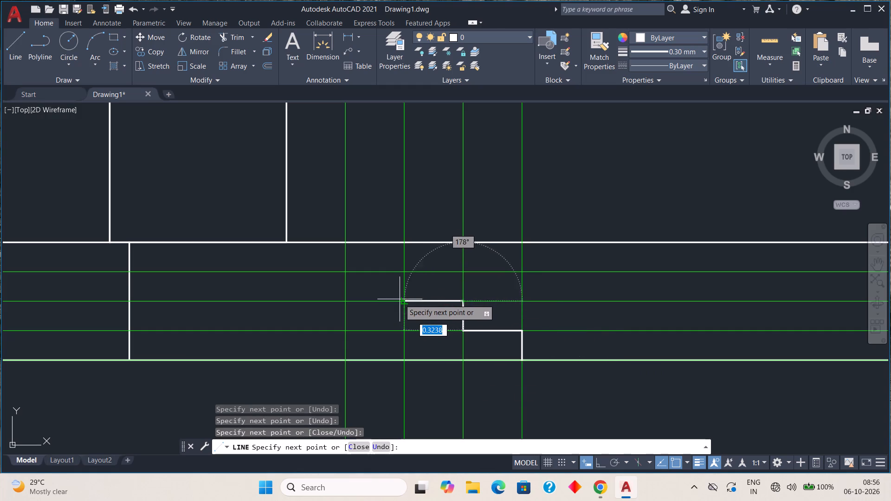
pyautogui.click(402, 300)
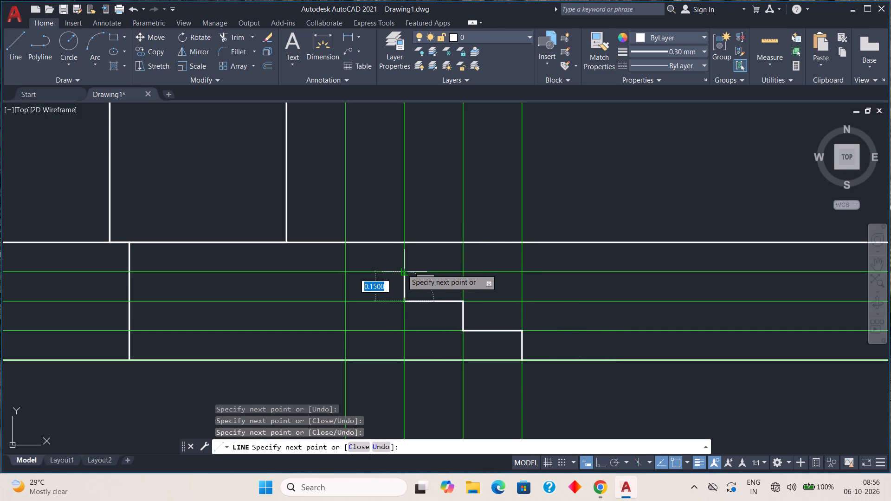
pyautogui.click(402, 270)
pyautogui.click(349, 273)
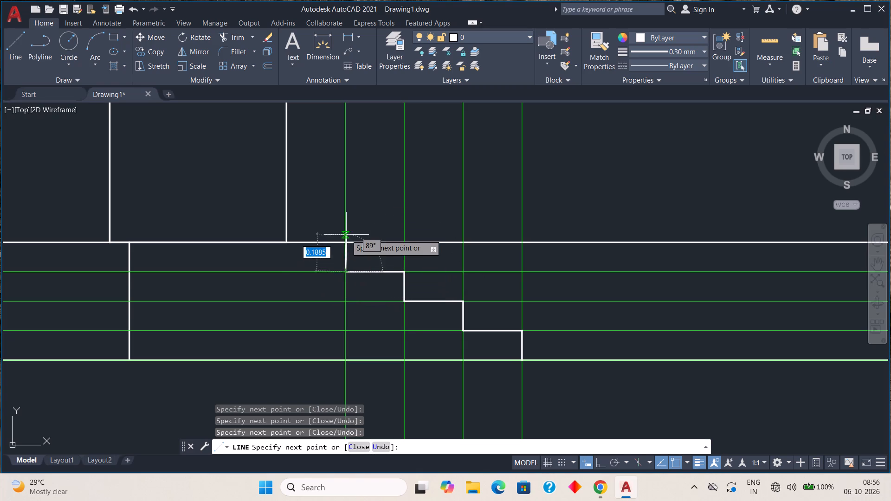
pyautogui.click(346, 244)
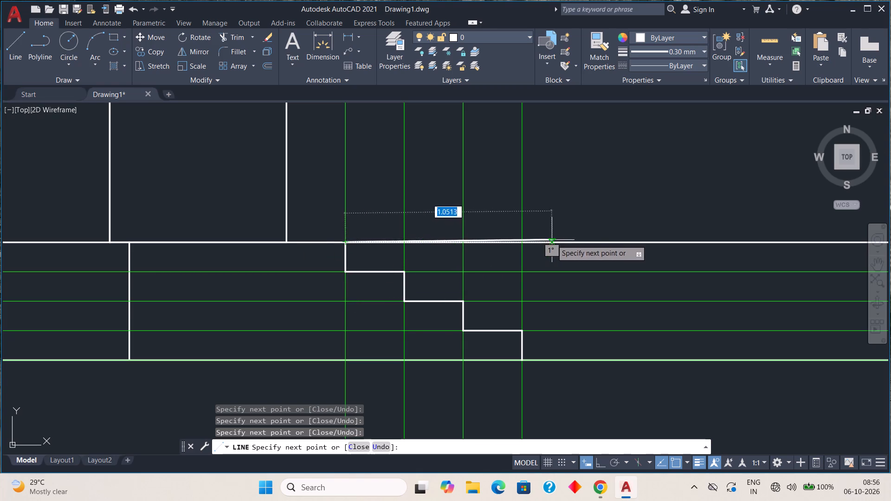
pyautogui.press('Escape')
pyautogui.press('Escape')
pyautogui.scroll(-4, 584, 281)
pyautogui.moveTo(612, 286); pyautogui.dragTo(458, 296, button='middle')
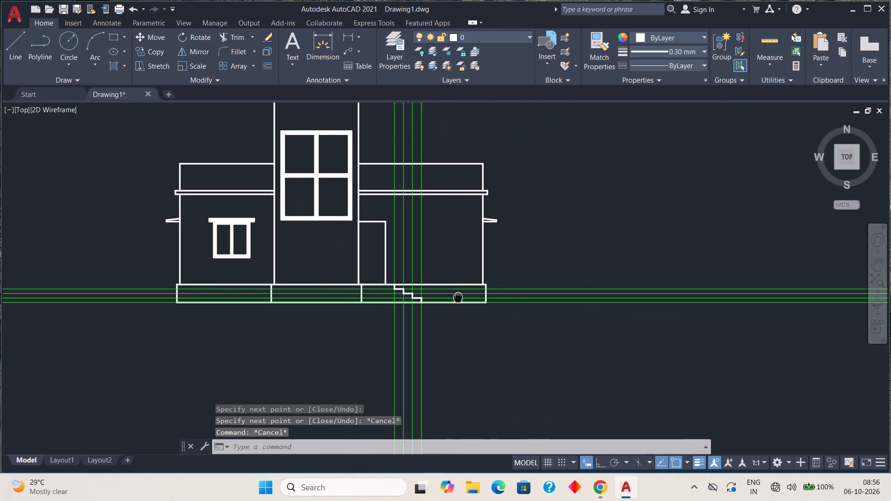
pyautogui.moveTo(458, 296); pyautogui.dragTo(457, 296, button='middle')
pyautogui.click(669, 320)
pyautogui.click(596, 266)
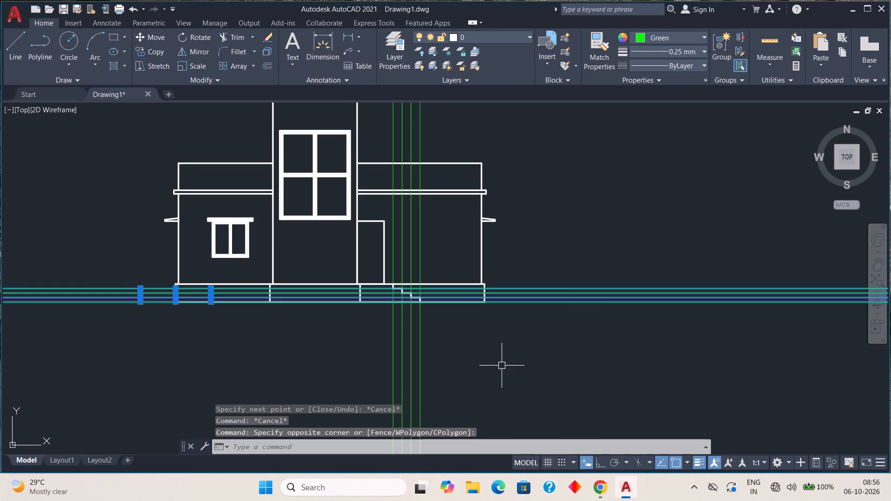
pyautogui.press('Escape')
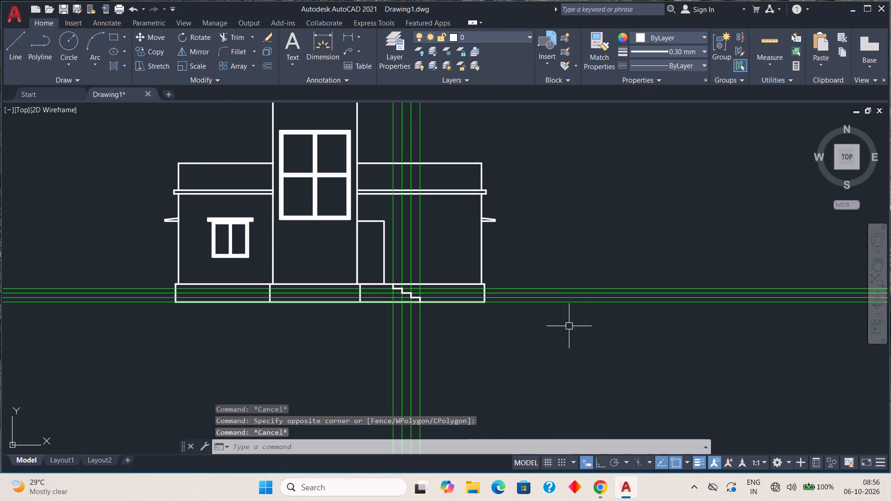
# Erase the three horizontal construction lines above the ground line, keeping the ground line.
pyautogui.scroll(3, 588, 302)
pyautogui.click(593, 294)
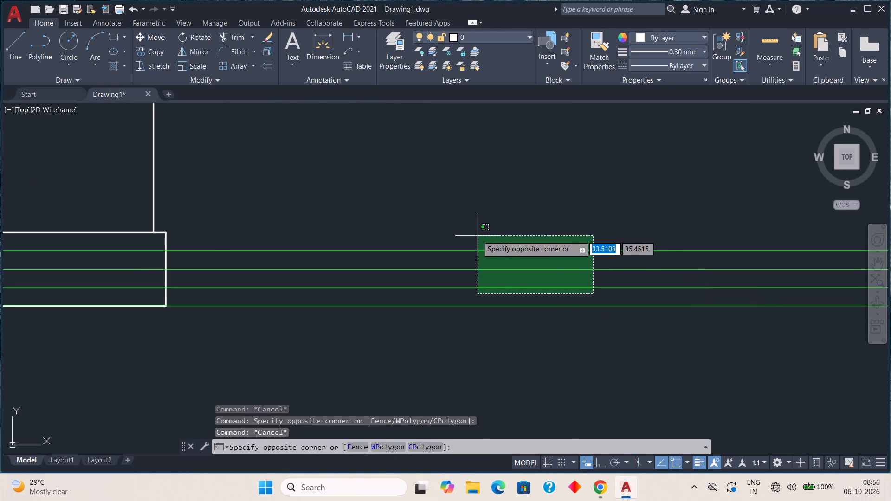
pyautogui.click(478, 235)
pyautogui.press('Delete')
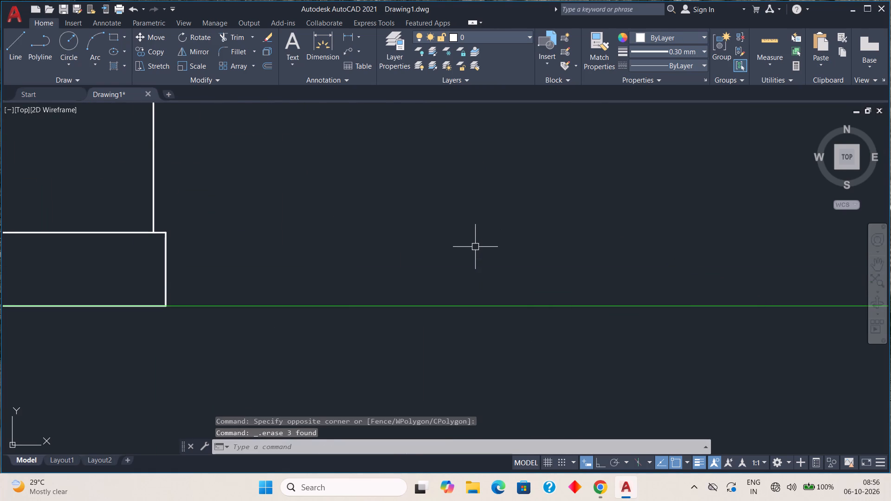
# Erase the four vertical construction lines projected from the verandah steps.
pyautogui.scroll(-3, 475, 247)
pyautogui.click(379, 366)
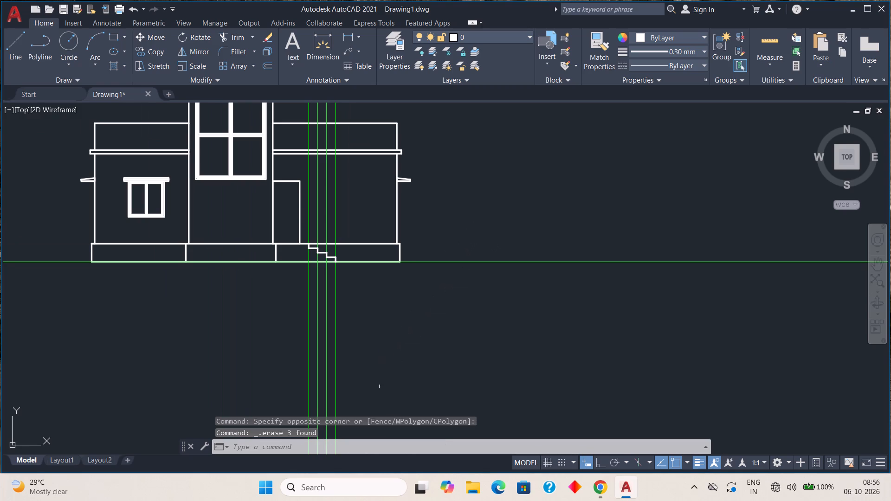
pyautogui.doubleClick(259, 343)
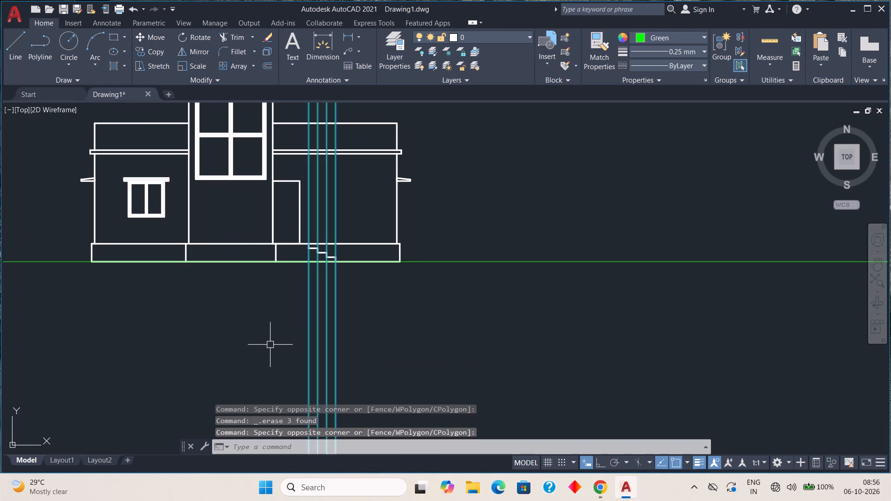
pyautogui.press('Delete')
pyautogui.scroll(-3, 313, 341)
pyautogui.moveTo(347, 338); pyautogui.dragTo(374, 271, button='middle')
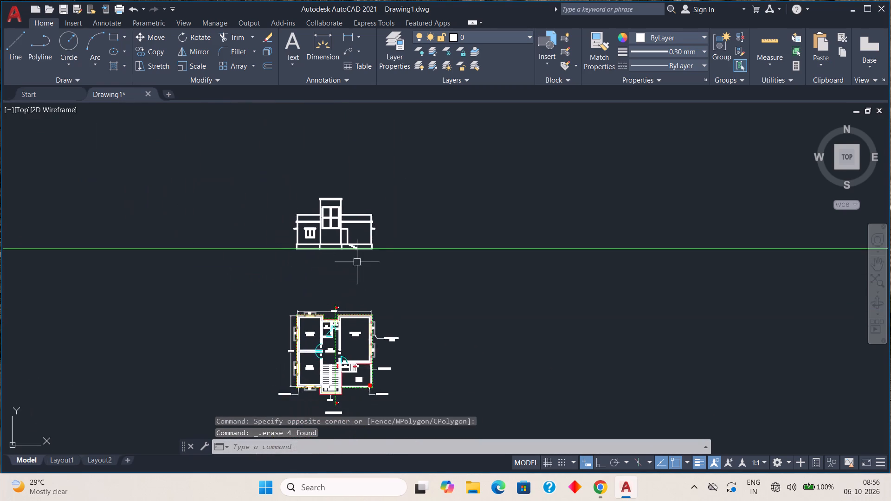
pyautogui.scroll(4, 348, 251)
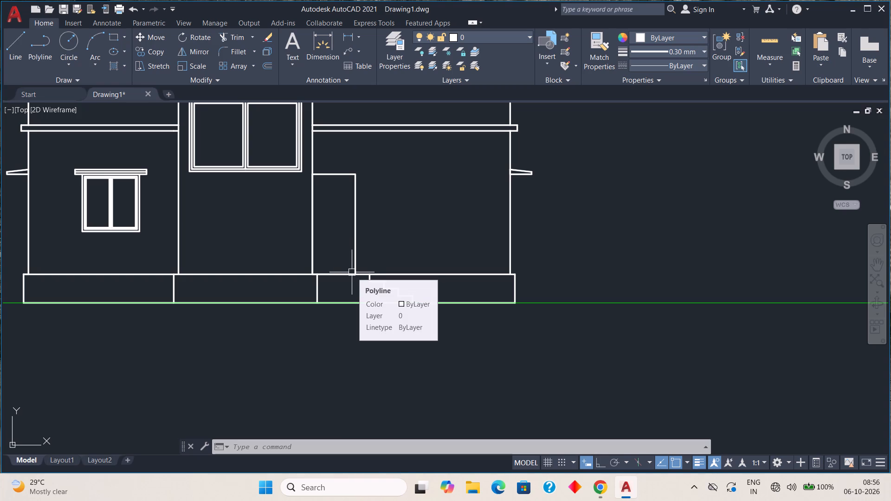
# Set the lineweight of the whole elevation above the ground line to 0.25 mm.
pyautogui.scroll(-3, 351, 273)
pyautogui.scroll(3, 316, 220)
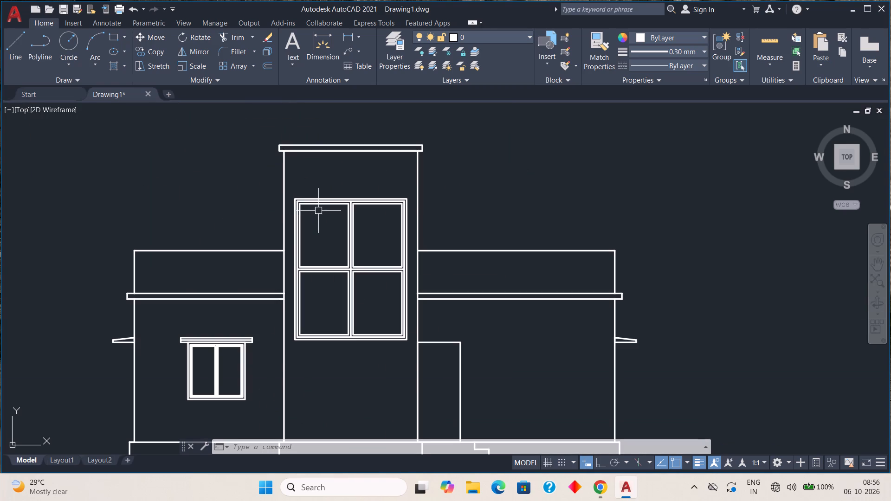
pyautogui.moveTo(305, 247); pyautogui.dragTo(331, 191, button='middle')
pyautogui.scroll(-1, 332, 190)
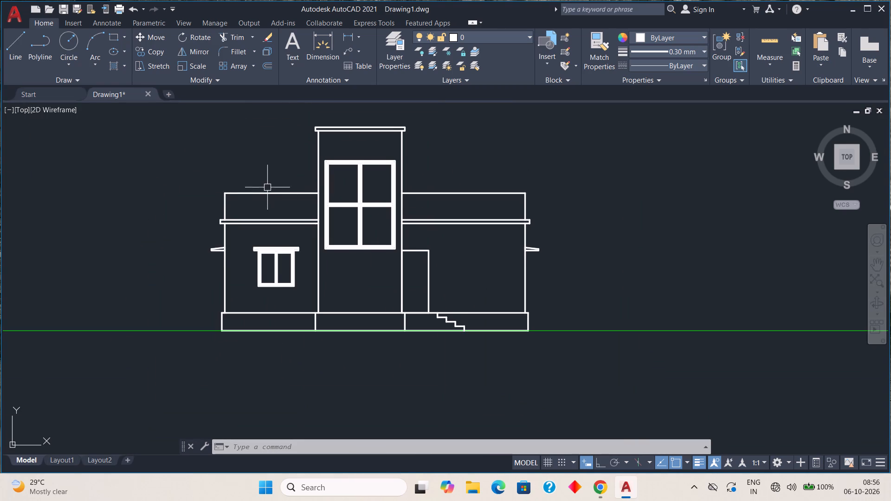
pyautogui.moveTo(271, 195); pyautogui.dragTo(278, 213, button='middle')
pyautogui.scroll(-1, 279, 213)
pyautogui.click(174, 160)
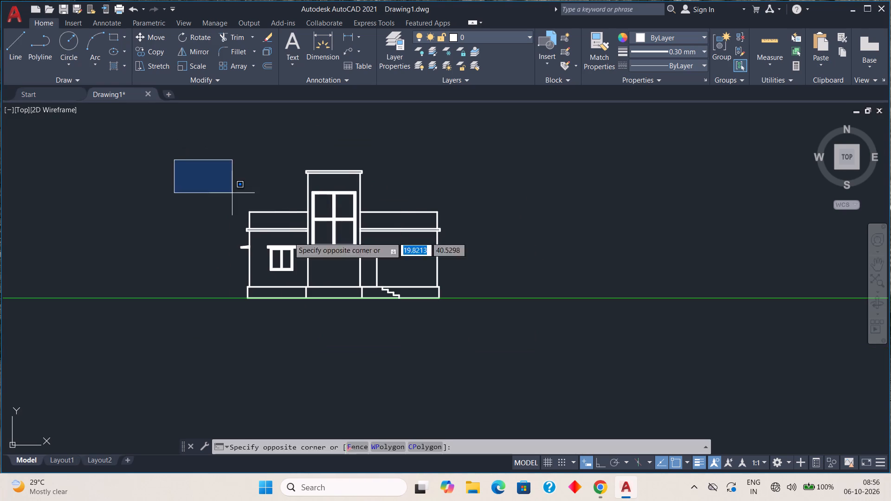
pyautogui.click(503, 303)
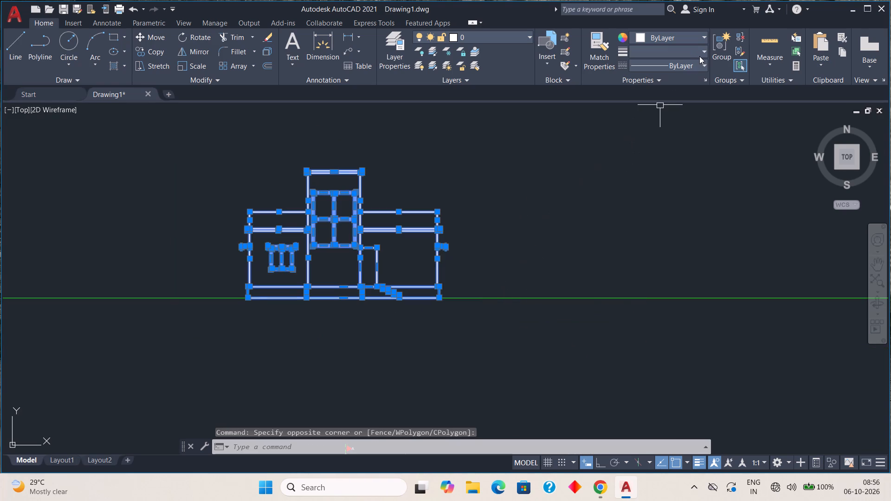
pyautogui.click(703, 50)
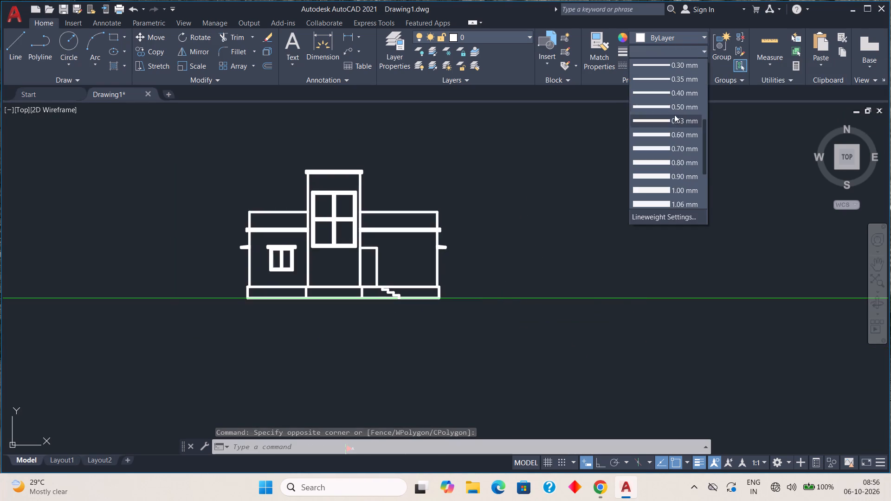
pyautogui.scroll(2, 669, 96)
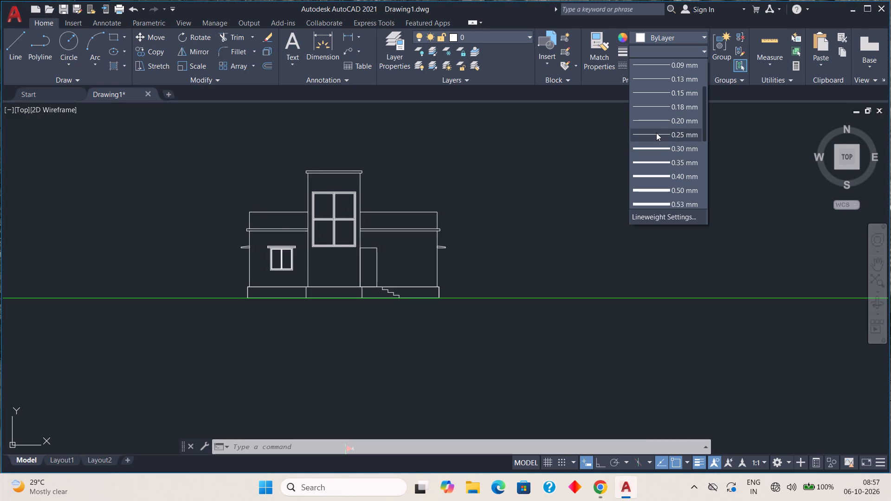
pyautogui.click(656, 133)
pyautogui.press('Escape')
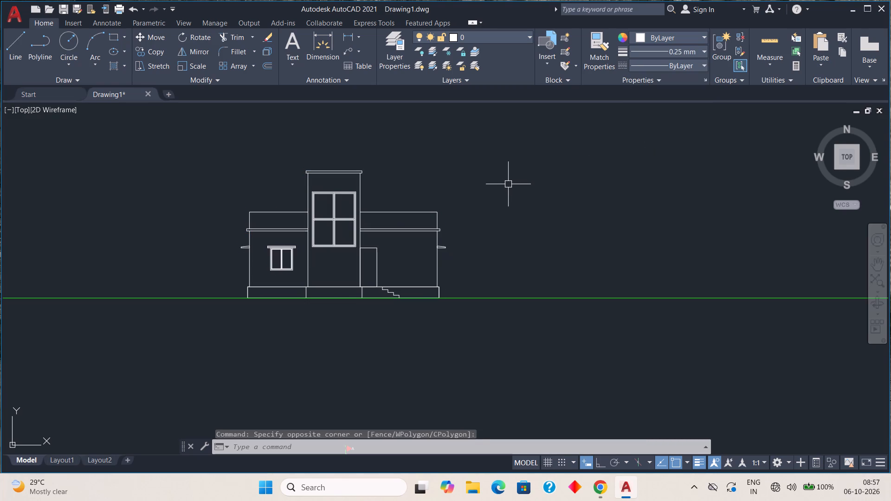
# Set the lineweight of the entire ground-floor plan, including its labels and dimensions, to 0.25 mm.
pyautogui.scroll(2, 342, 237)
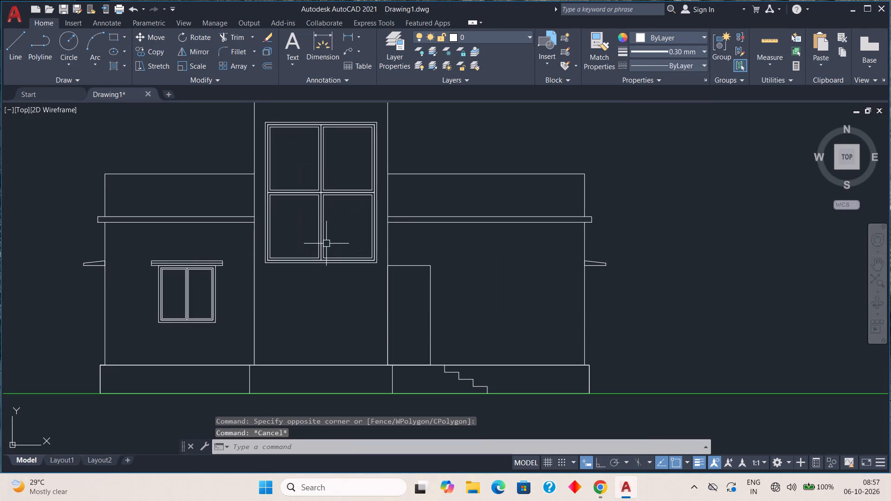
pyautogui.scroll(1, 301, 275)
pyautogui.scroll(-2, 302, 275)
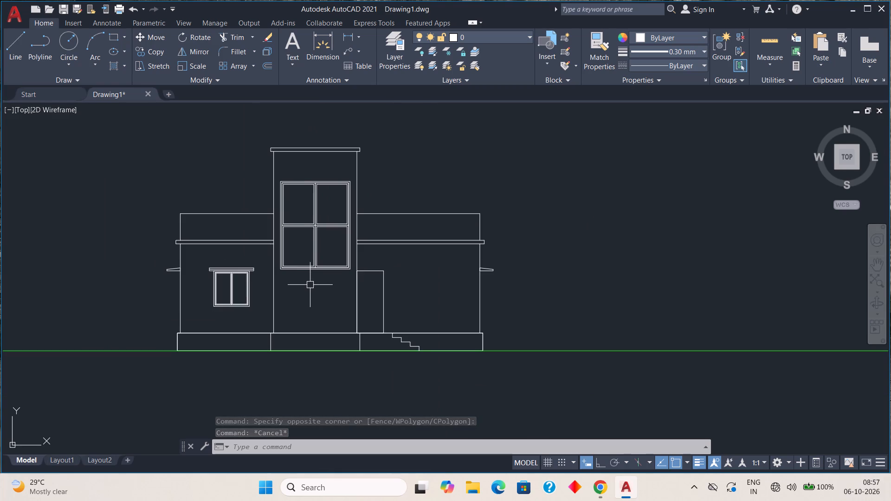
pyautogui.moveTo(310, 285); pyautogui.dragTo(339, 230, button='middle')
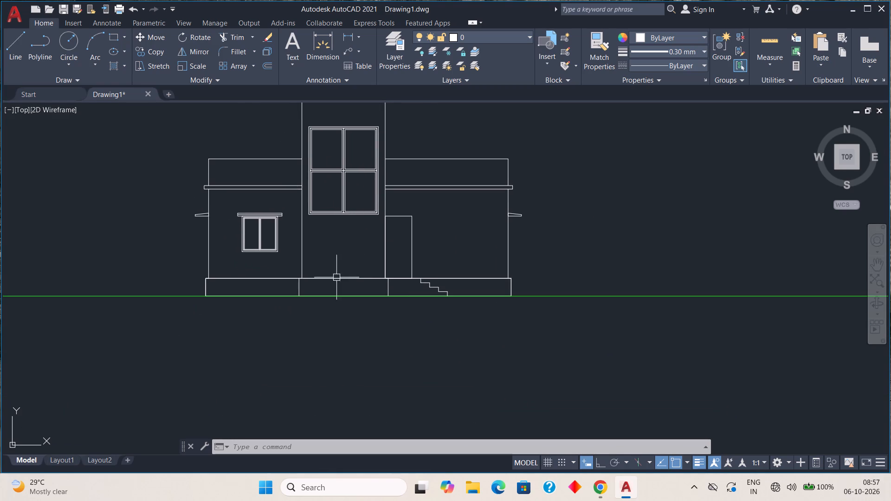
pyautogui.scroll(3, 330, 292)
pyautogui.scroll(-4, 332, 285)
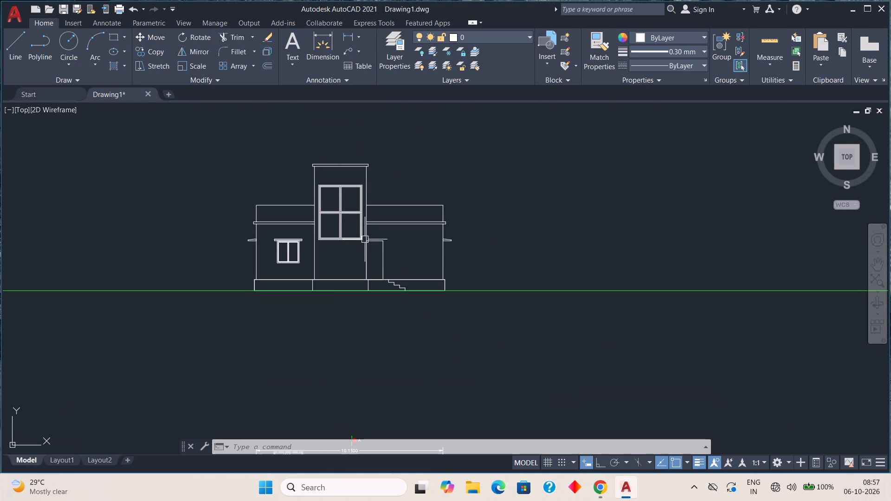
pyautogui.moveTo(365, 249); pyautogui.dragTo(365, 260, button='middle')
pyautogui.scroll(-1, 387, 325)
pyautogui.moveTo(387, 328); pyautogui.dragTo(418, 114, button='middle')
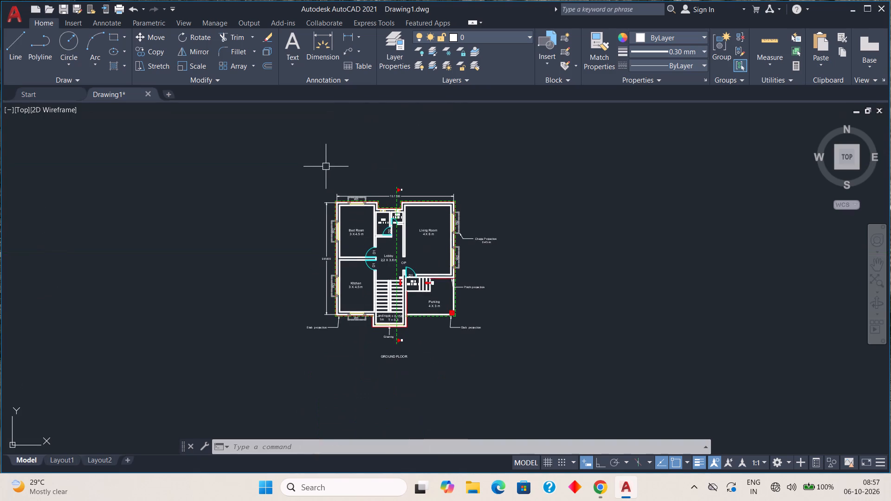
pyautogui.moveTo(286, 166); pyautogui.dragTo(293, 181)
pyautogui.click(533, 362)
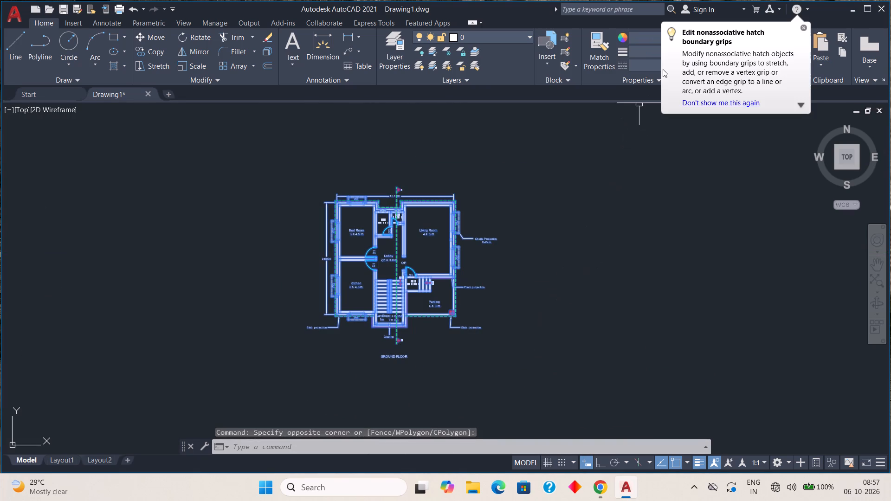
pyautogui.click(804, 26)
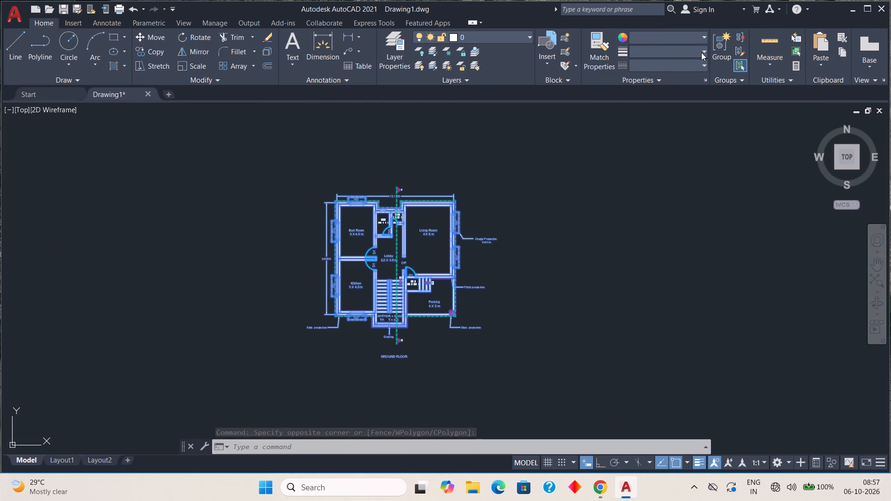
pyautogui.click(703, 51)
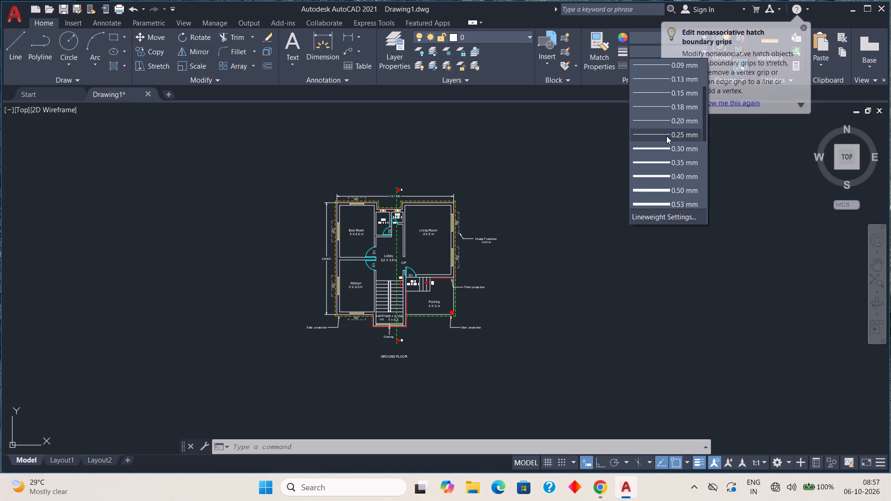
pyautogui.click(666, 136)
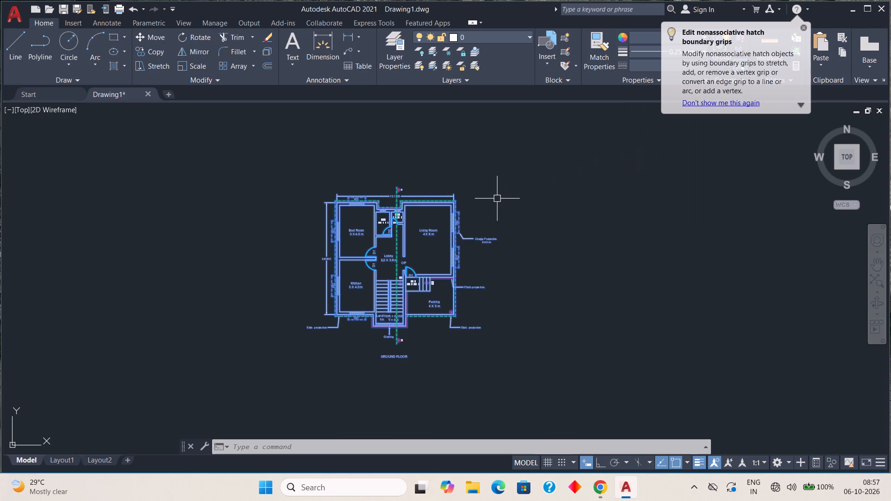
pyautogui.scroll(3, 497, 199)
pyautogui.press('Escape')
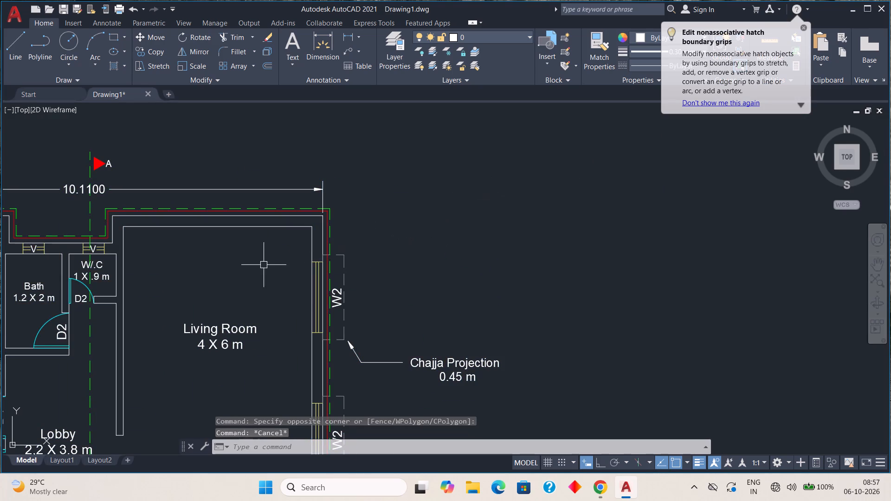
# Examine the ground-floor plan's rooms, openings and projections with the thinner linework.
pyautogui.moveTo(279, 264); pyautogui.dragTo(620, 148, button='middle')
pyautogui.scroll(-2, 620, 147)
pyautogui.moveTo(530, 187); pyautogui.dragTo(497, 215, button='middle')
pyautogui.scroll(2, 488, 207)
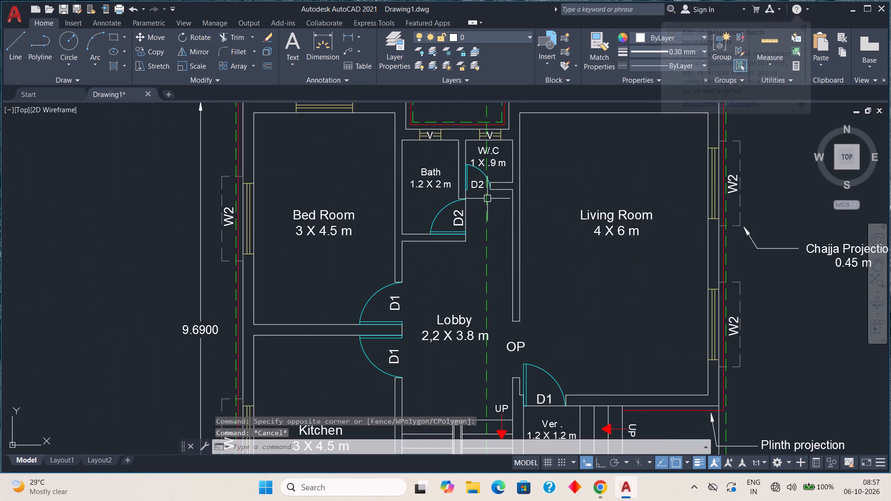
pyautogui.moveTo(485, 217); pyautogui.dragTo(474, 237, button='middle')
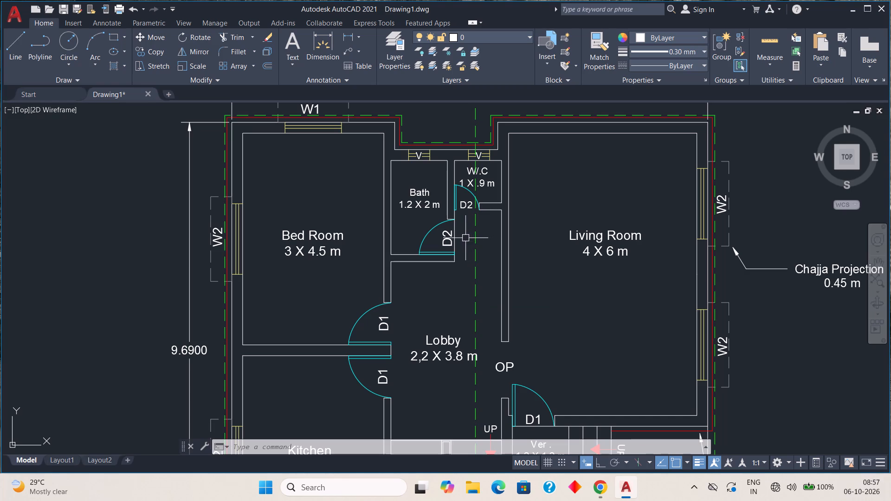
pyautogui.scroll(-1, 464, 239)
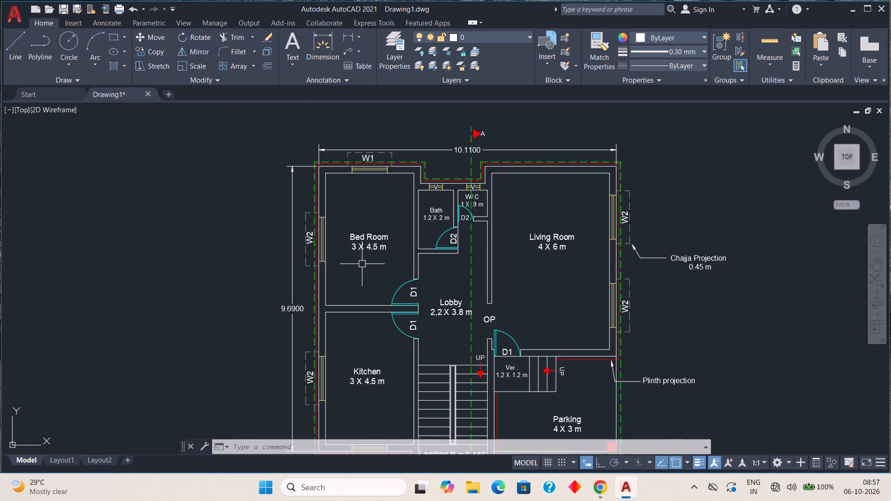
pyautogui.scroll(1, 362, 263)
pyautogui.scroll(-2, 362, 259)
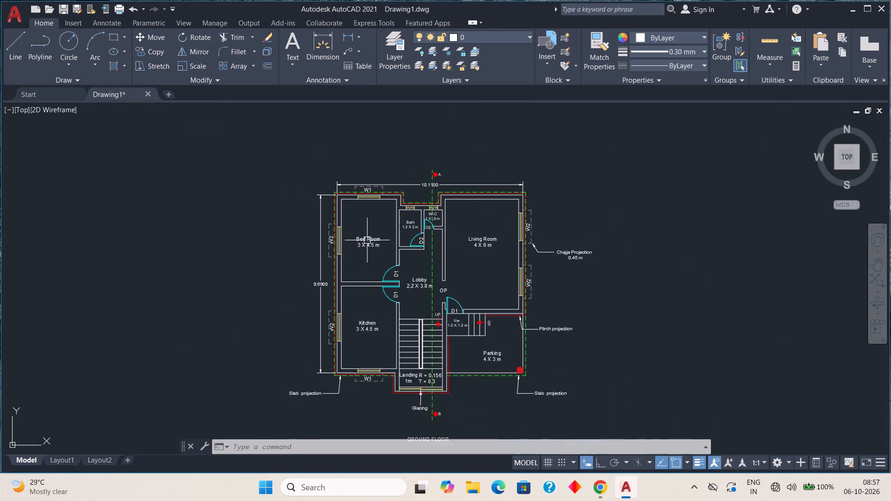
pyautogui.moveTo(378, 239); pyautogui.dragTo(351, 318, button='middle')
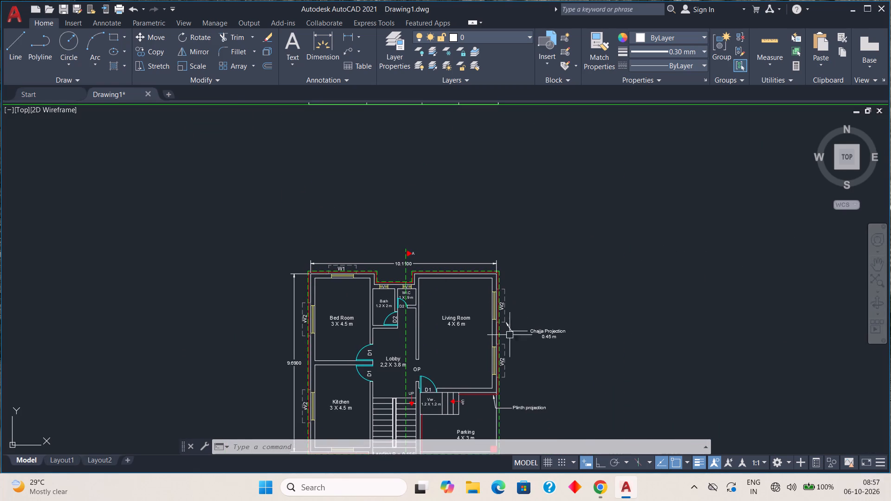
pyautogui.scroll(3, 522, 331)
pyautogui.scroll(-2, 523, 327)
# Draw a 0.025 radius circle centred on the lower outer corner of the elevation's left chajja.
pyautogui.moveTo(431, 238); pyautogui.dragTo(458, 309, button='middle')
pyautogui.moveTo(441, 268); pyautogui.dragTo(446, 317, button='middle')
pyautogui.scroll(-1, 445, 317)
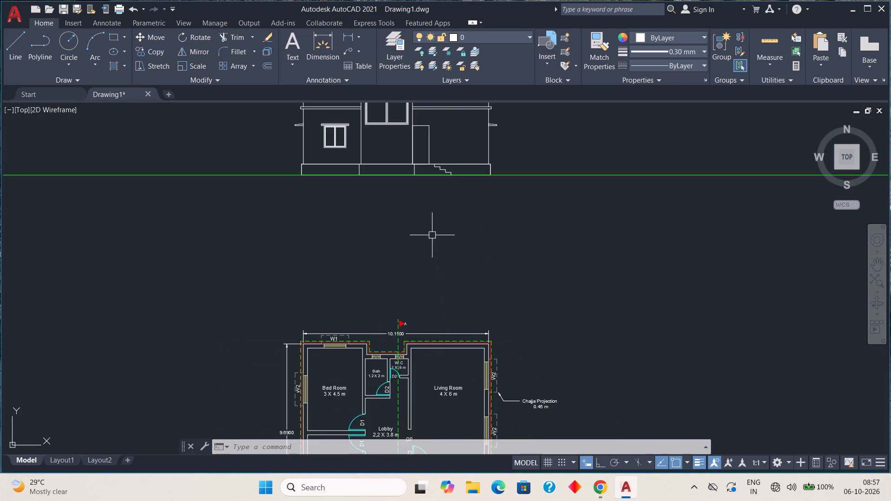
pyautogui.moveTo(433, 248); pyautogui.dragTo(453, 328, button='middle')
pyautogui.moveTo(439, 299); pyautogui.dragTo(424, 339, button='middle')
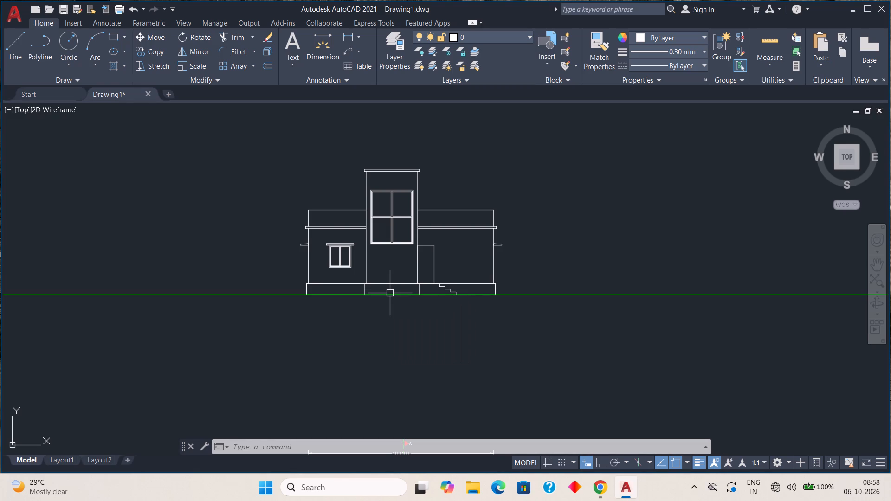
pyautogui.scroll(5, 293, 250)
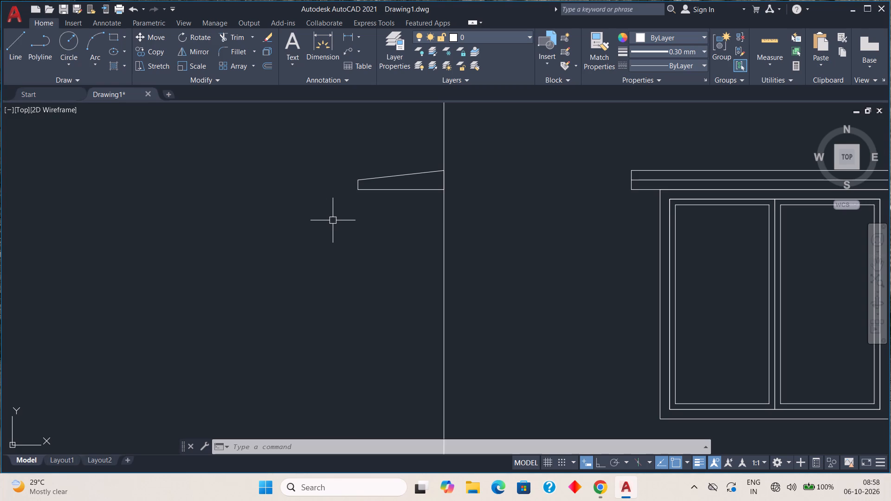
pyautogui.scroll(2, 333, 219)
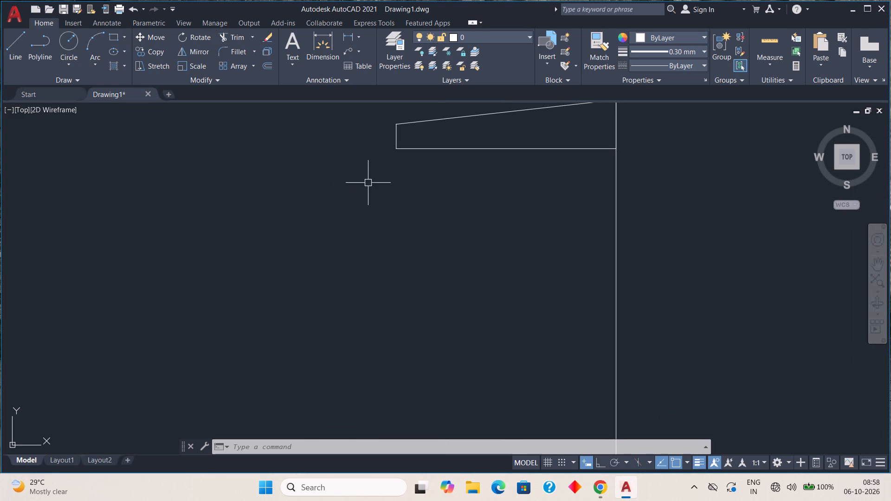
pyautogui.moveTo(368, 192); pyautogui.dragTo(329, 253, button='middle')
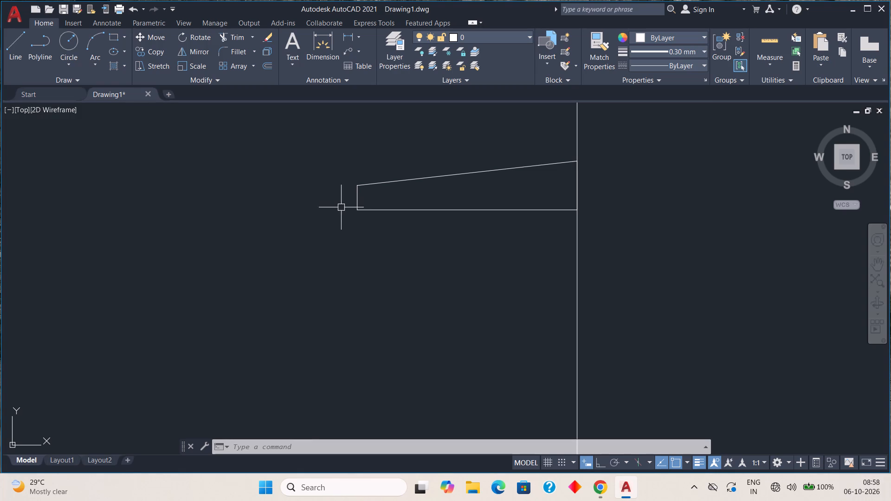
pyautogui.scroll(1, 350, 207)
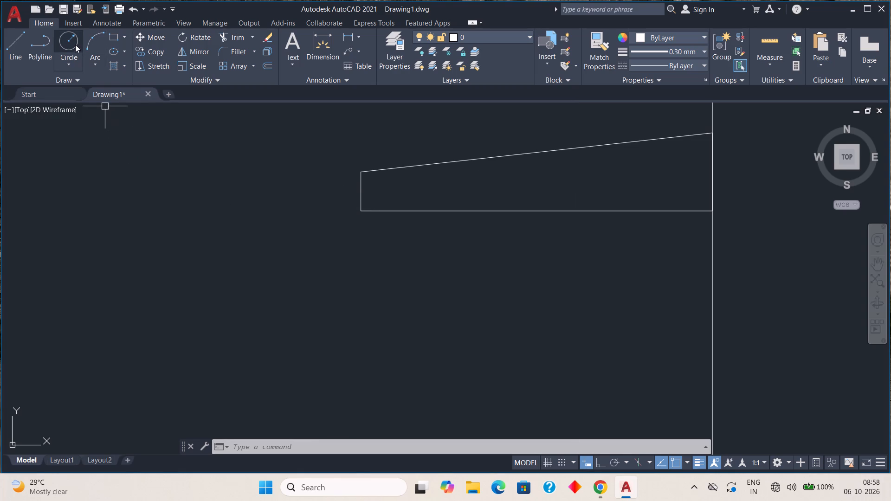
pyautogui.click(75, 45)
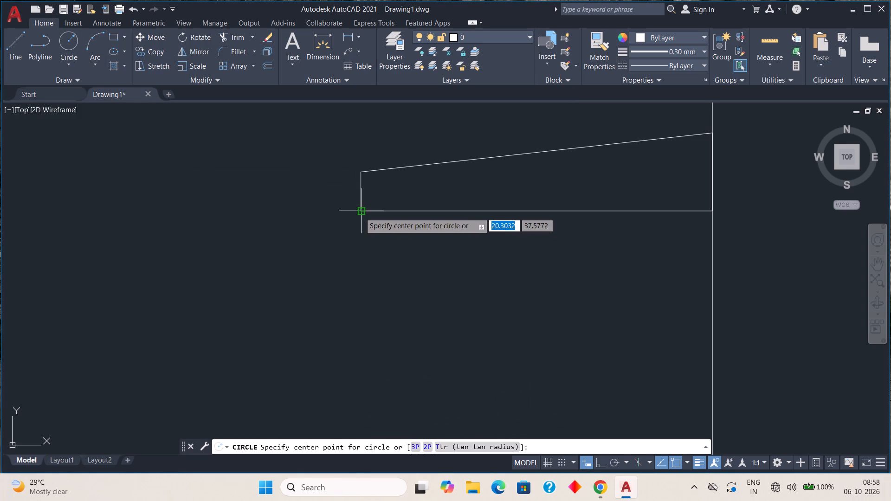
pyautogui.click(360, 212)
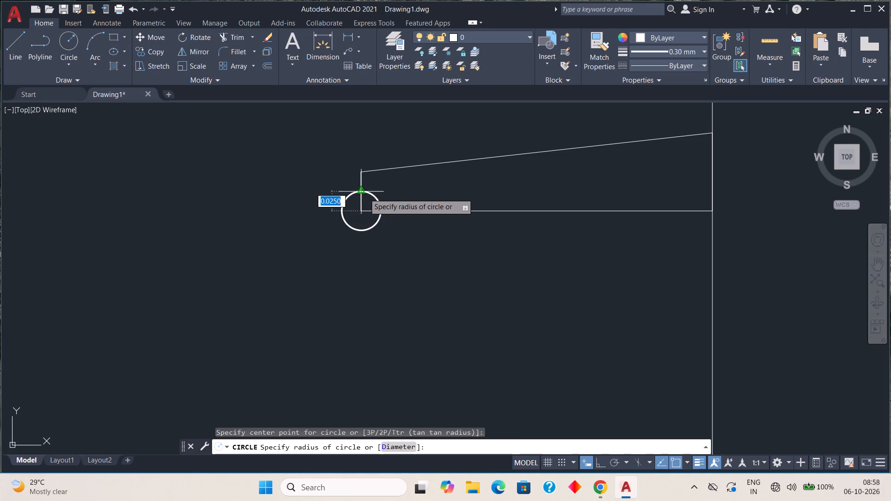
pyautogui.click(364, 193)
pyautogui.press('Escape')
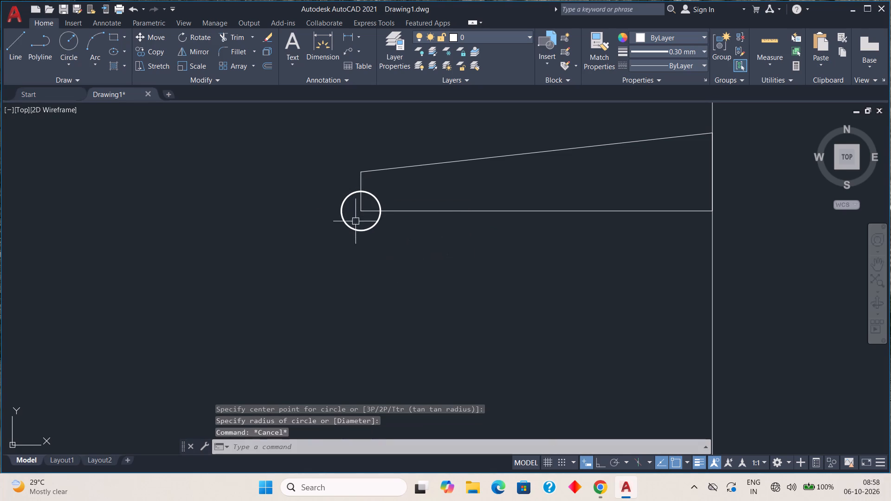
# Trim the chajja corner edges inside the circle and the circle's outer part, leaving a quarter-arc notch at the corner.
pyautogui.scroll(3, 354, 213)
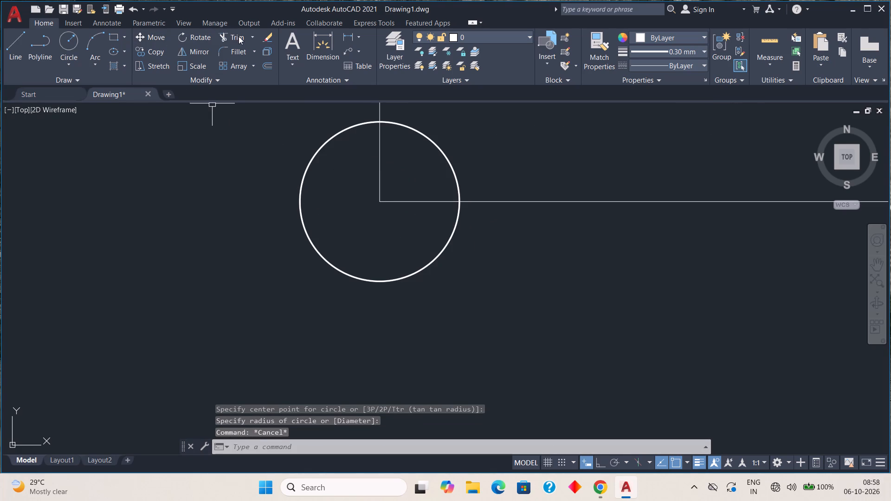
pyautogui.click(239, 36)
pyautogui.click(402, 199)
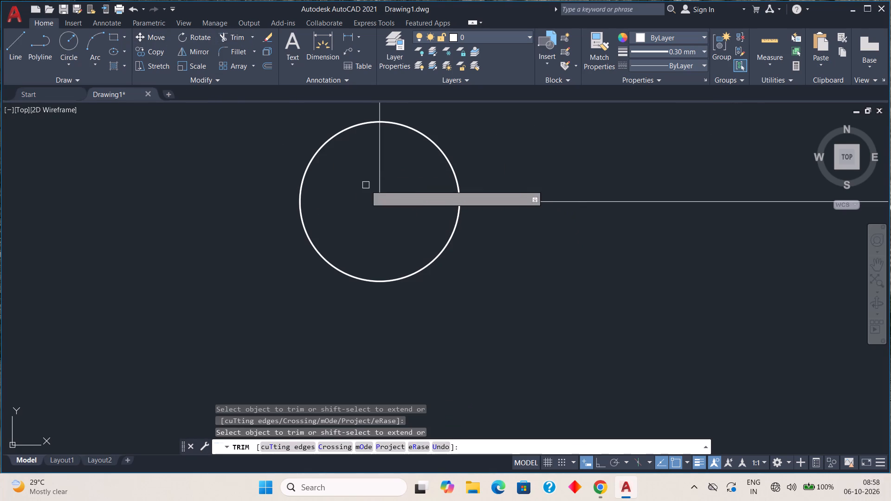
pyautogui.click(377, 166)
pyautogui.click(336, 137)
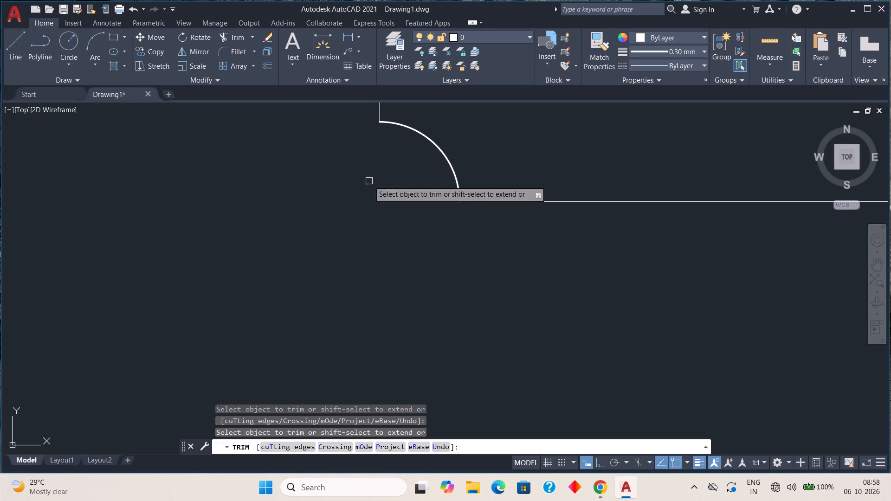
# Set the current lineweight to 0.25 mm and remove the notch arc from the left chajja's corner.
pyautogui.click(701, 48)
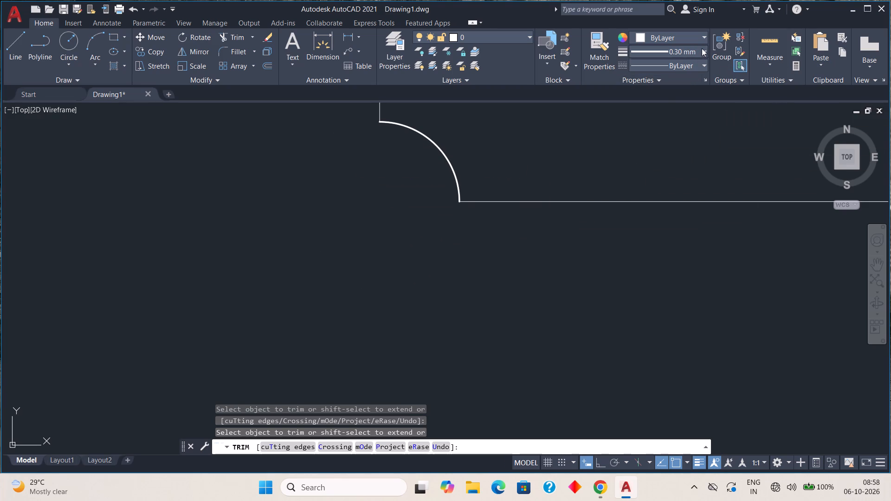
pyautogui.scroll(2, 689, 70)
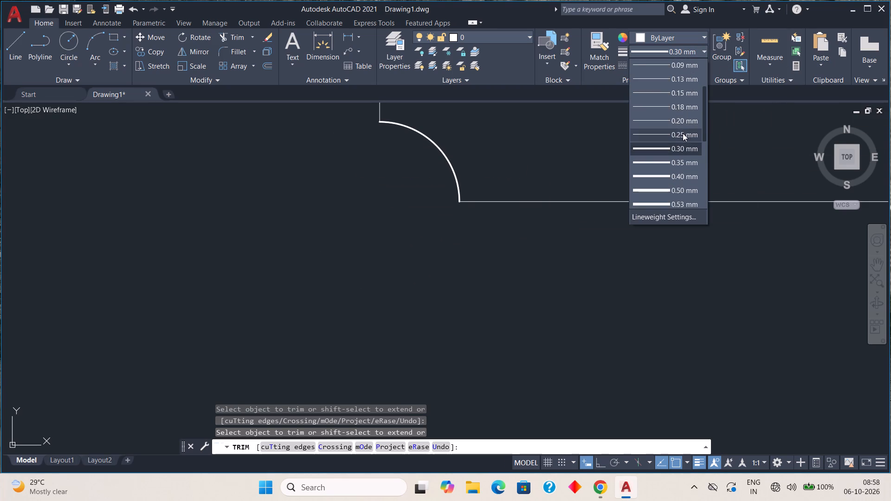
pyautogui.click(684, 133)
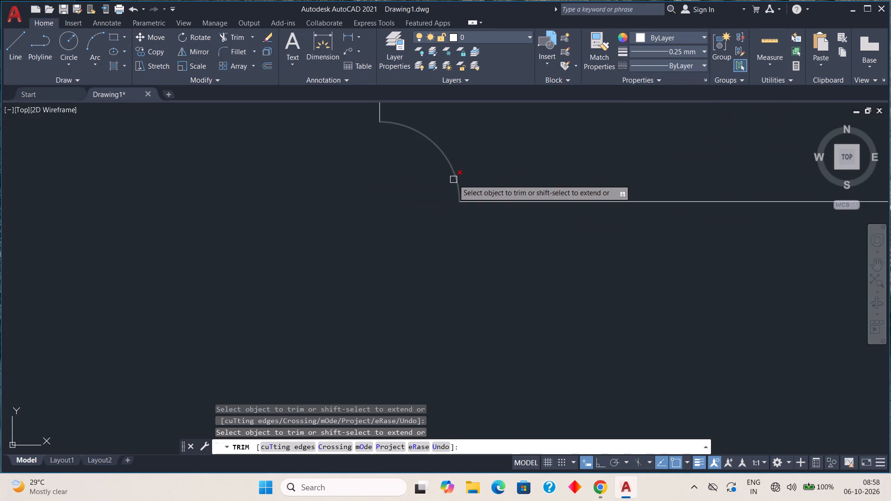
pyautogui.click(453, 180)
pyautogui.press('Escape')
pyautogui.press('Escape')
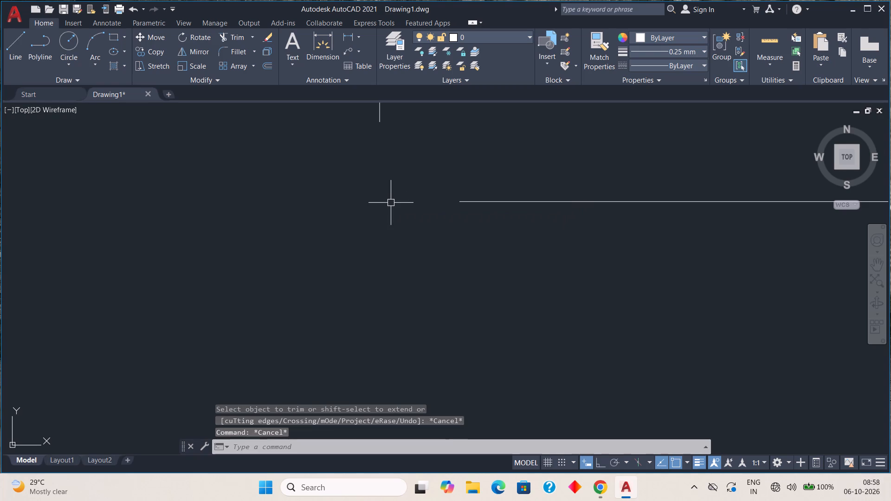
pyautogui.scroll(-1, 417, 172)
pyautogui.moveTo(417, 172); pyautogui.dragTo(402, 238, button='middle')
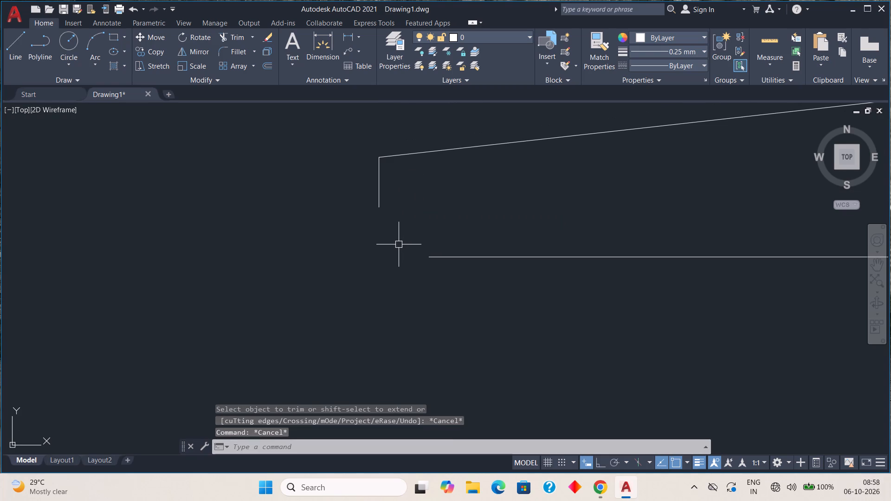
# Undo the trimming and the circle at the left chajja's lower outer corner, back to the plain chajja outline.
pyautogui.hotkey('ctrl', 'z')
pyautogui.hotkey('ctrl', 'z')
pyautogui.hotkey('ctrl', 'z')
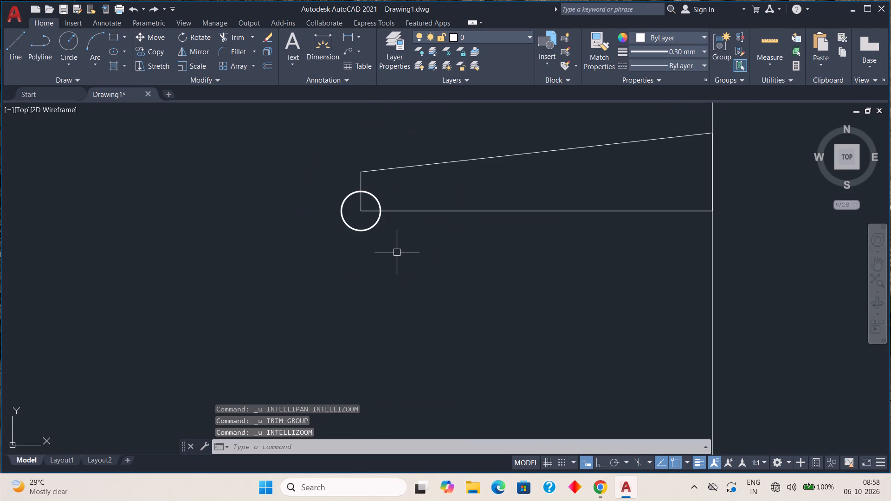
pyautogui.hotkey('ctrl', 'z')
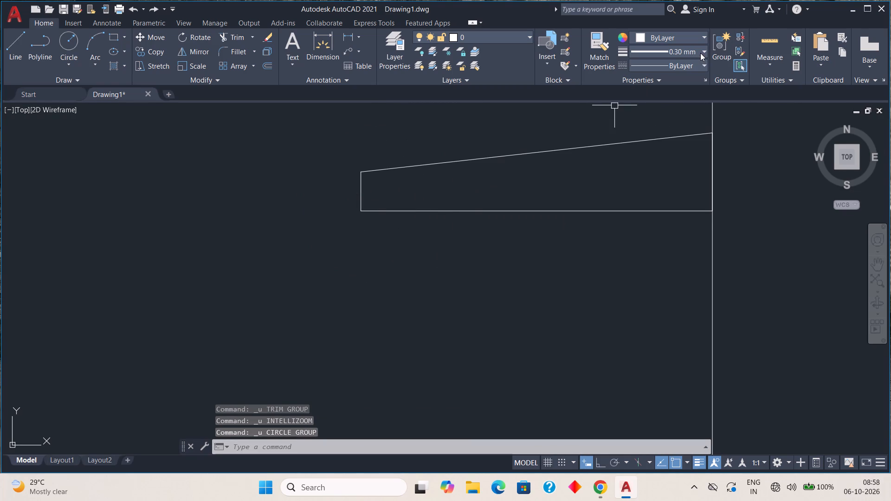
# With the lineweight set to 0.25 mm, draw a 0.025 radius circle centred on the left chajja's lower outer corner.
pyautogui.click(700, 52)
pyautogui.scroll(1, 671, 83)
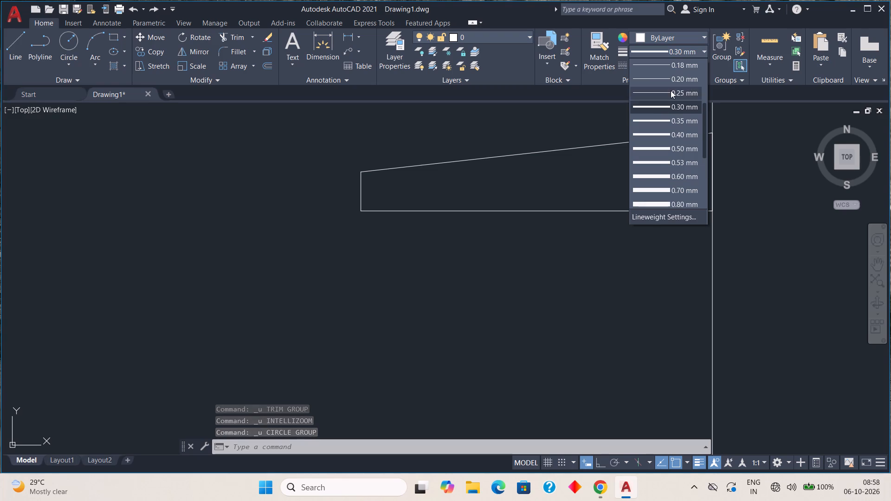
pyautogui.click(671, 90)
pyautogui.scroll(-1, 465, 177)
pyautogui.moveTo(454, 183); pyautogui.dragTo(450, 216, button='middle')
pyautogui.scroll(2, 438, 215)
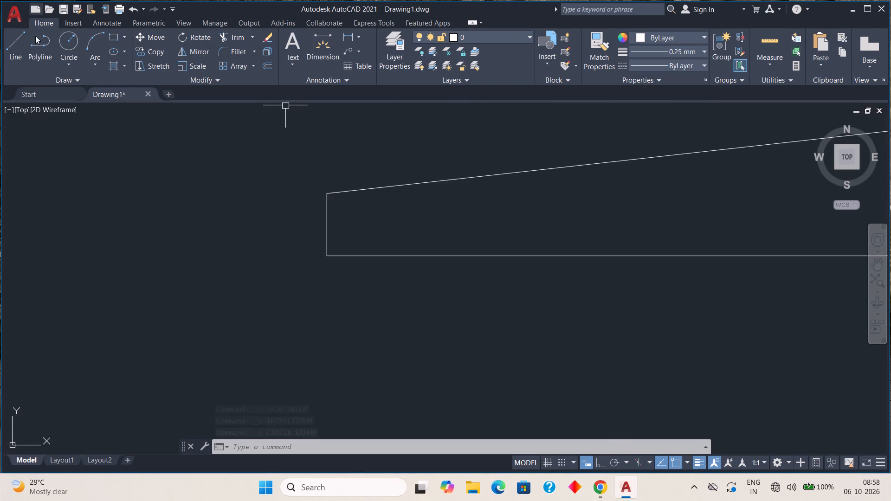
pyautogui.click(68, 45)
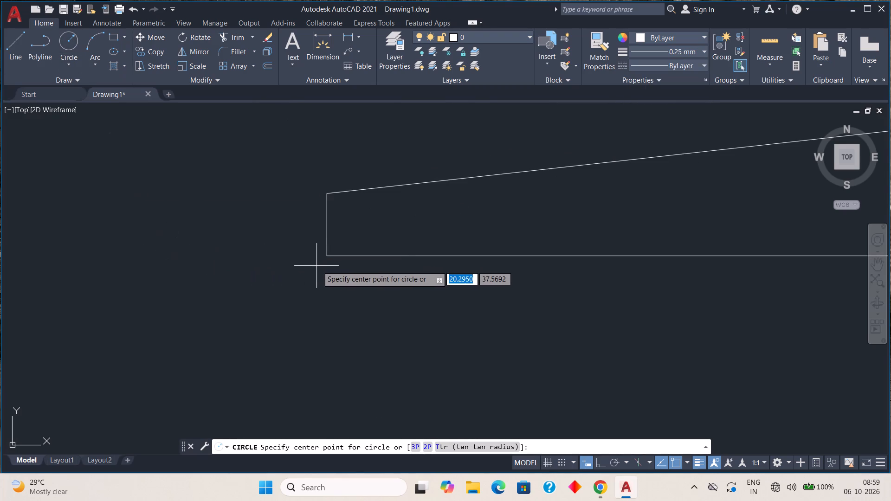
pyautogui.click(326, 260)
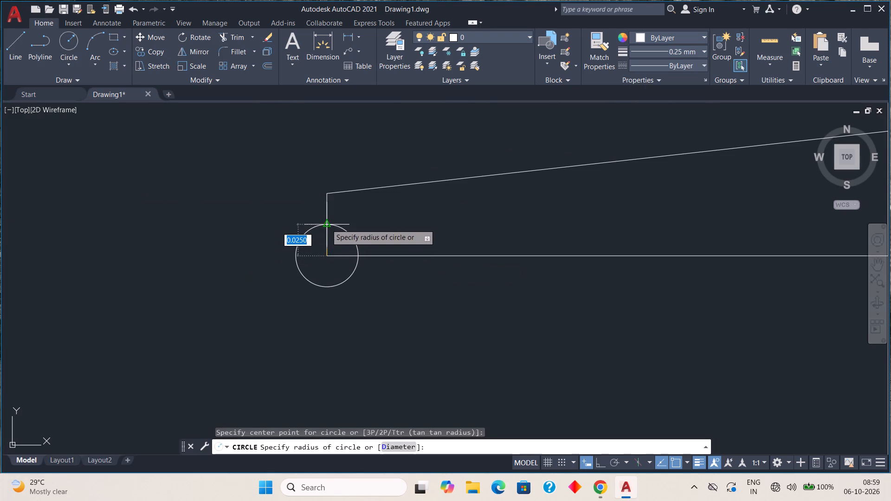
pyautogui.click(328, 224)
pyautogui.press('Escape')
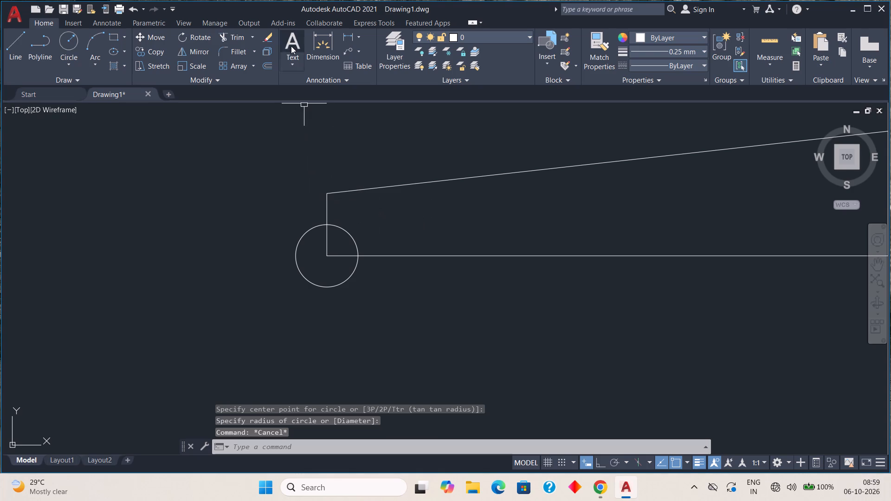
# Trim the circle's outer part and both left chajja edges inside it, leaving a quarter-arc notch at the corner.
pyautogui.click(236, 33)
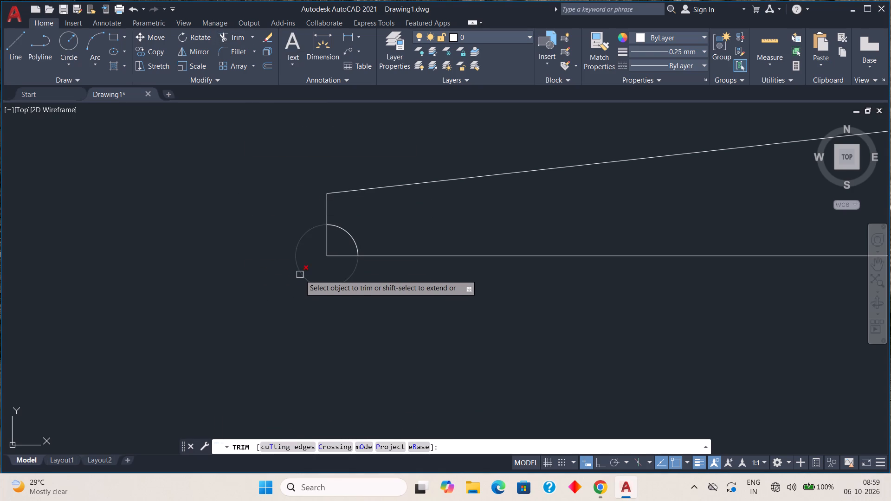
pyautogui.click(300, 275)
pyautogui.click(326, 248)
pyautogui.click(337, 252)
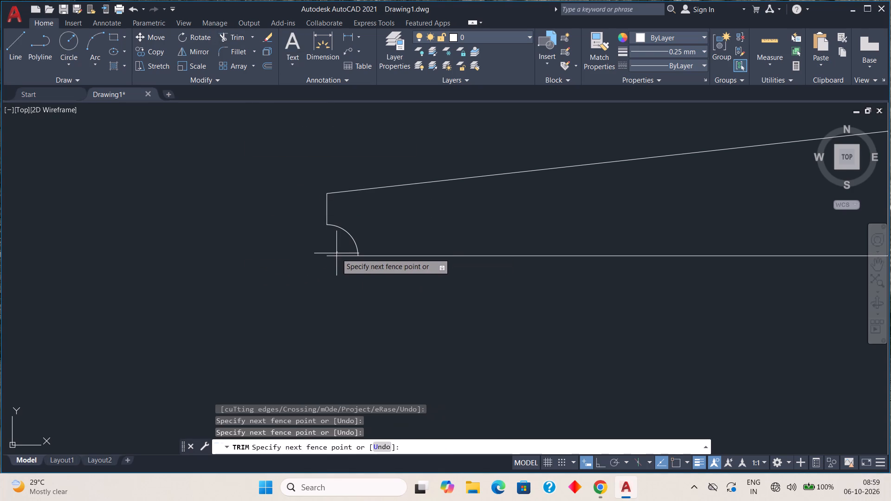
pyautogui.moveTo(337, 256); pyautogui.dragTo(339, 267)
pyautogui.press('Escape')
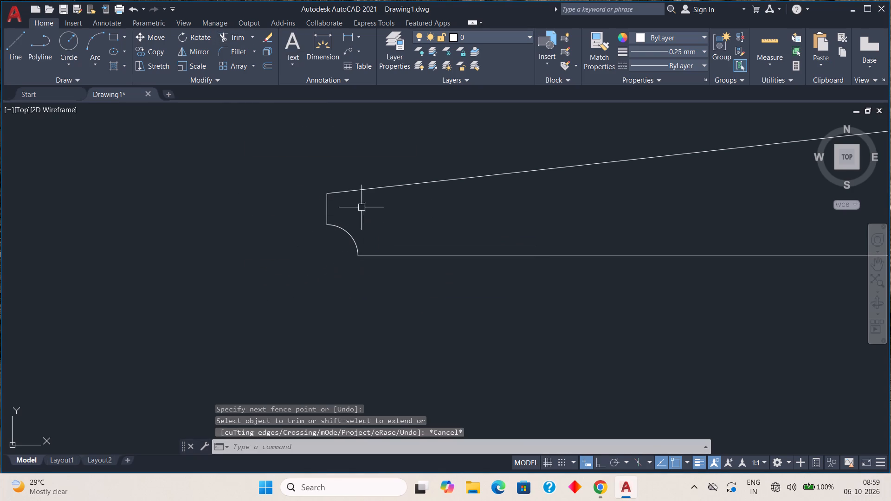
# Draw a sloping line about 0.45 long from the notch arc's upper end to the wall, roughly parallel to the chajja's top edge.
pyautogui.click(17, 48)
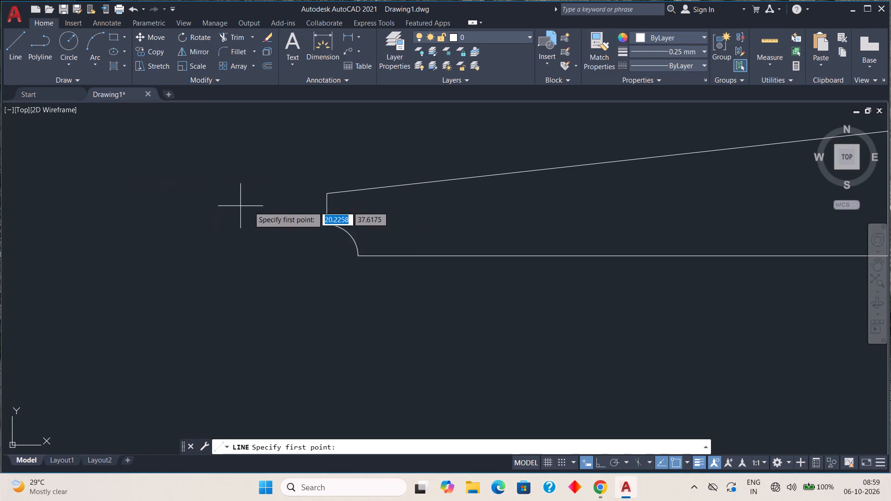
pyautogui.moveTo(365, 230); pyautogui.dragTo(323, 294, button='middle')
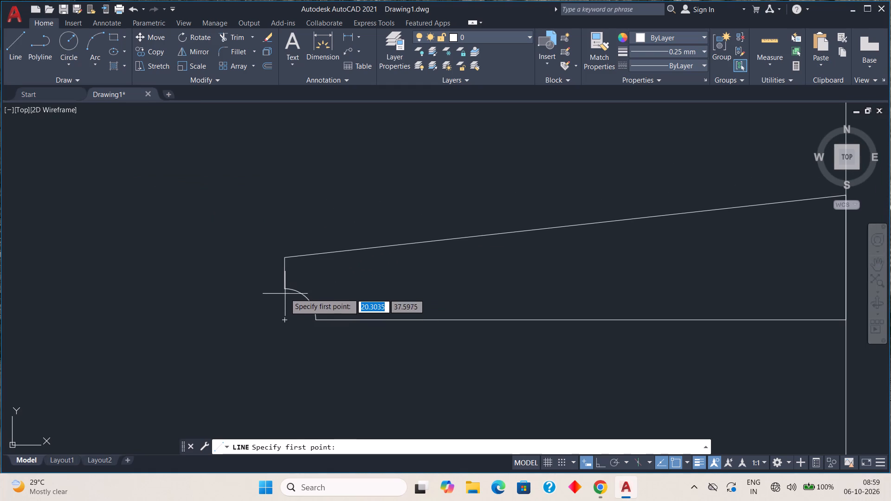
pyautogui.click(284, 289)
pyautogui.moveTo(530, 255); pyautogui.dragTo(199, 305, button='middle')
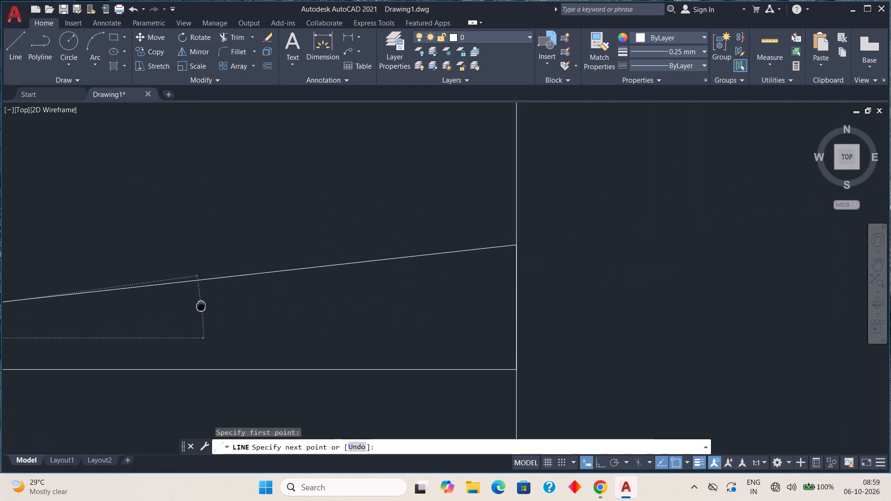
pyautogui.moveTo(199, 305); pyautogui.dragTo(198, 305, button='middle')
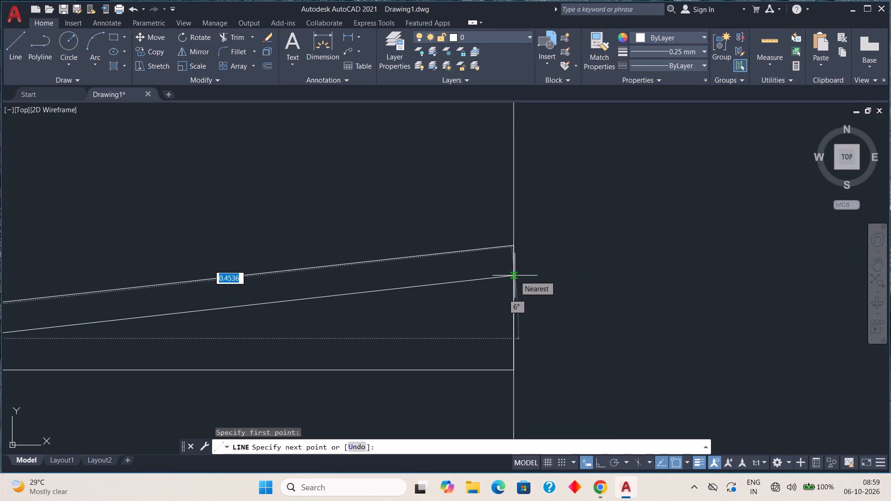
pyautogui.click(515, 276)
pyautogui.press('Escape')
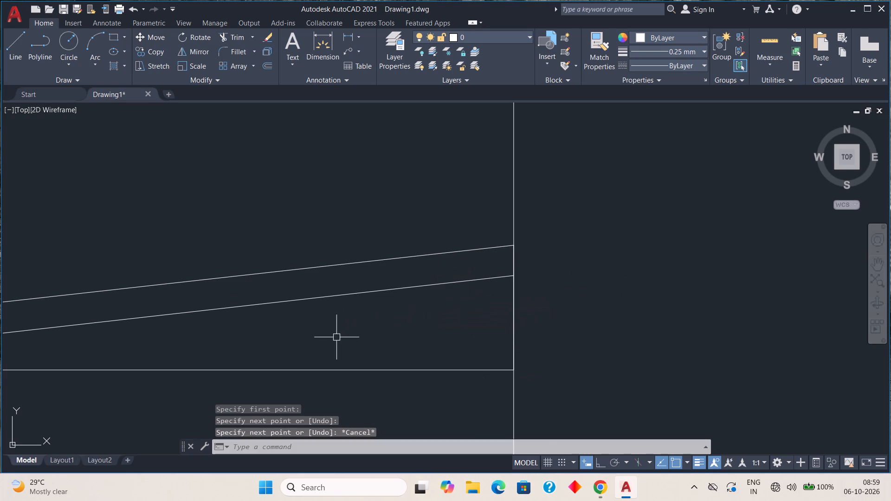
# Draw a second sloping line from the notch arc's lower end to the wall, about midway between the first line and the bottom edge.
pyautogui.moveTo(321, 342); pyautogui.dragTo(571, 270, button='middle')
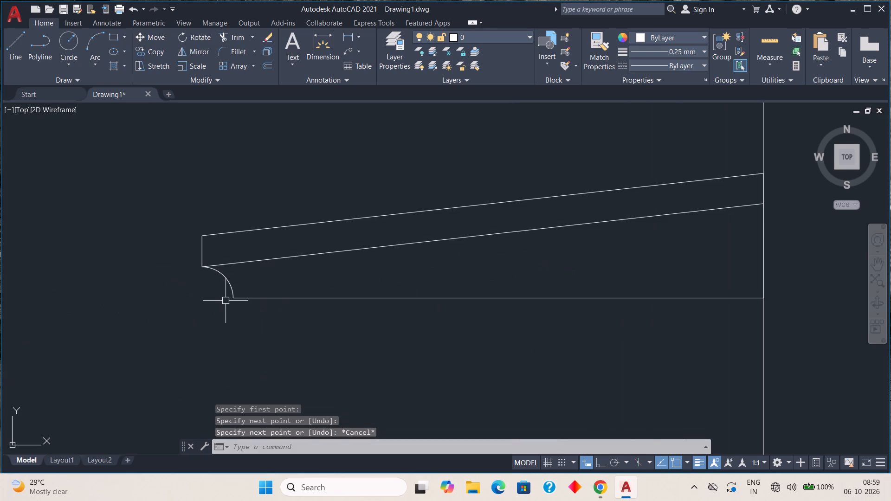
pyautogui.press('space')
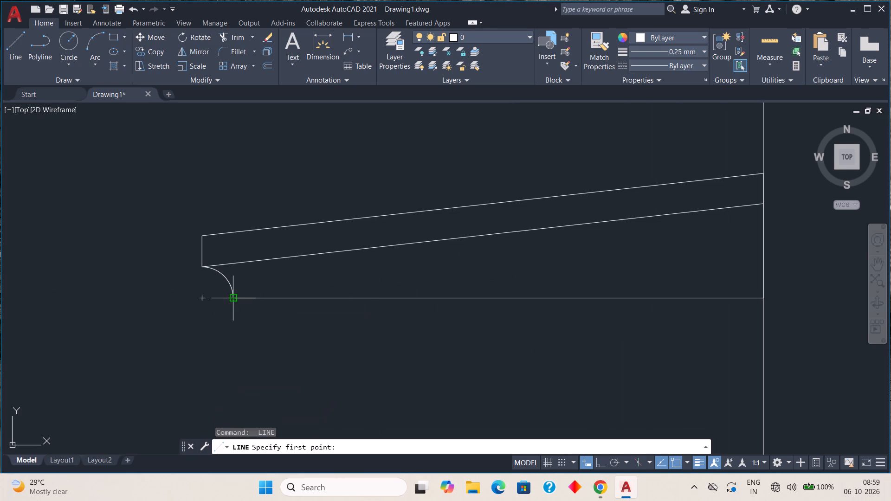
pyautogui.click(231, 296)
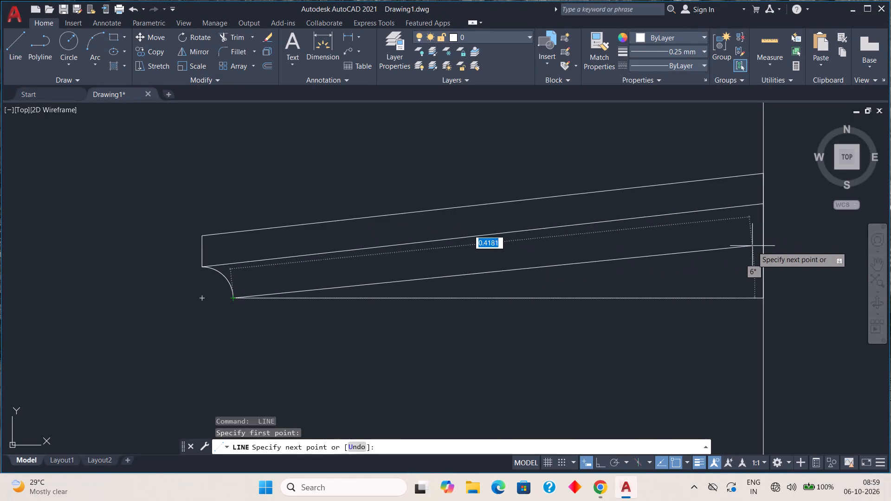
pyautogui.click(764, 252)
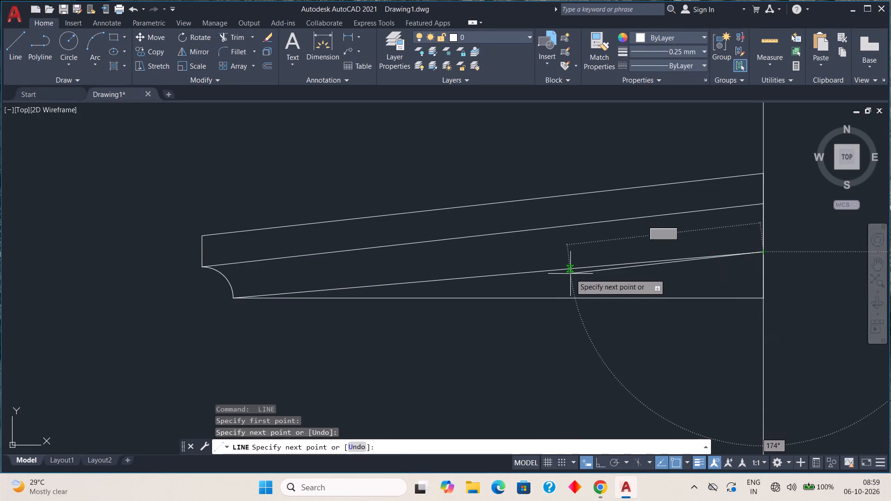
pyautogui.press('Escape')
# Draw a 0.025 radius circle centred on the lower outer corner of the elevation's right chajja, reaching its outer edge's midpoint.
pyautogui.scroll(-3, 572, 269)
pyautogui.moveTo(656, 293); pyautogui.dragTo(292, 283, button='middle')
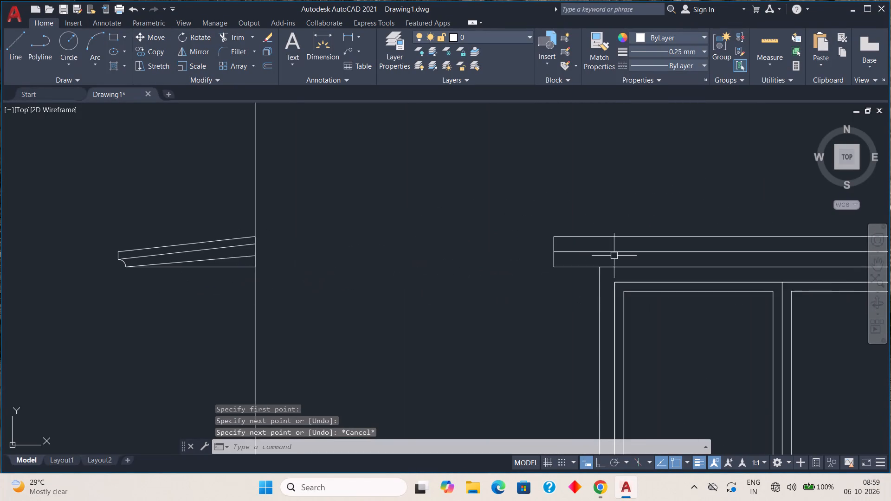
pyautogui.moveTo(551, 260); pyautogui.dragTo(193, 266, button='middle')
pyautogui.moveTo(489, 262); pyautogui.dragTo(252, 268, button='middle')
pyautogui.scroll(-3, 568, 286)
pyautogui.moveTo(621, 294); pyautogui.dragTo(255, 260, button='middle')
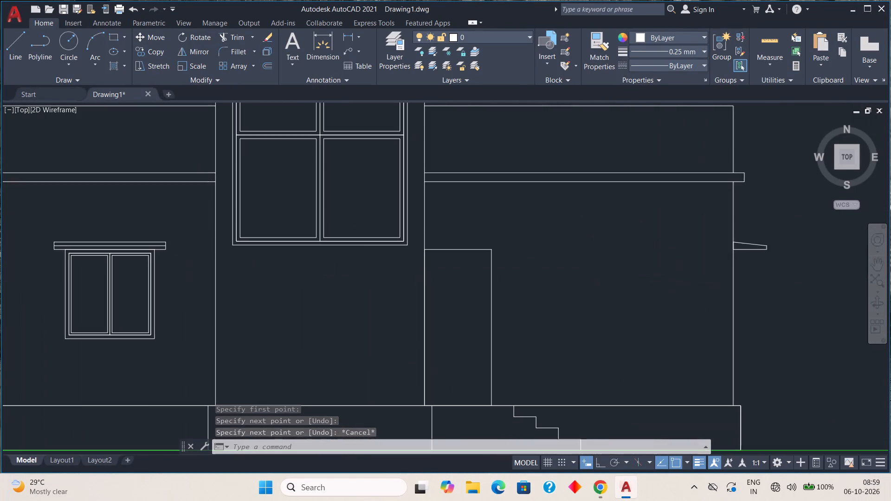
pyautogui.moveTo(488, 245); pyautogui.dragTo(375, 214, button='middle')
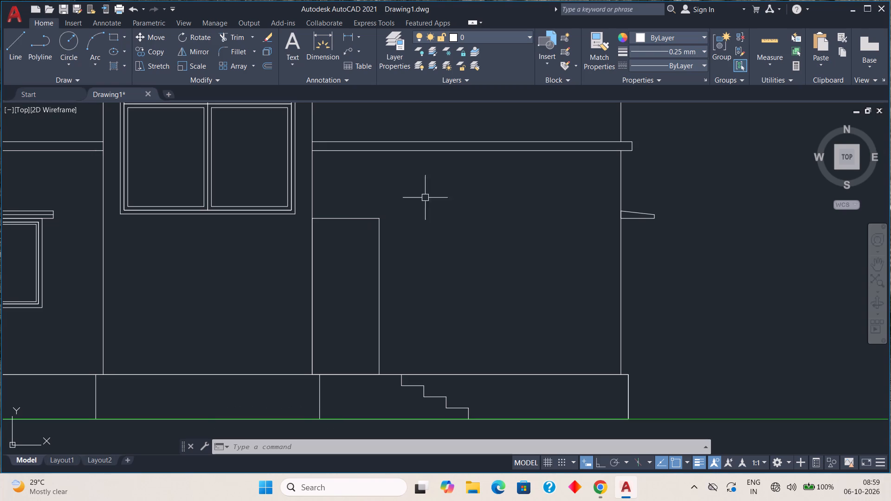
pyautogui.moveTo(556, 222); pyautogui.dragTo(382, 221, button='middle')
pyautogui.scroll(5, 476, 229)
pyautogui.moveTo(526, 191); pyautogui.dragTo(455, 258, button='middle')
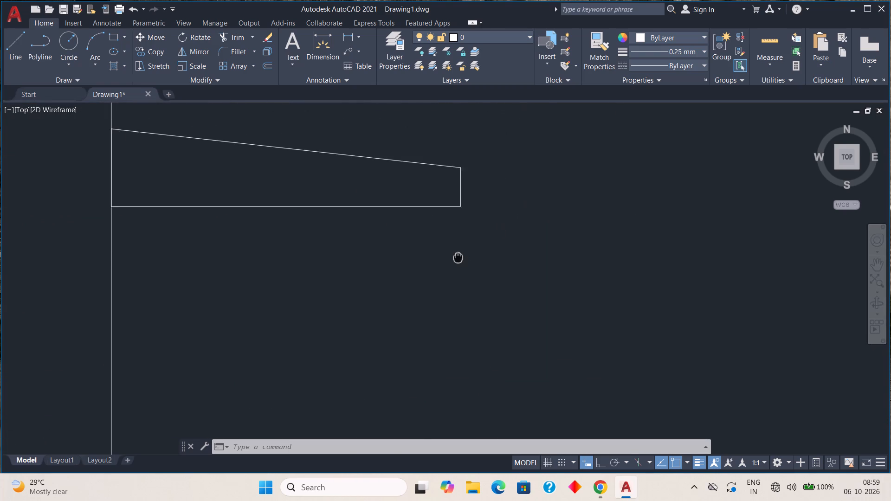
pyautogui.moveTo(455, 258); pyautogui.dragTo(445, 262, button='middle')
pyautogui.click(77, 41)
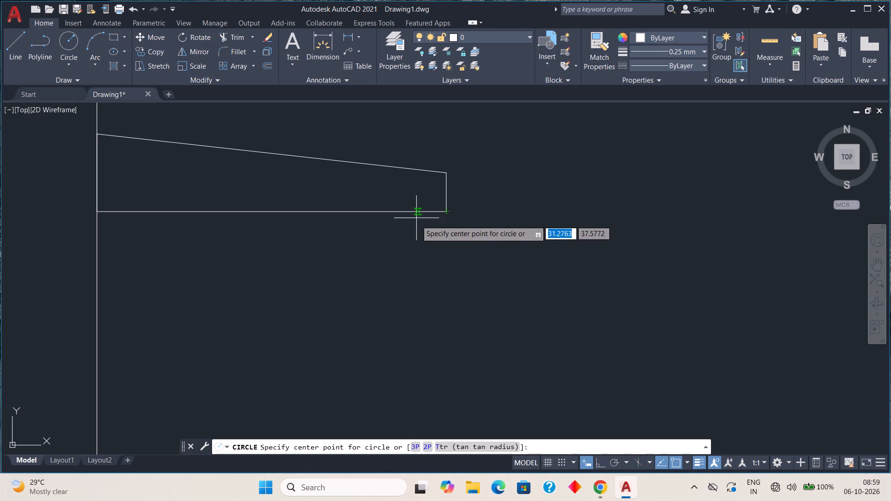
pyautogui.click(445, 210)
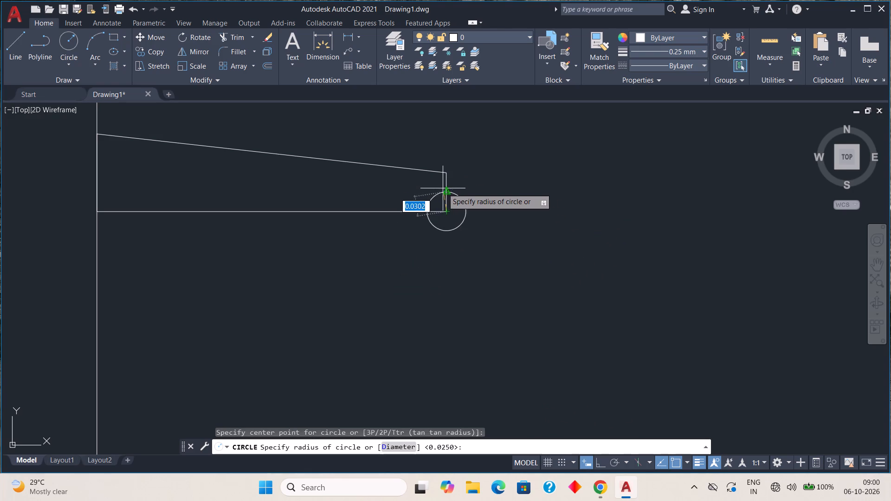
pyautogui.click(447, 189)
pyautogui.press('Escape')
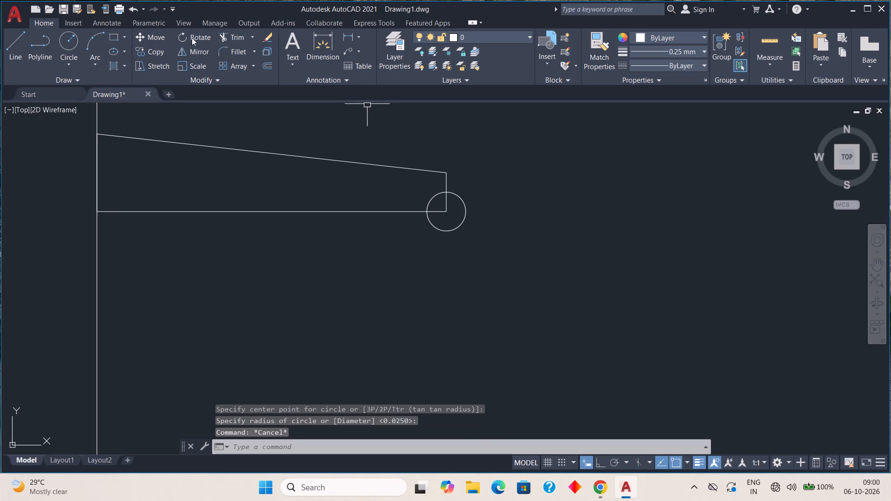
# Trim the right chajja's edges inside the circle and the circle's outer part, leaving a quarter-arc notch at the corner.
pyautogui.click(234, 33)
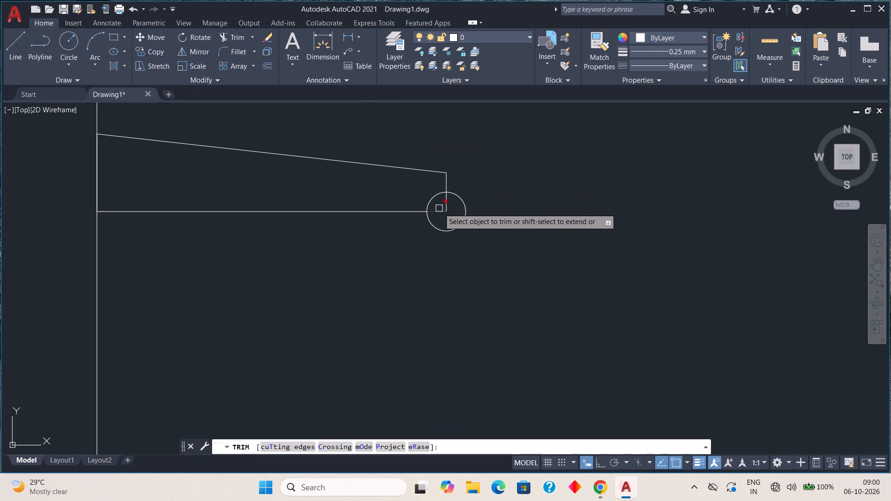
pyautogui.moveTo(440, 207); pyautogui.dragTo(444, 212)
pyautogui.click(444, 212)
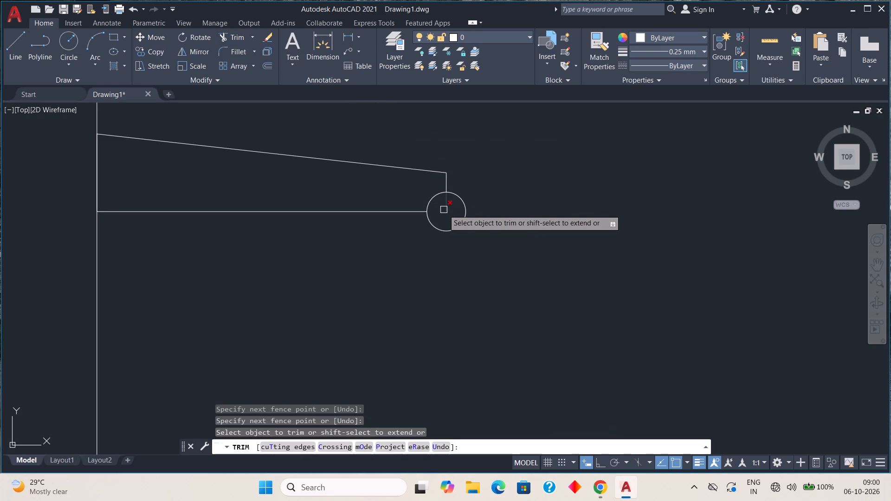
pyautogui.click(444, 209)
pyautogui.click(459, 200)
pyautogui.scroll(-1, 430, 236)
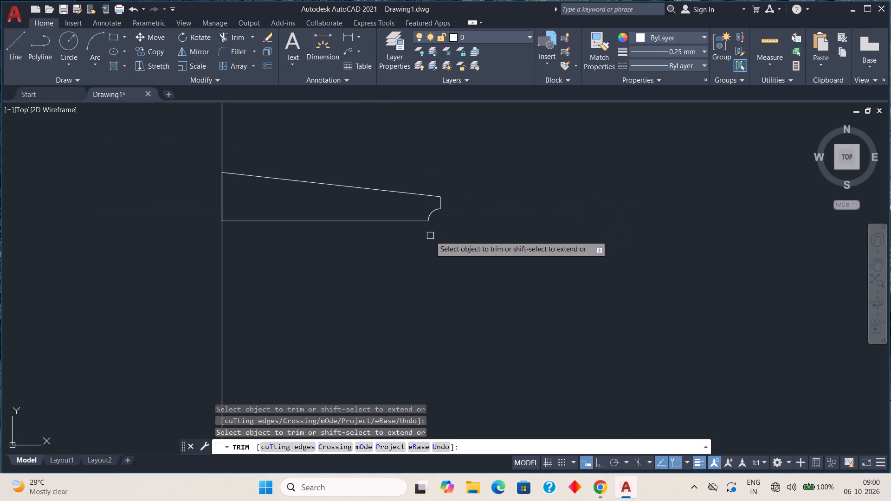
pyautogui.press('Escape')
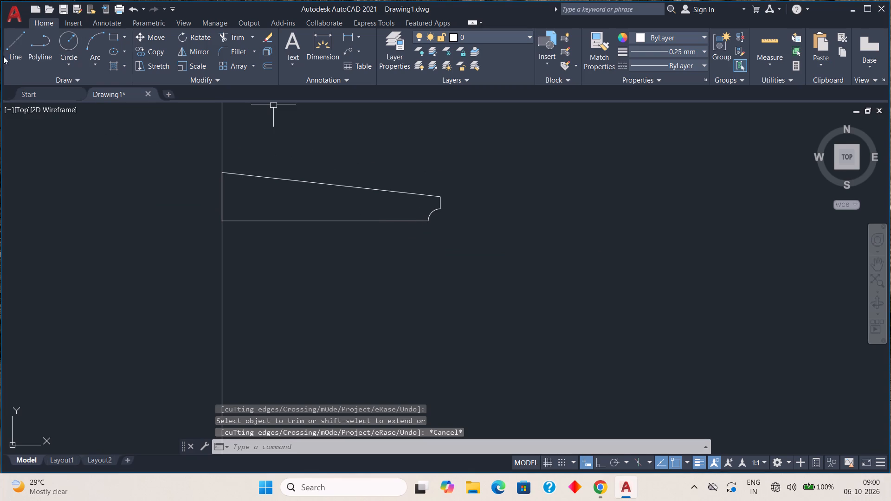
# Draw two sloping lines in the right chajja, from the notch arc's lower and upper ends to the wall, roughly parallel to its top edge.
pyautogui.click(14, 51)
pyautogui.click(427, 222)
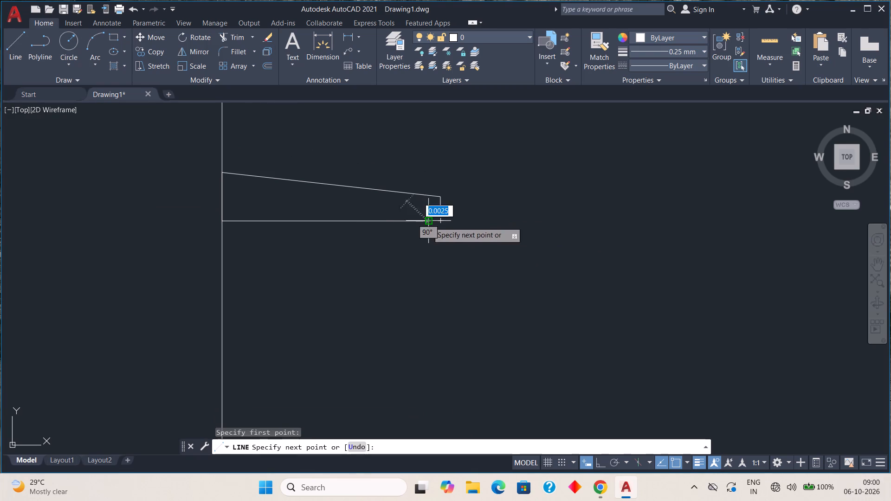
pyautogui.click(221, 200)
pyautogui.press('Escape')
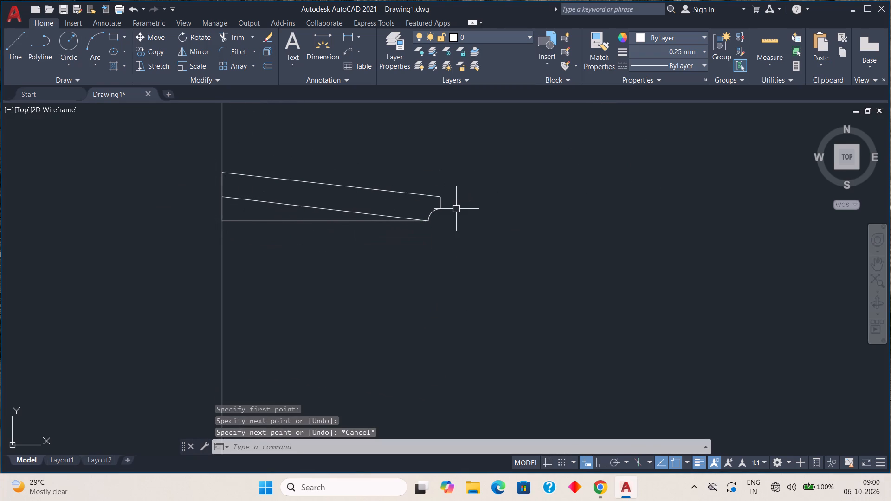
pyautogui.press('space')
pyautogui.click(440, 206)
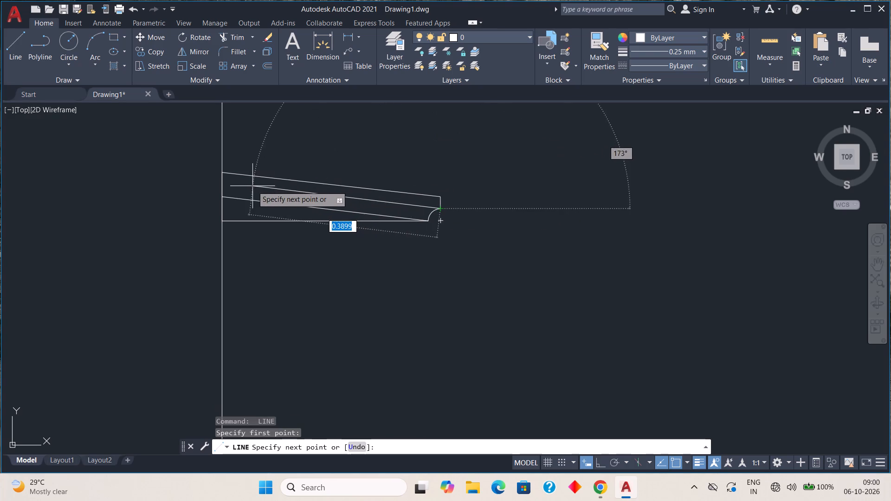
pyautogui.click(222, 183)
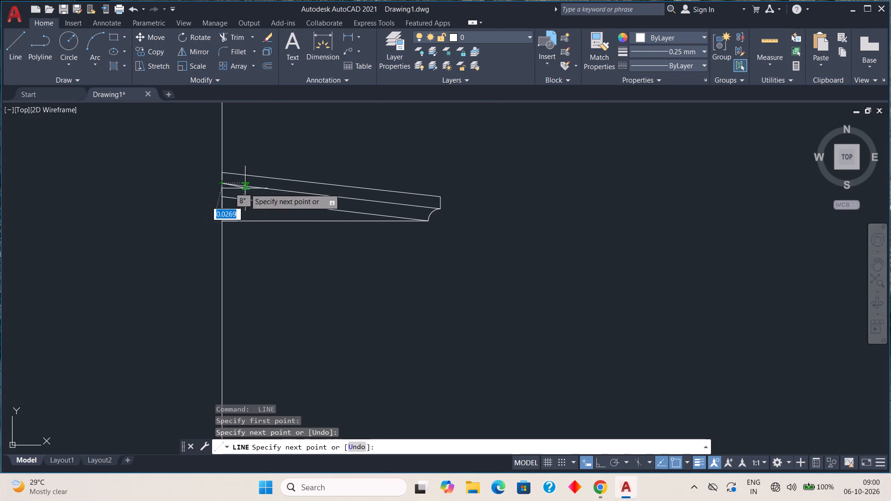
pyautogui.press('Escape')
# Offset the elevation's door rectangle 0.05 inward to form the door frame.
pyautogui.scroll(-2, 471, 210)
pyautogui.moveTo(326, 271); pyautogui.dragTo(662, 234, button='middle')
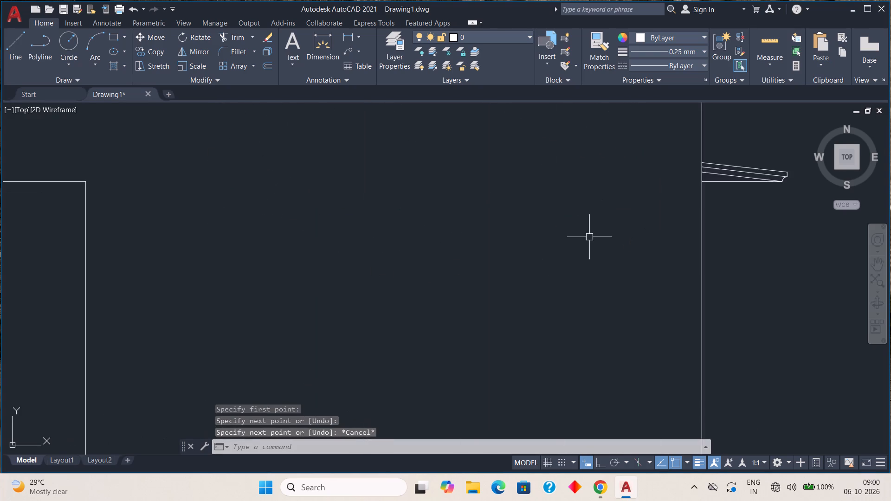
pyautogui.scroll(-2, 570, 244)
pyautogui.moveTo(393, 270); pyautogui.dragTo(713, 251, button='middle')
pyautogui.moveTo(616, 207); pyautogui.dragTo(201, 285, button='middle')
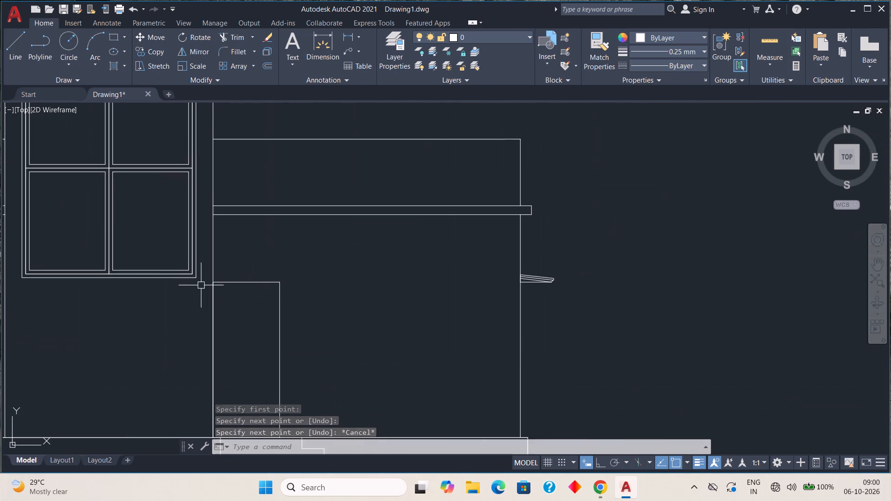
pyautogui.scroll(-1, 368, 273)
pyautogui.moveTo(348, 283); pyautogui.dragTo(552, 244, button='middle')
pyautogui.moveTo(495, 247); pyautogui.dragTo(490, 259, button='middle')
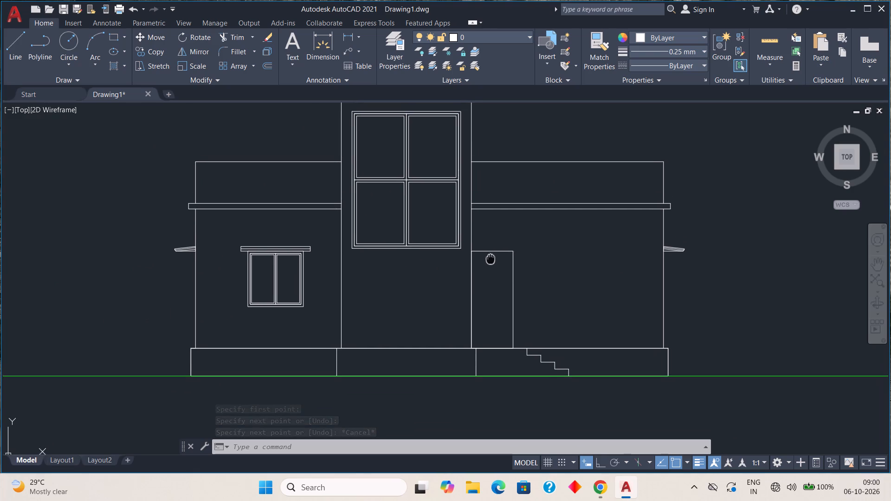
pyautogui.moveTo(490, 259); pyautogui.dragTo(485, 261, button='middle')
pyautogui.scroll(-1, 517, 261)
pyautogui.moveTo(525, 260); pyautogui.dragTo(507, 263, button='middle')
pyautogui.scroll(3, 510, 259)
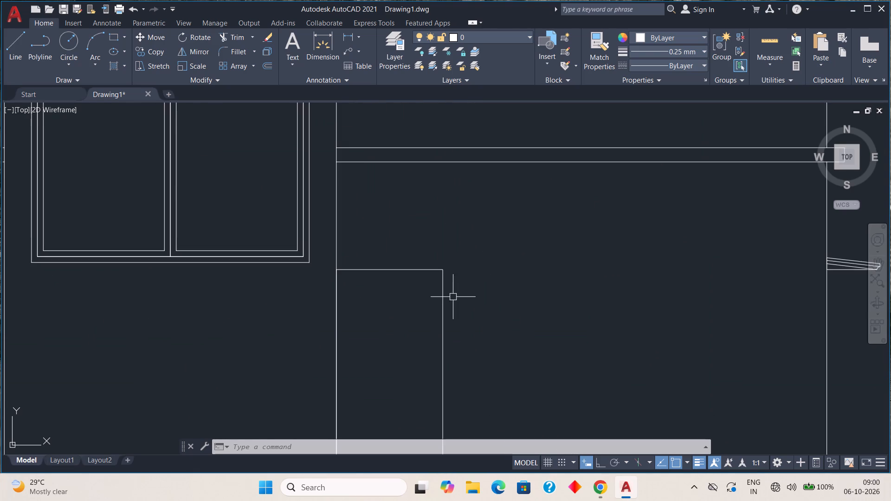
pyautogui.scroll(-1, 474, 296)
pyautogui.moveTo(490, 296); pyautogui.dragTo(477, 250, button='middle')
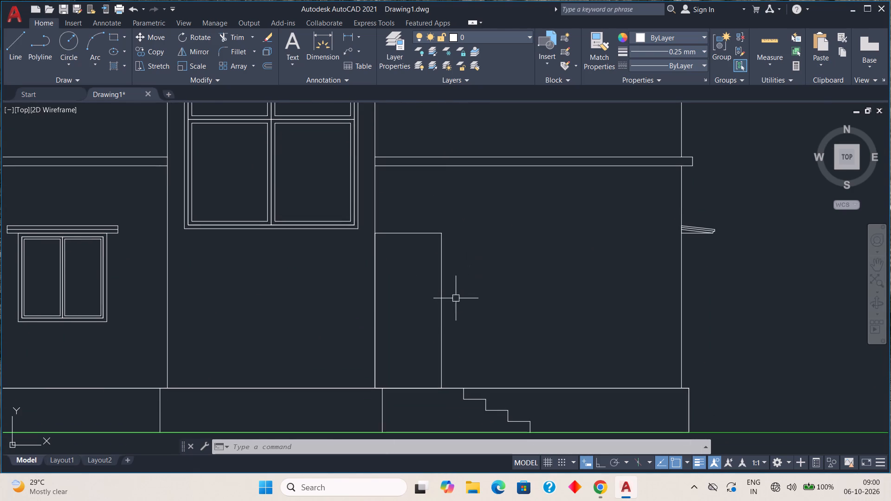
pyautogui.click(441, 305)
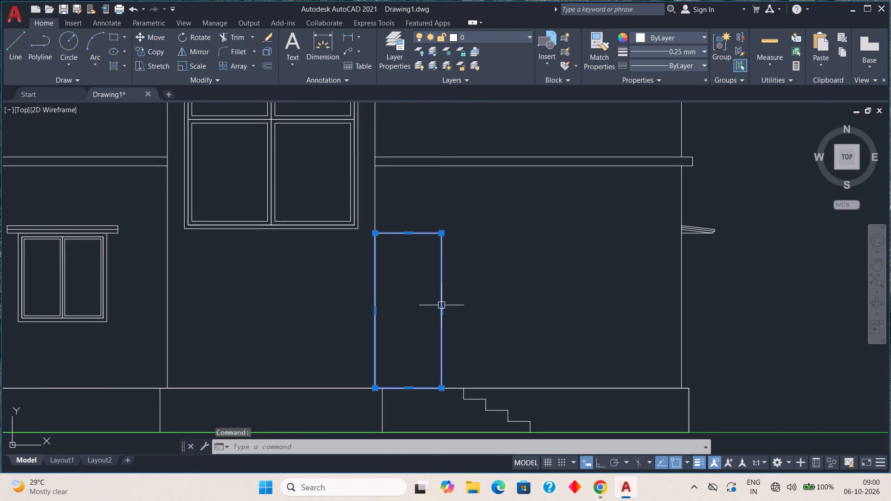
pyautogui.press('Escape')
pyautogui.moveTo(484, 321); pyautogui.dragTo(458, 285, button='middle')
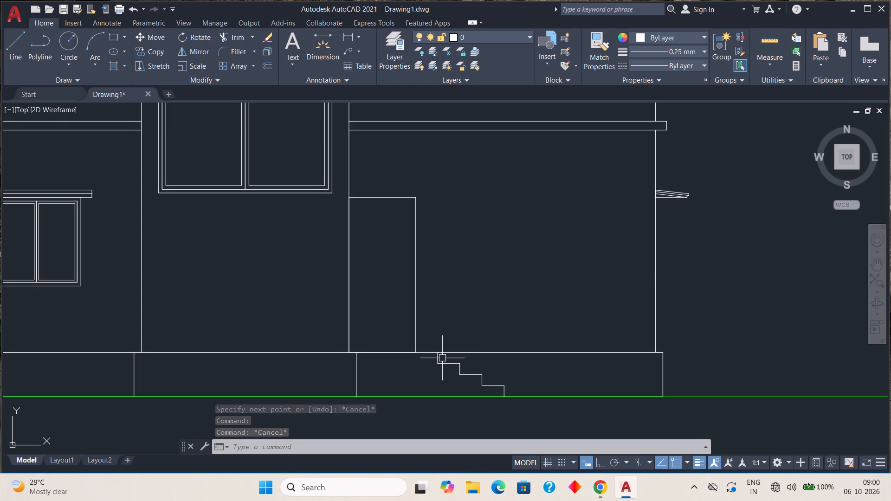
pyautogui.press('o')
pyautogui.press('Return')
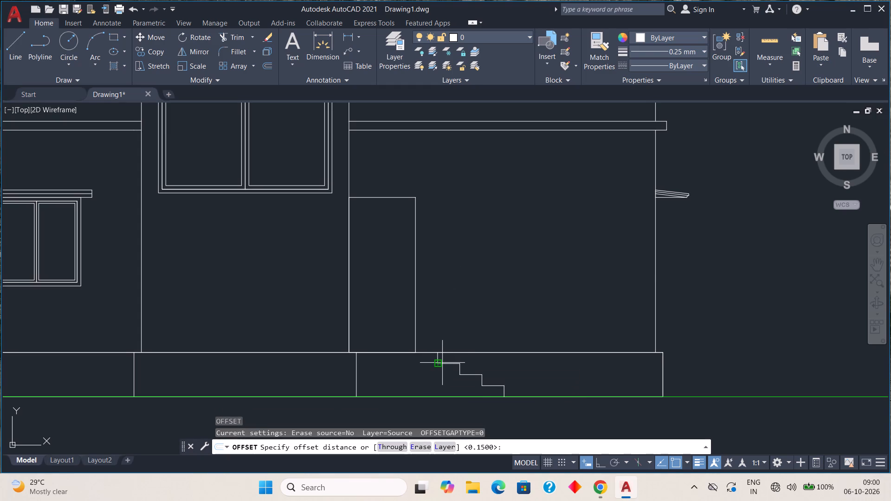
pyautogui.press('0')
pyautogui.write('.0')
pyautogui.write('5')
pyautogui.press('space')
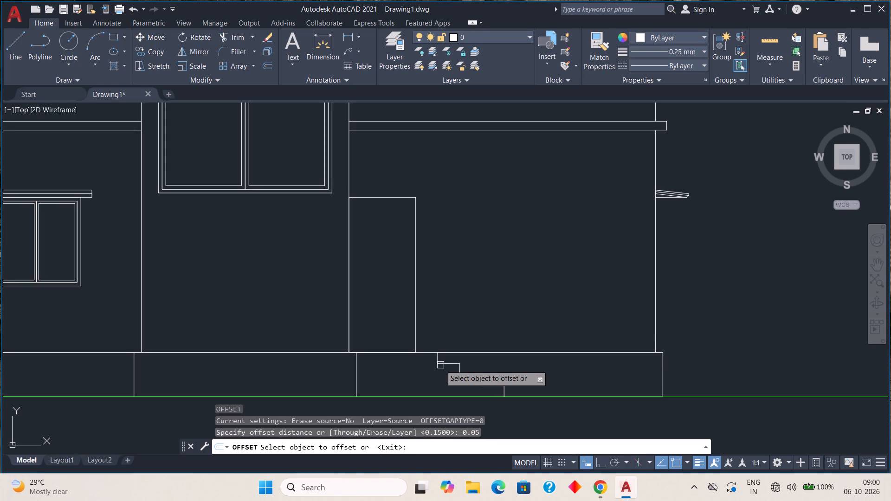
pyautogui.click(415, 315)
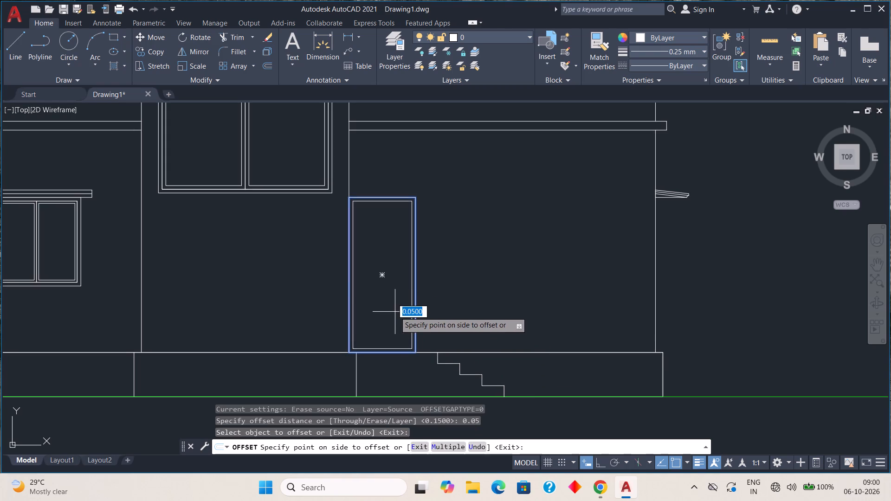
pyautogui.click(395, 312)
pyautogui.press('Escape')
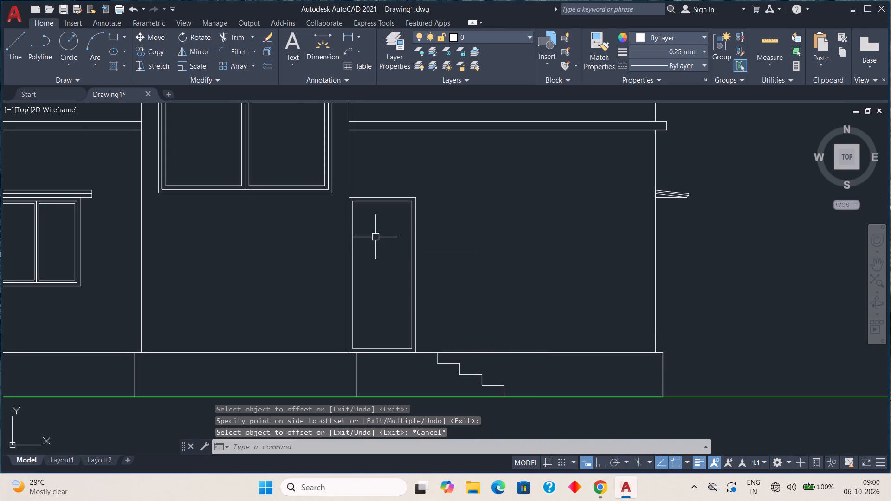
# Draw a sloping glass line about 0.26 long at about 35° in the upper part of the small window's left pane.
pyautogui.scroll(-1, 375, 237)
pyautogui.moveTo(378, 247); pyautogui.dragTo(377, 287, button='middle')
pyautogui.moveTo(288, 276); pyautogui.dragTo(291, 290, button='middle')
pyautogui.scroll(2, 181, 292)
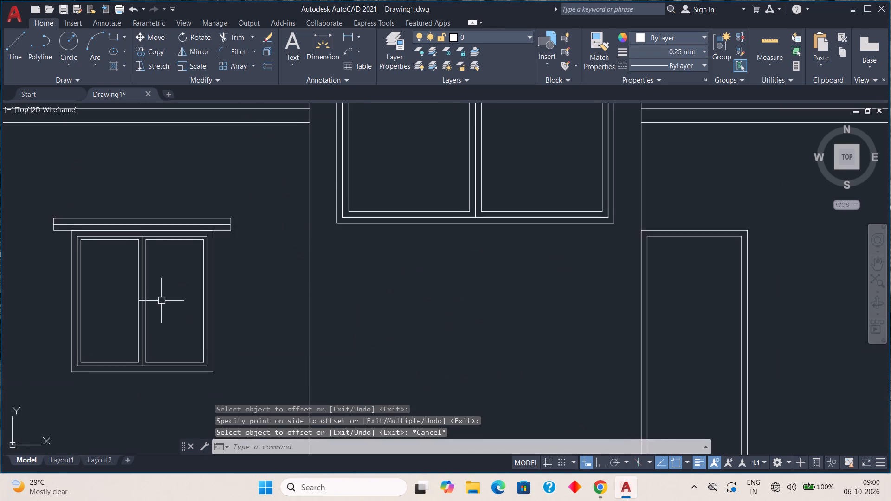
pyautogui.moveTo(161, 304); pyautogui.dragTo(335, 273, button='middle')
pyautogui.scroll(1, 314, 268)
pyautogui.moveTo(281, 271); pyautogui.dragTo(287, 285, button='middle')
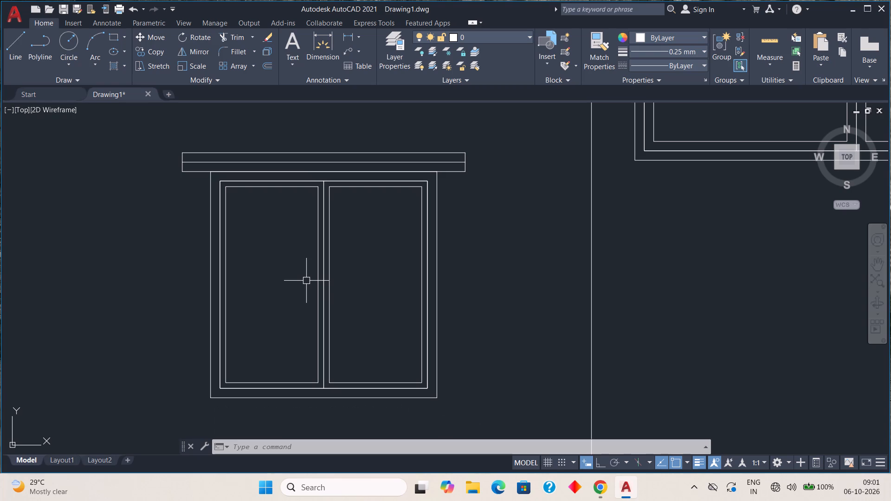
pyautogui.scroll(-2, 446, 265)
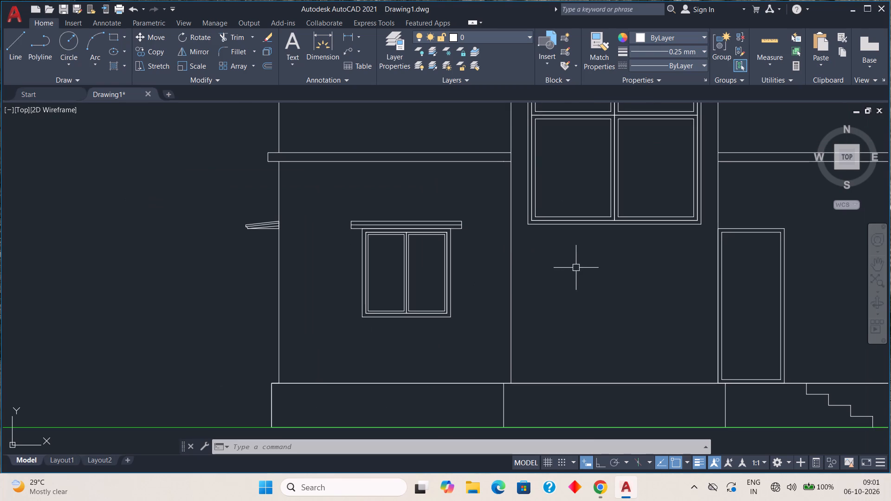
pyautogui.moveTo(554, 272); pyautogui.dragTo(345, 270, button='middle')
pyautogui.moveTo(383, 249); pyautogui.dragTo(261, 262, button='middle')
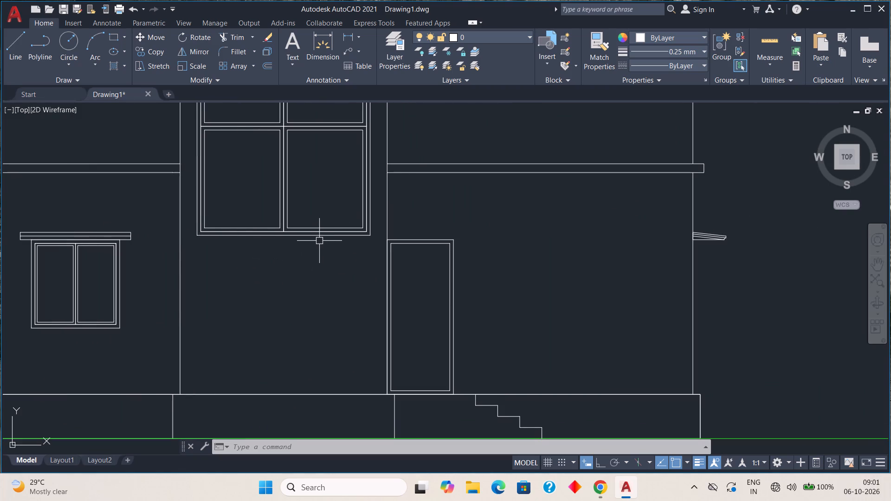
pyautogui.moveTo(280, 283); pyautogui.dragTo(517, 263, button='middle')
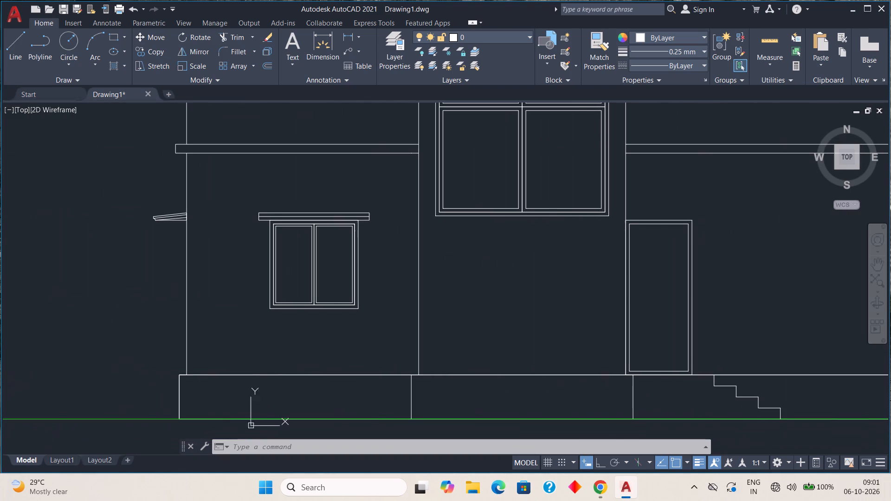
pyautogui.moveTo(517, 263); pyautogui.dragTo(518, 263, button='middle')
pyautogui.click(23, 36)
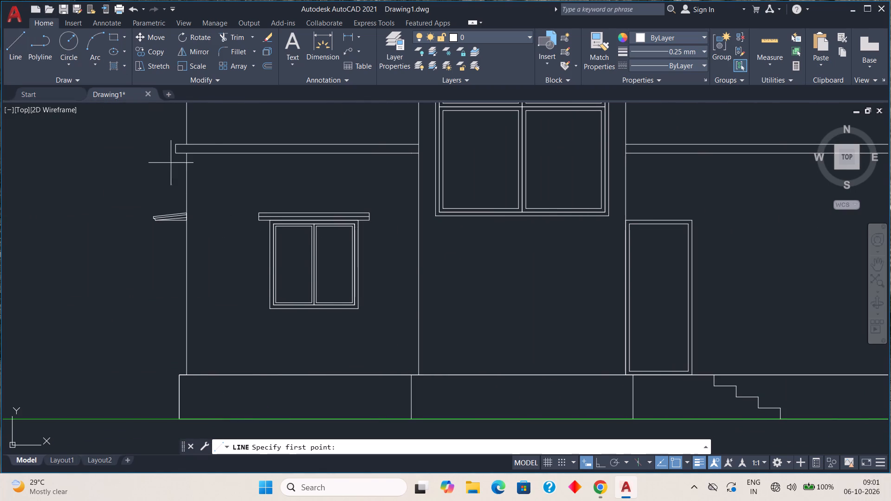
pyautogui.scroll(2, 284, 245)
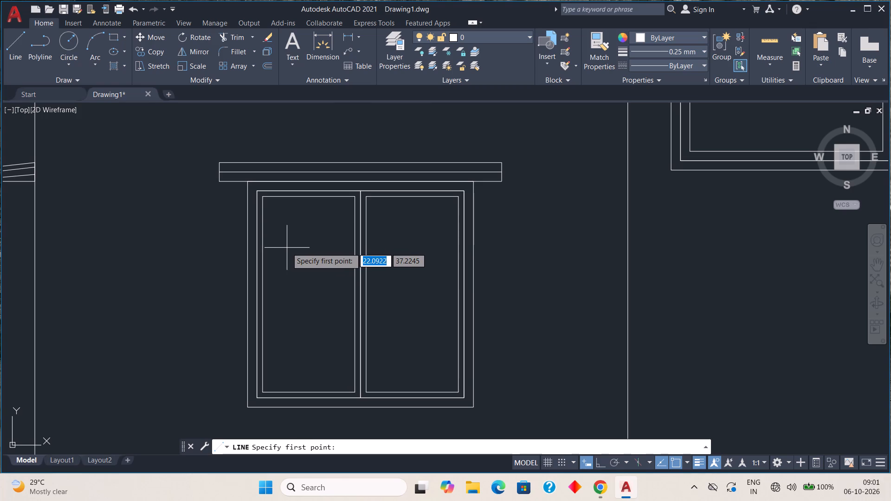
pyautogui.click(287, 248)
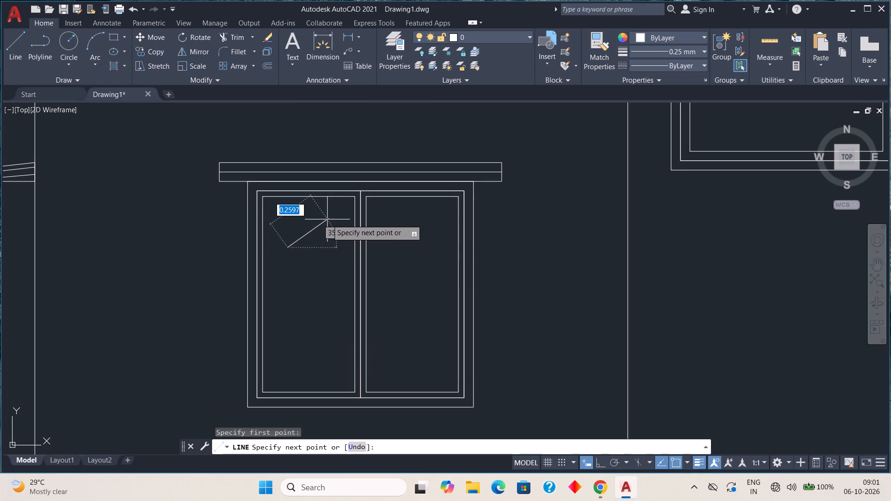
pyautogui.click(327, 219)
pyautogui.press('Escape')
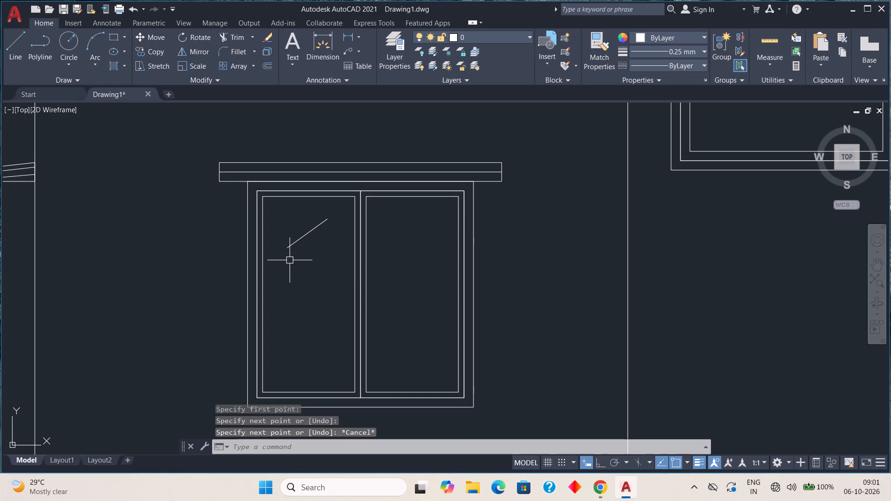
# Add two shorter, roughly parallel glass lines beside the first, one about 0.19 long below it and one about 0.15 long above.
pyautogui.press('space')
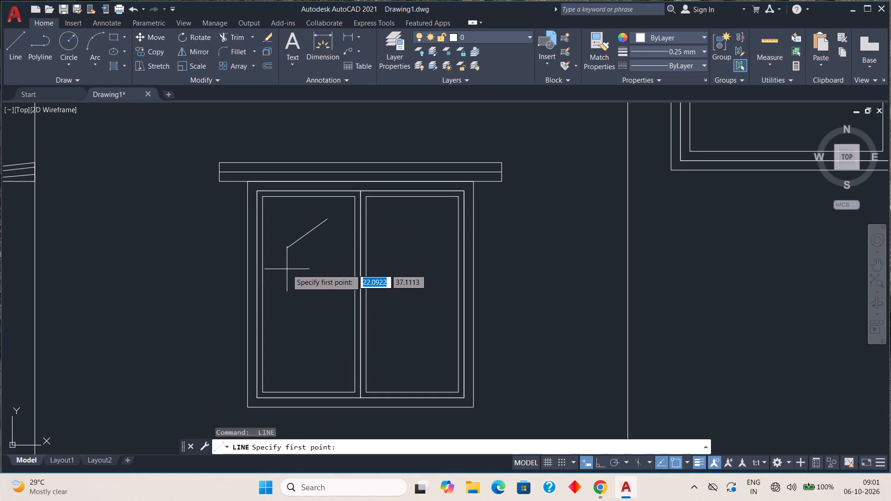
pyautogui.click(288, 259)
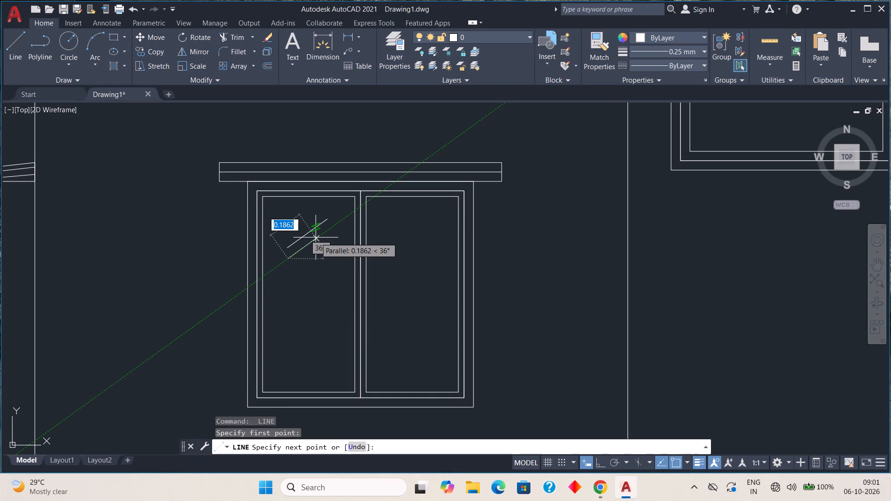
pyautogui.click(316, 238)
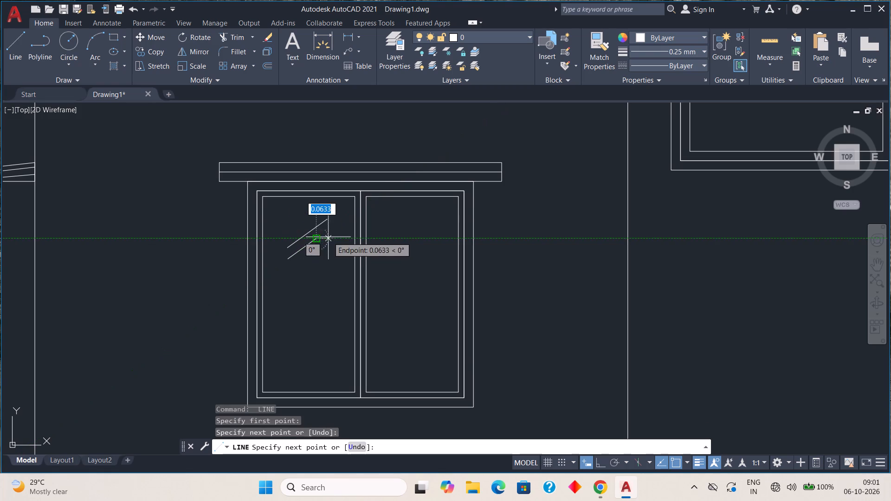
pyautogui.press('Escape')
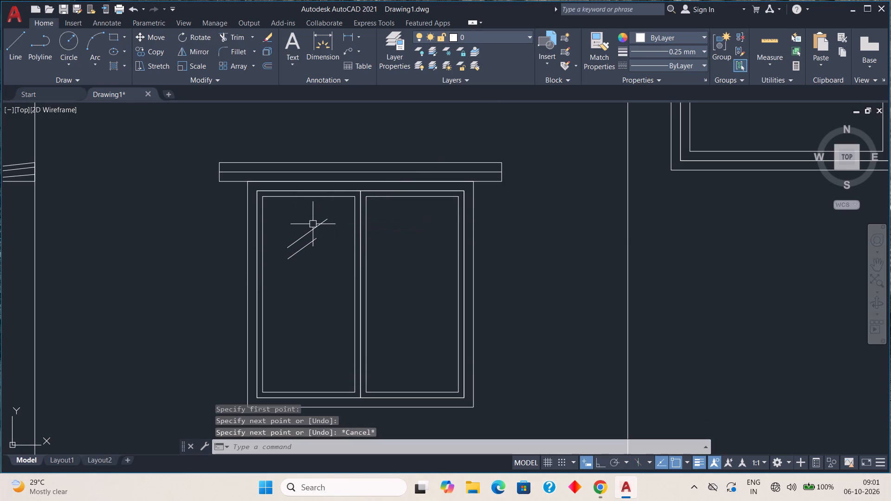
pyautogui.press('space')
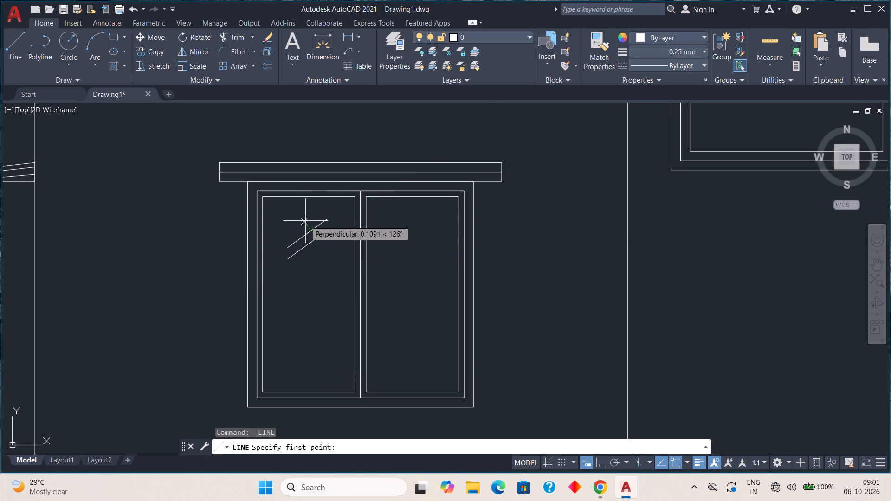
pyautogui.click(305, 221)
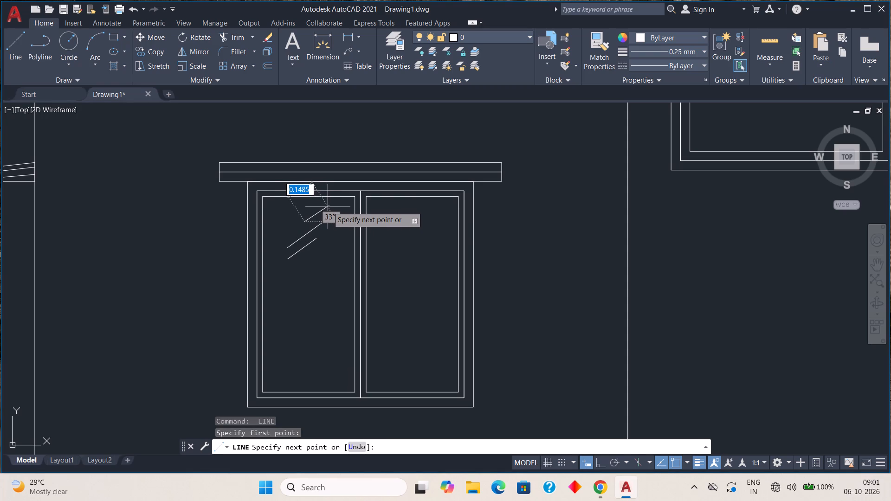
pyautogui.click(328, 206)
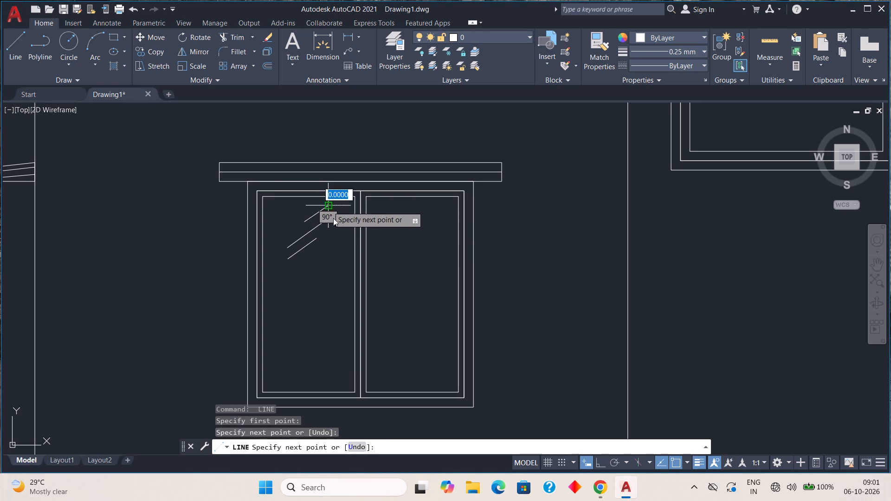
pyautogui.press('Escape')
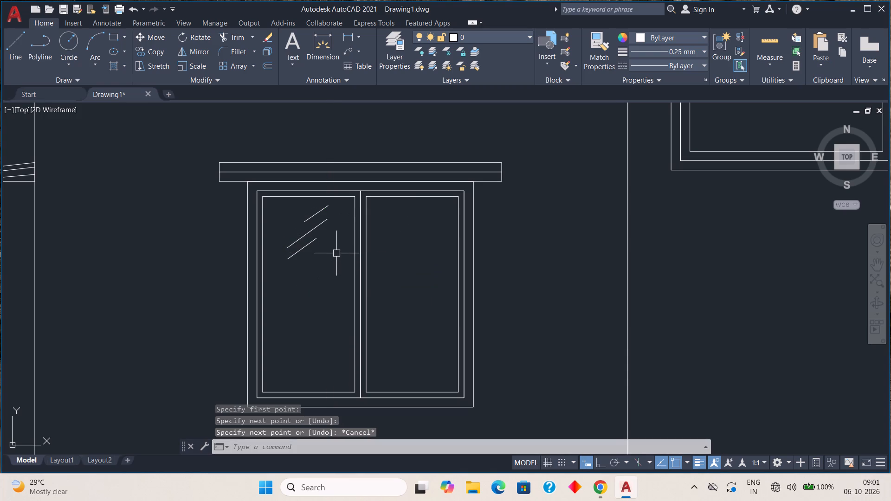
# Stretch the upper end of the middle glass line back along its slope, shortening the line to about 0.23.
pyautogui.moveTo(339, 256); pyautogui.dragTo(342, 282, button='middle')
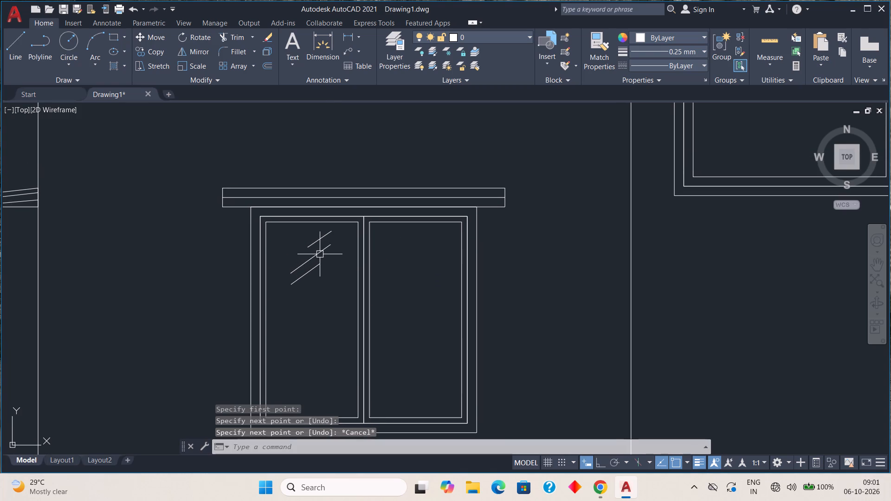
pyautogui.click(320, 254)
pyautogui.click(329, 244)
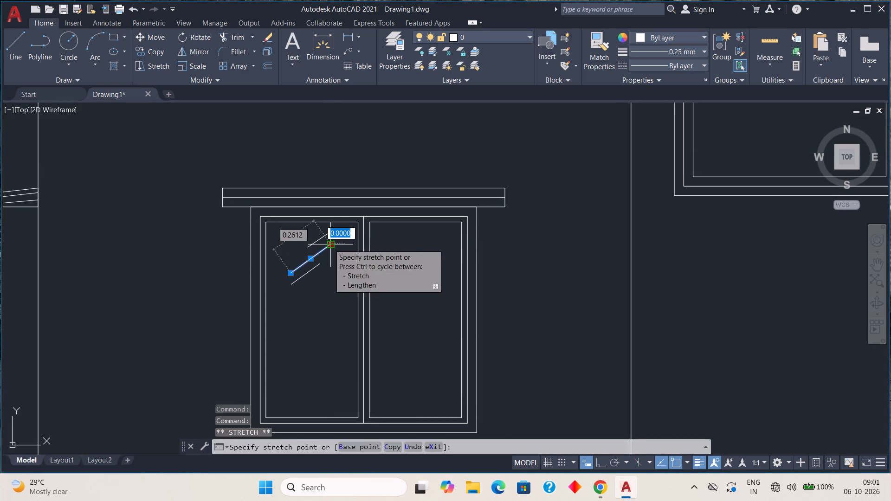
pyautogui.scroll(3, 325, 245)
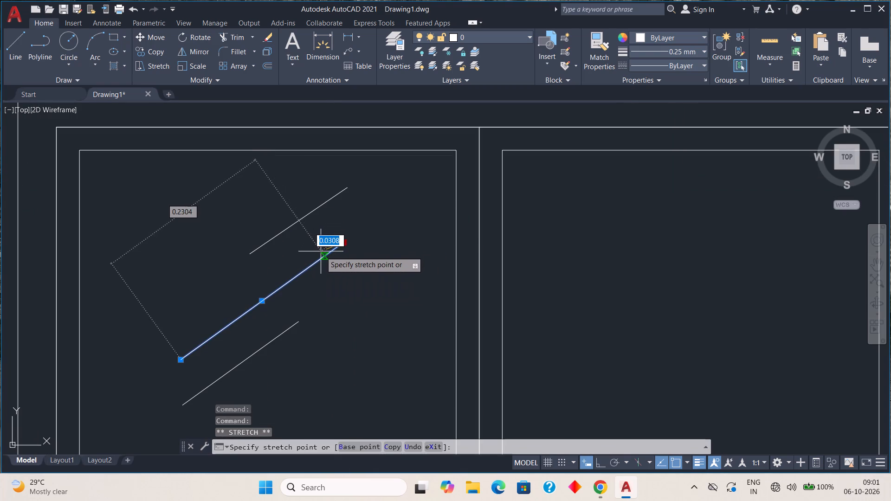
pyautogui.click(321, 251)
pyautogui.press('`')
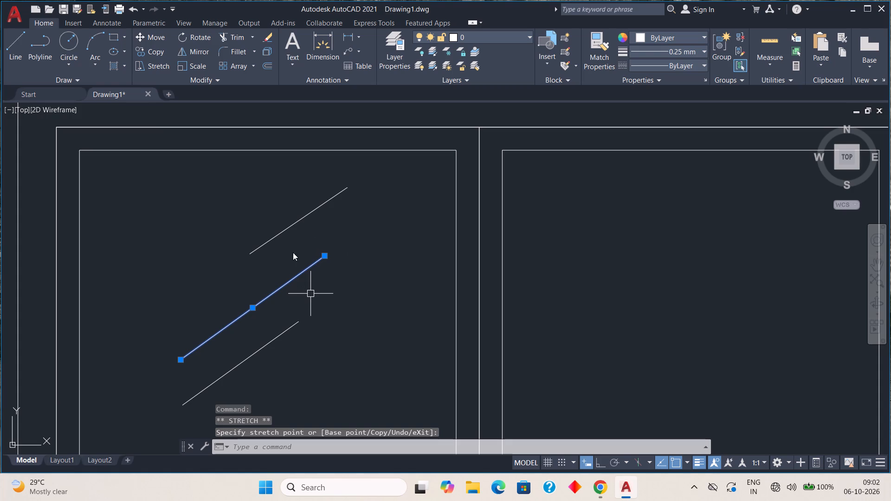
pyautogui.press('Escape')
# Move the top glass line's lower end down about 0.02 and its upper end down about 0.01, keeping it parallel to the others.
pyautogui.click(288, 228)
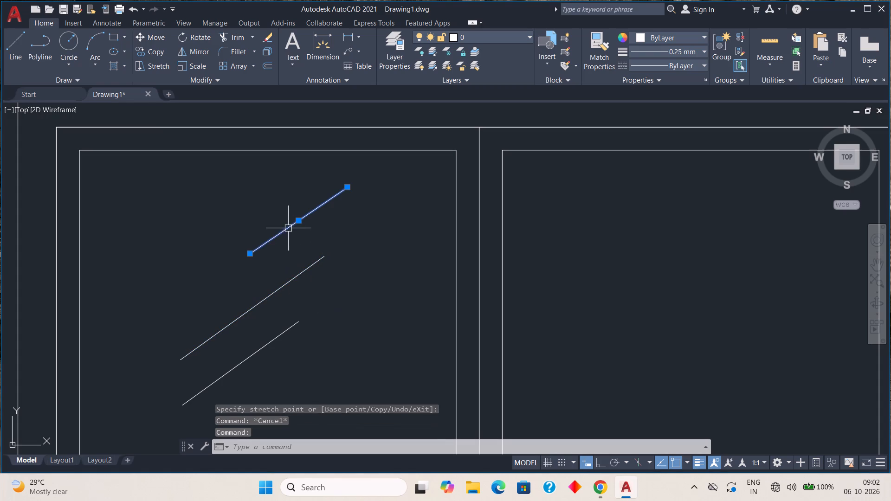
pyautogui.click(252, 253)
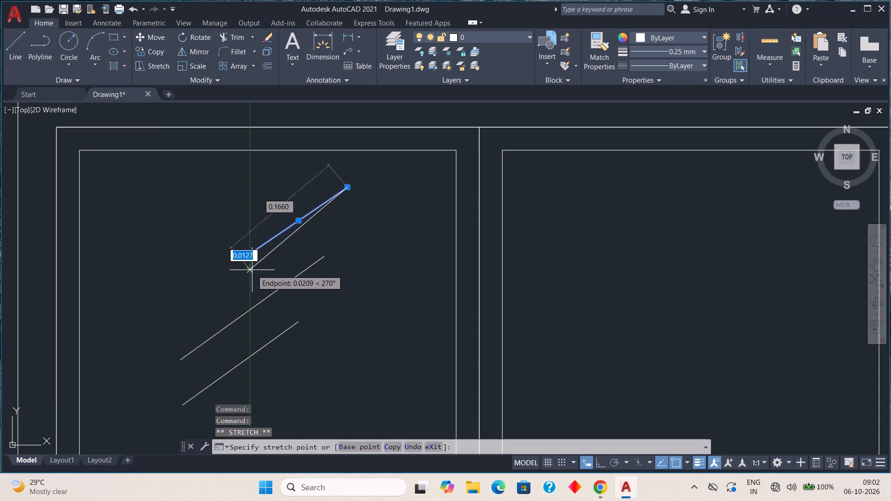
pyautogui.click(252, 268)
pyautogui.click(347, 190)
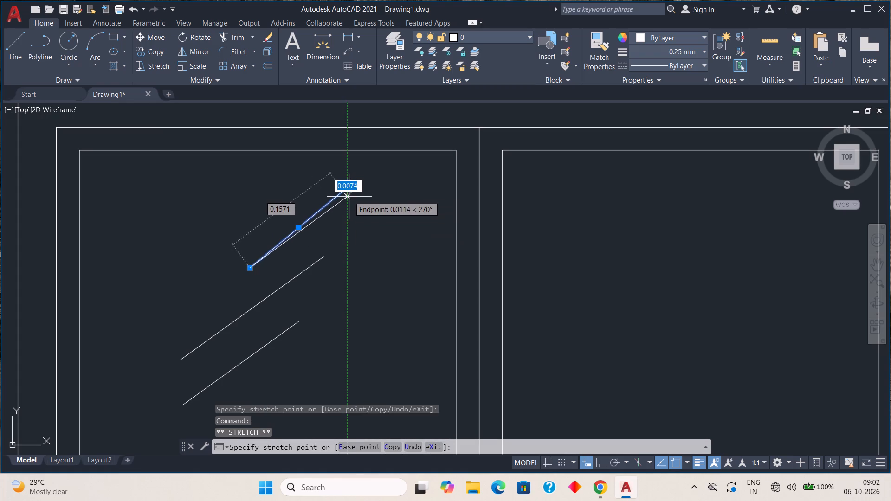
pyautogui.click(349, 197)
pyautogui.press('Escape')
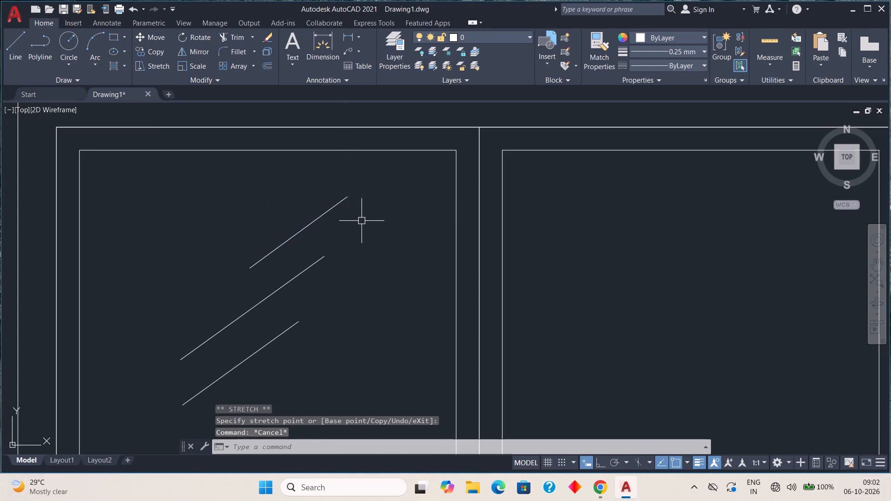
# Stretch the lower end of the middle glass line up along its slope, shortening the line to about 0.18.
pyautogui.scroll(-1, 354, 264)
pyautogui.moveTo(367, 283); pyautogui.dragTo(399, 180, button='middle')
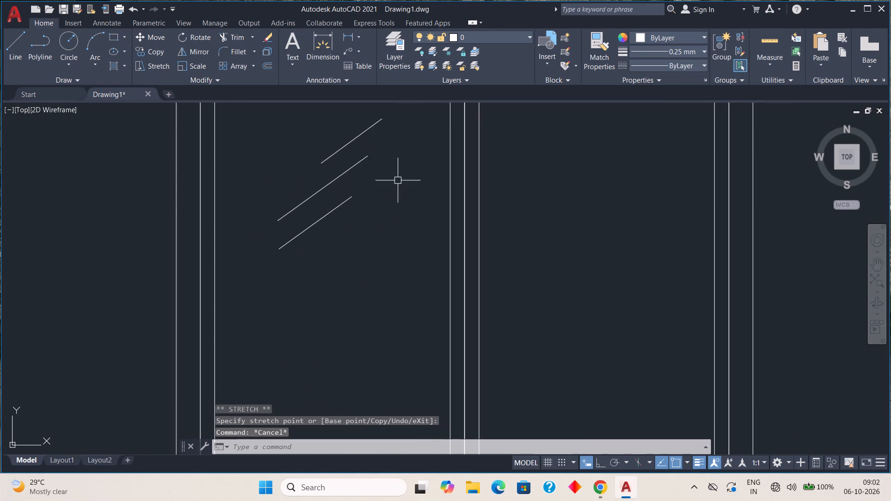
pyautogui.scroll(-1, 394, 191)
pyautogui.moveTo(394, 211); pyautogui.dragTo(392, 238, button='middle')
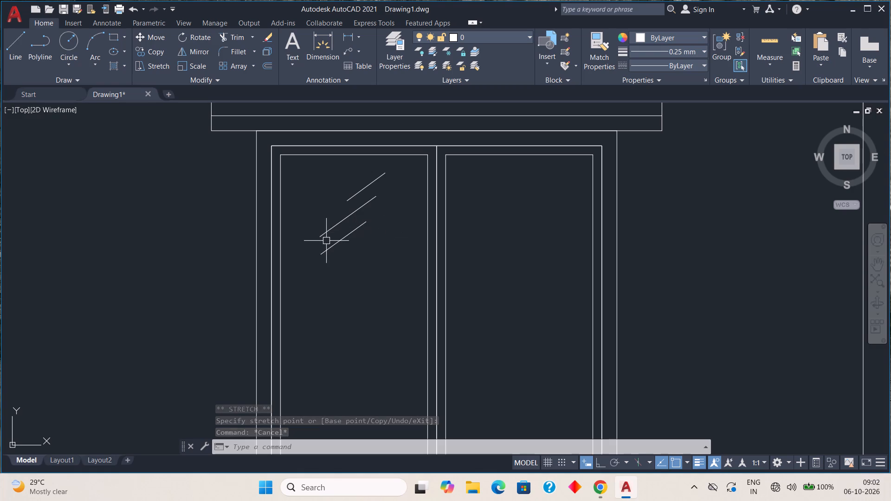
pyautogui.click(324, 233)
pyautogui.click(321, 237)
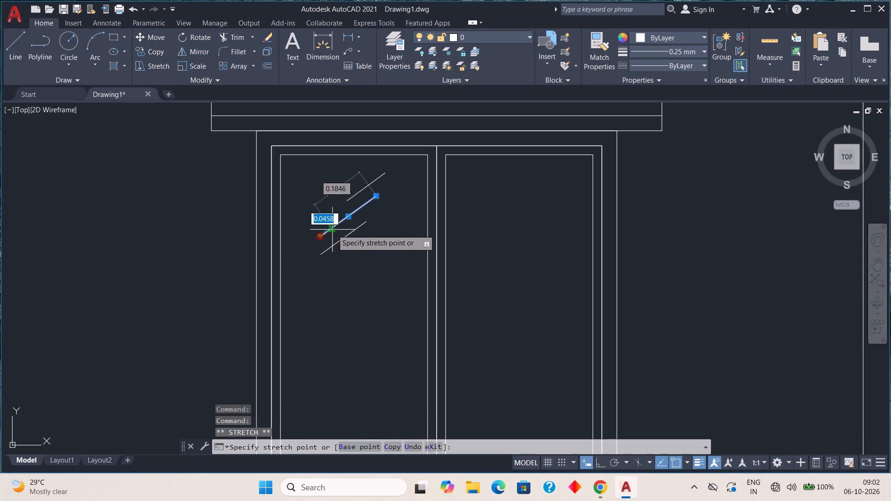
pyautogui.click(332, 229)
pyautogui.press('Escape')
# Group the three sloping glass lines in the small window's left pane.
pyautogui.moveTo(357, 260); pyautogui.dragTo(358, 270, button='middle')
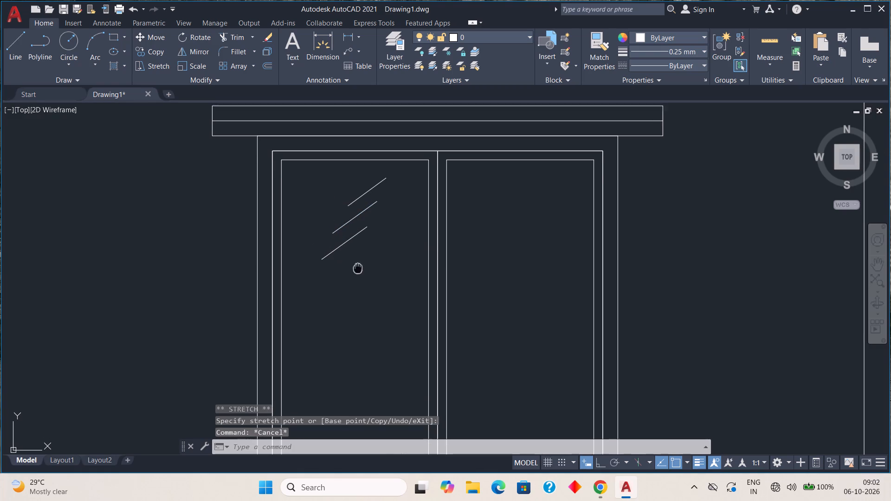
pyautogui.moveTo(358, 270); pyautogui.dragTo(358, 286, button='middle')
pyautogui.scroll(-1, 357, 286)
pyautogui.moveTo(364, 275); pyautogui.dragTo(379, 234, button='middle')
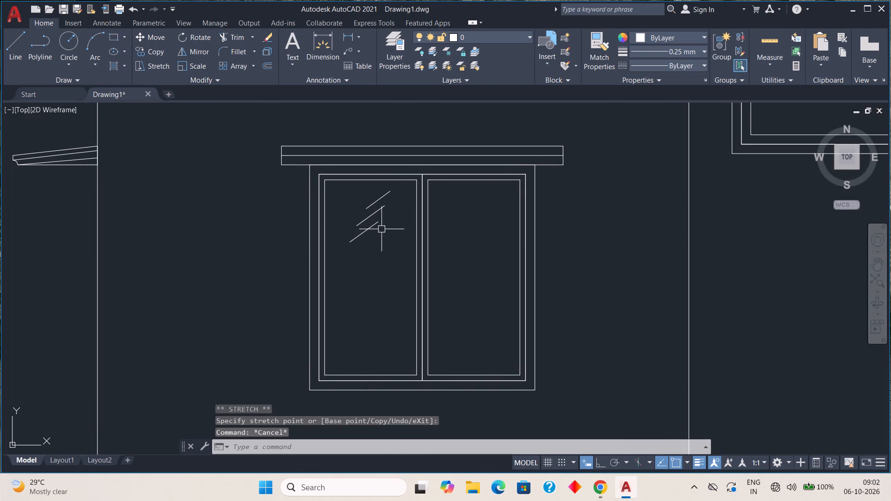
pyautogui.click(362, 234)
pyautogui.click(362, 218)
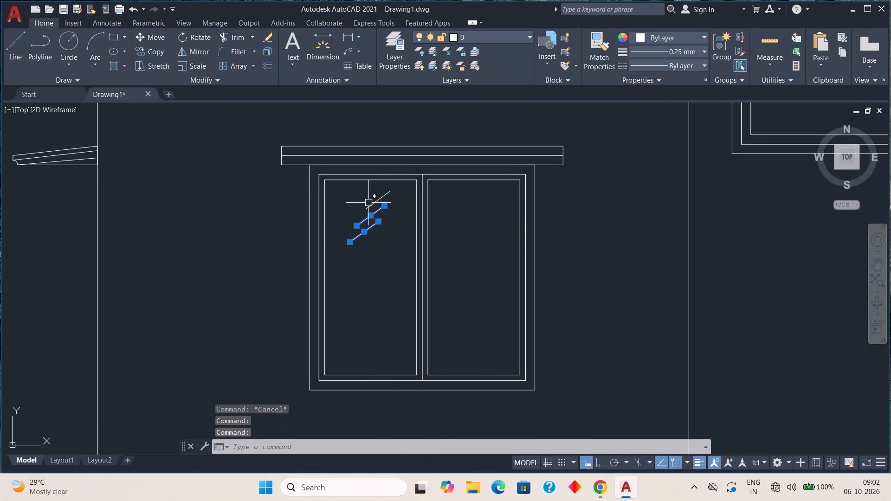
pyautogui.click(369, 199)
pyautogui.click(374, 201)
pyautogui.click(374, 201)
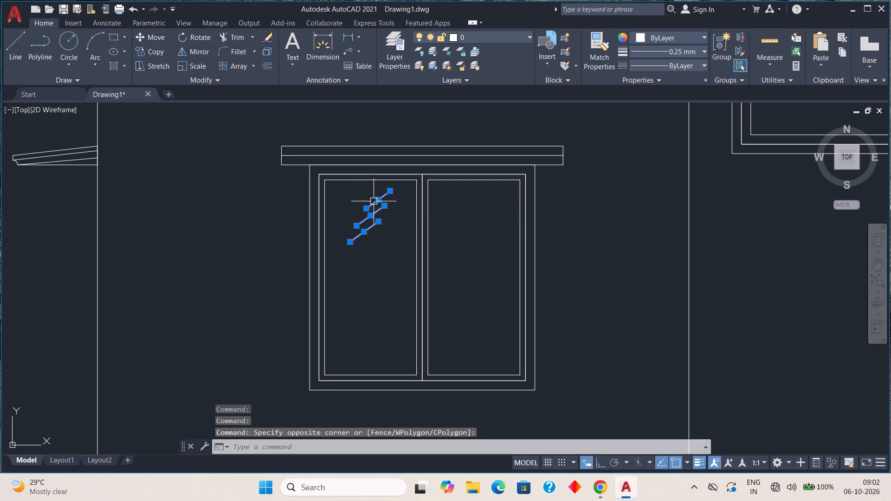
pyautogui.write('G')
pyautogui.press('space')
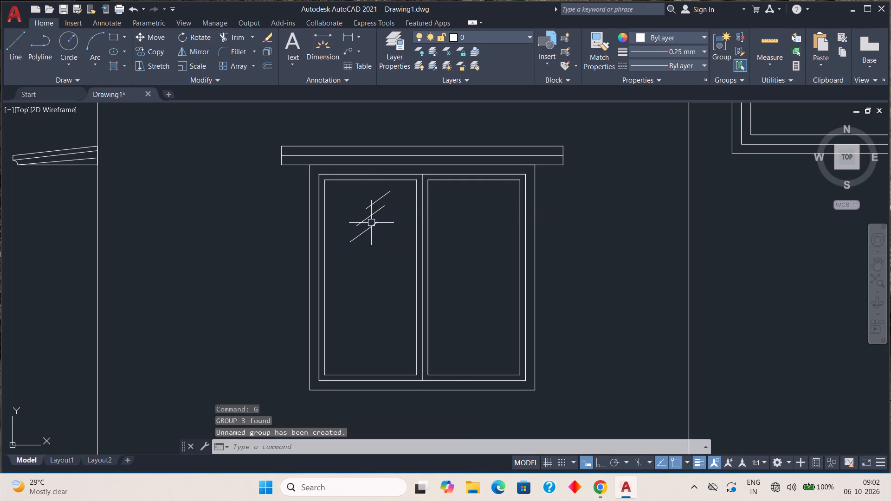
# Copy the glass-line group straight down the left pane to its middle and bottom, the lowest copy about 0.64 below the original.
pyautogui.click(371, 228)
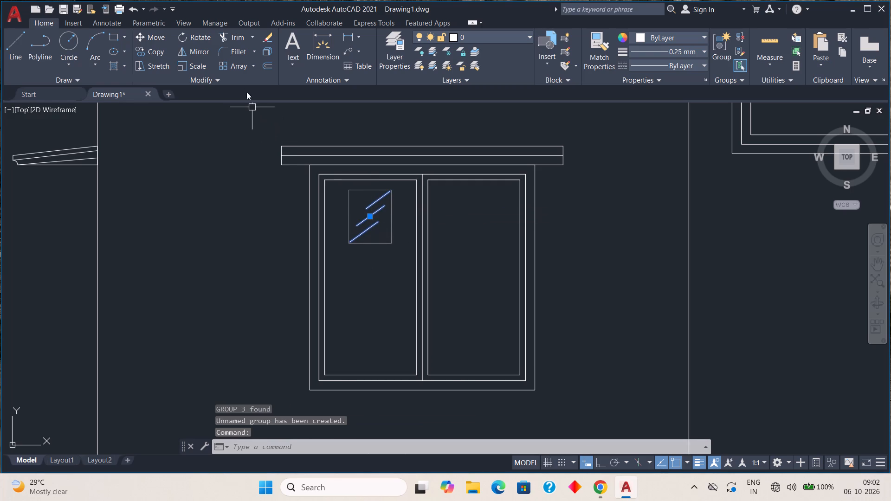
pyautogui.click(156, 46)
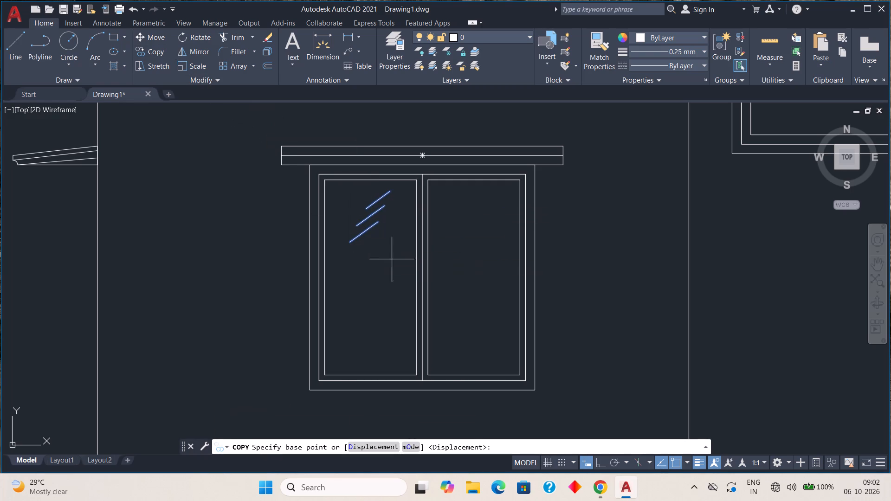
pyautogui.click(370, 226)
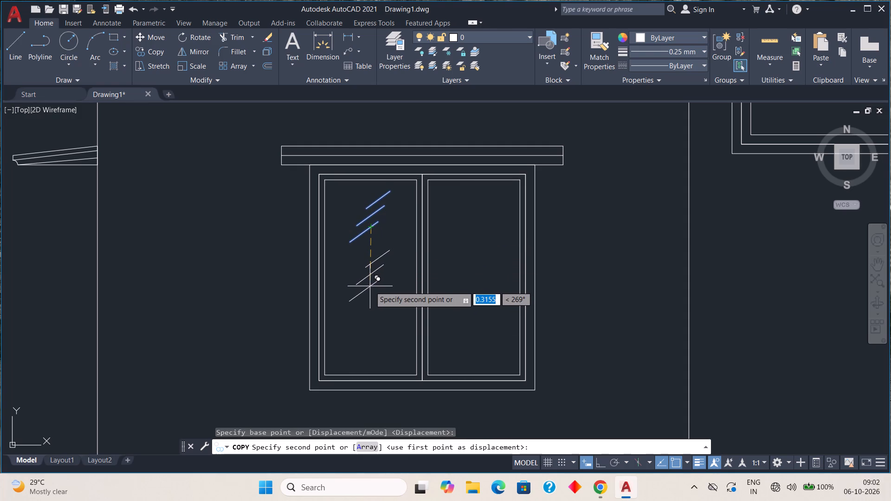
pyautogui.click(371, 282)
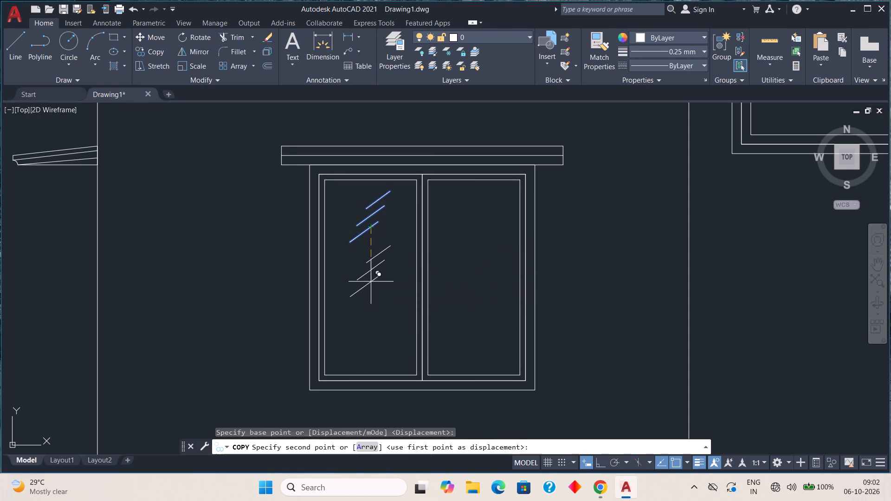
pyautogui.click(371, 347)
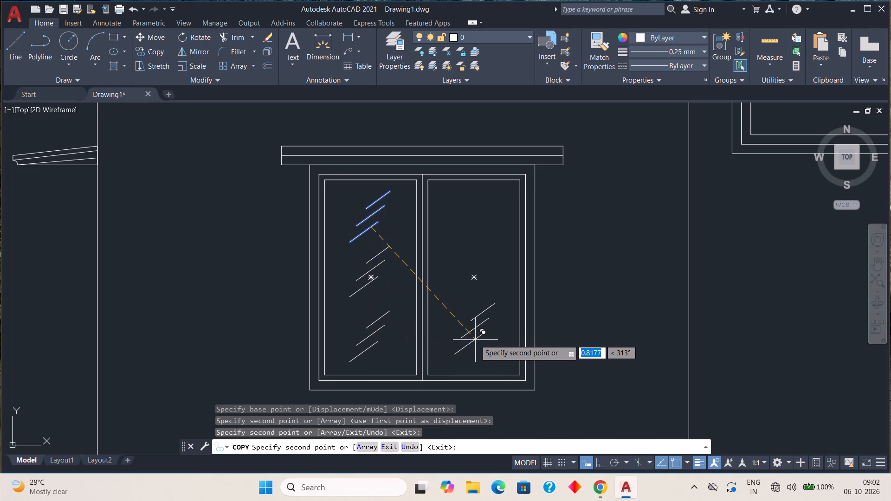
# Place three more copies of the glass-line group in the small window's right pane, level with those in the left pane.
pyautogui.click(474, 342)
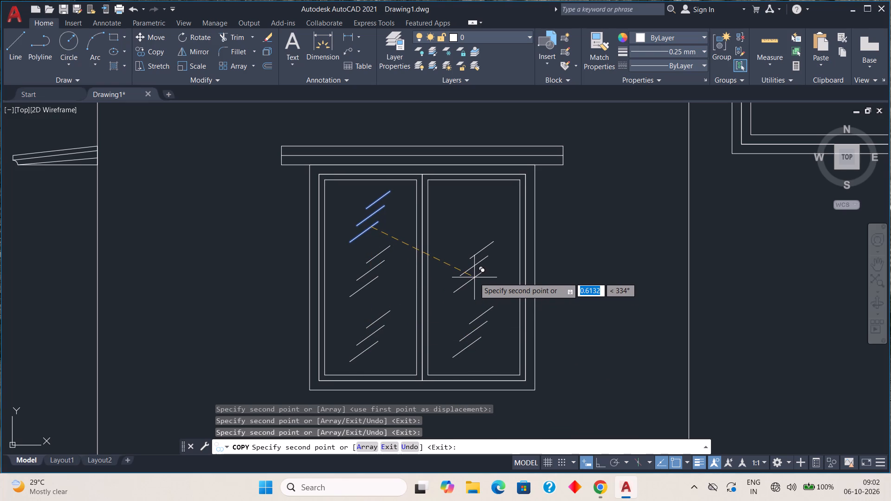
pyautogui.click(474, 277)
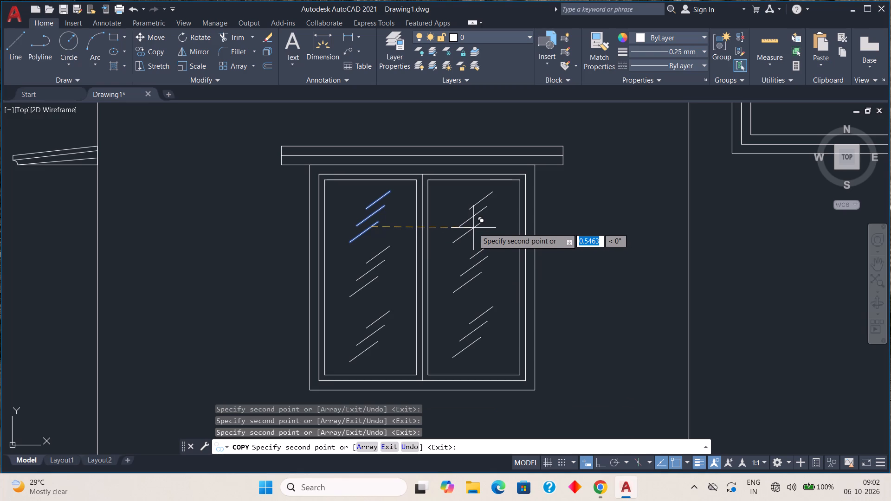
pyautogui.click(473, 225)
pyautogui.scroll(-1, 522, 246)
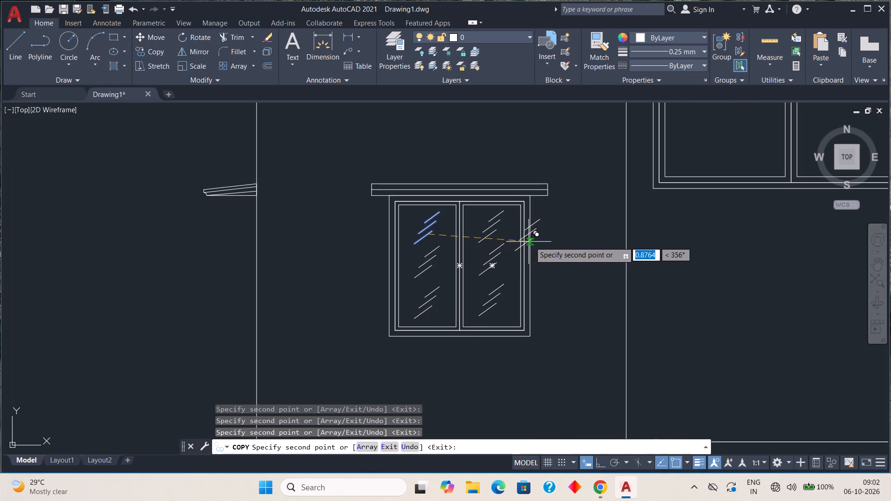
pyautogui.scroll(-1, 547, 246)
pyautogui.moveTo(515, 264); pyautogui.dragTo(269, 355, button='middle')
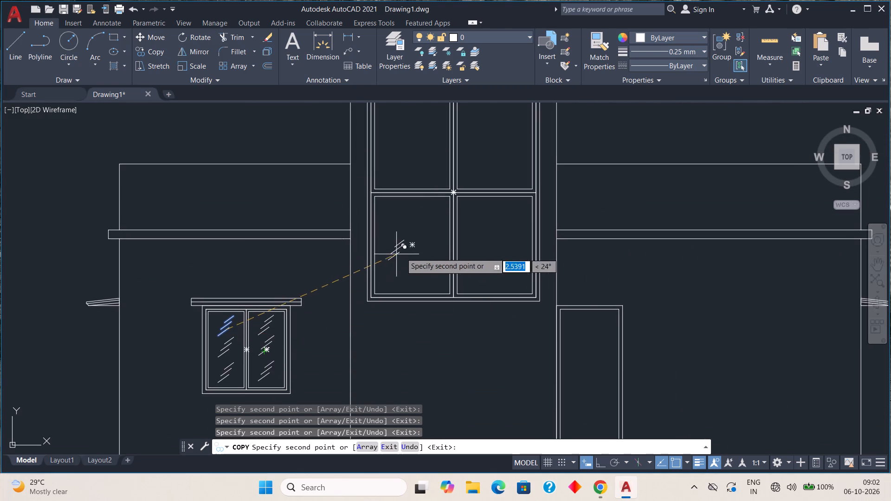
pyautogui.scroll(-1, 411, 266)
pyautogui.moveTo(425, 259); pyautogui.dragTo(410, 300, button='middle')
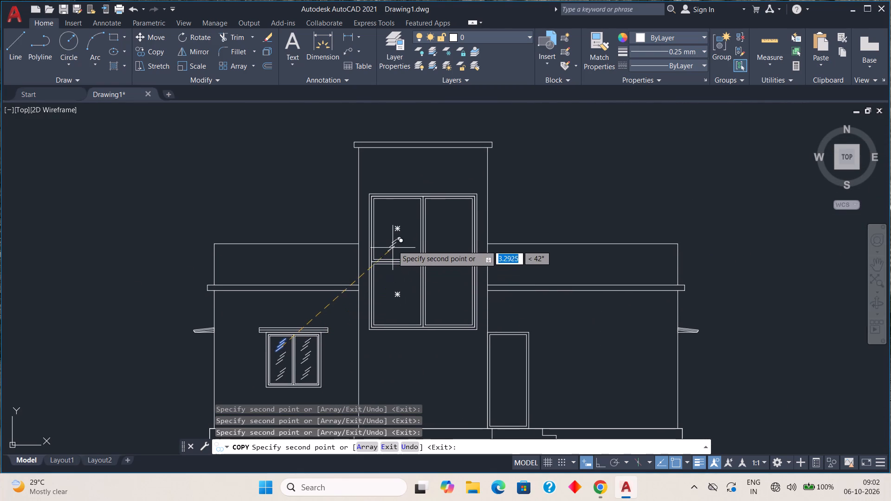
pyautogui.scroll(-1, 433, 265)
pyautogui.moveTo(489, 299); pyautogui.dragTo(487, 295, button='middle')
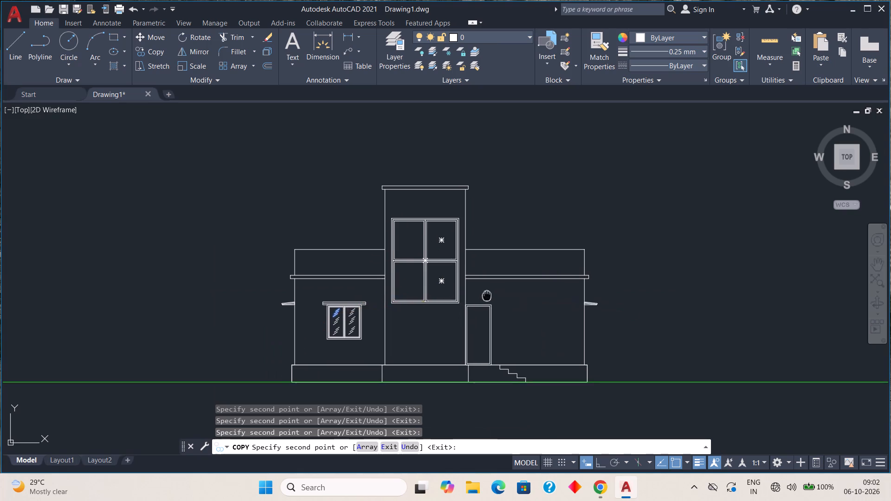
pyautogui.moveTo(487, 295); pyautogui.dragTo(479, 278, button='middle')
pyautogui.press('Escape')
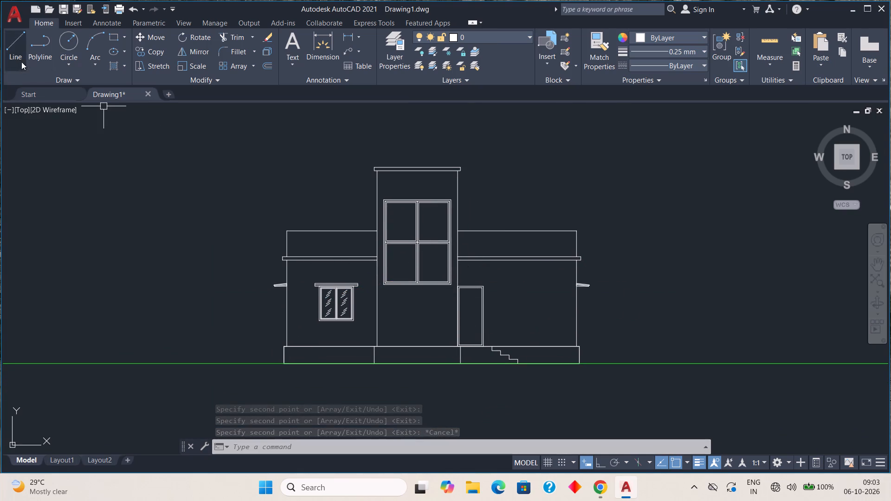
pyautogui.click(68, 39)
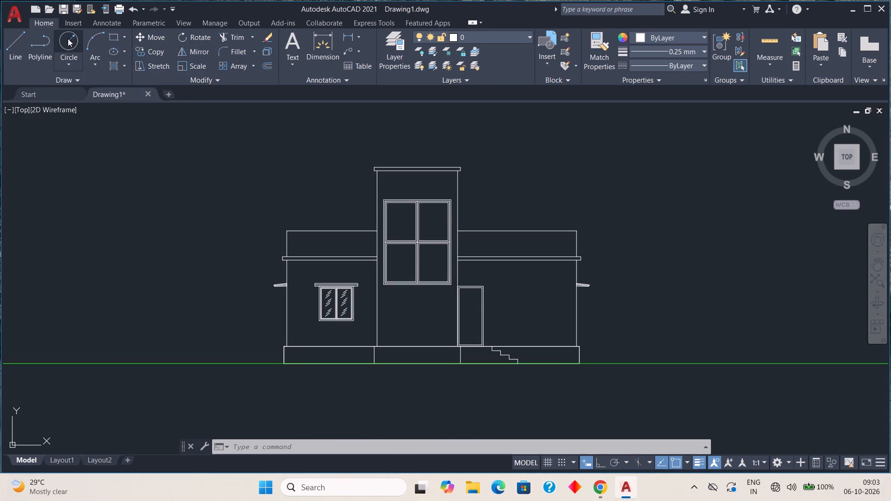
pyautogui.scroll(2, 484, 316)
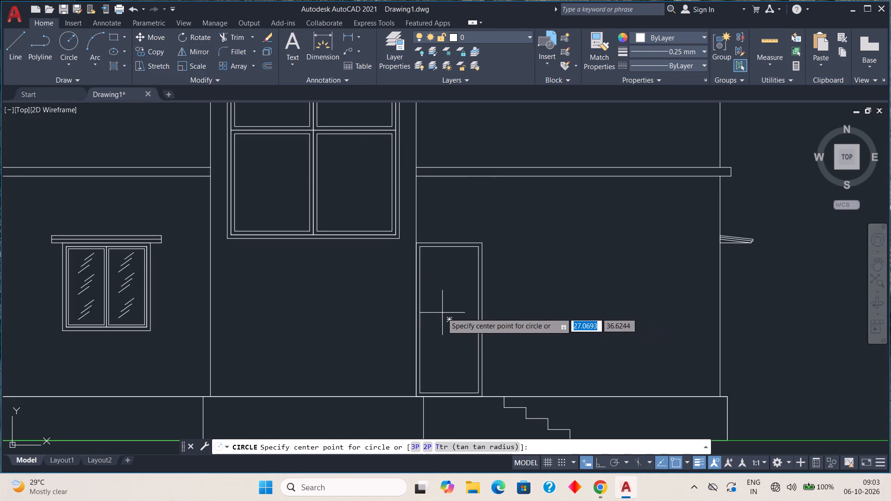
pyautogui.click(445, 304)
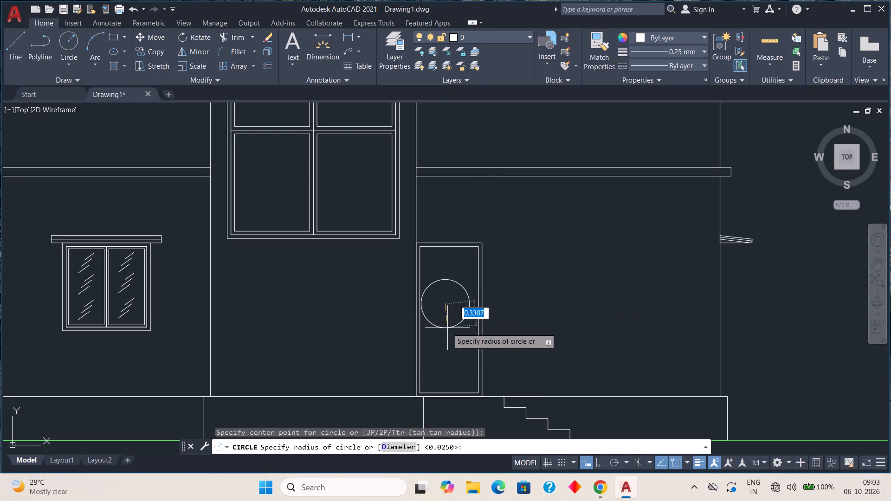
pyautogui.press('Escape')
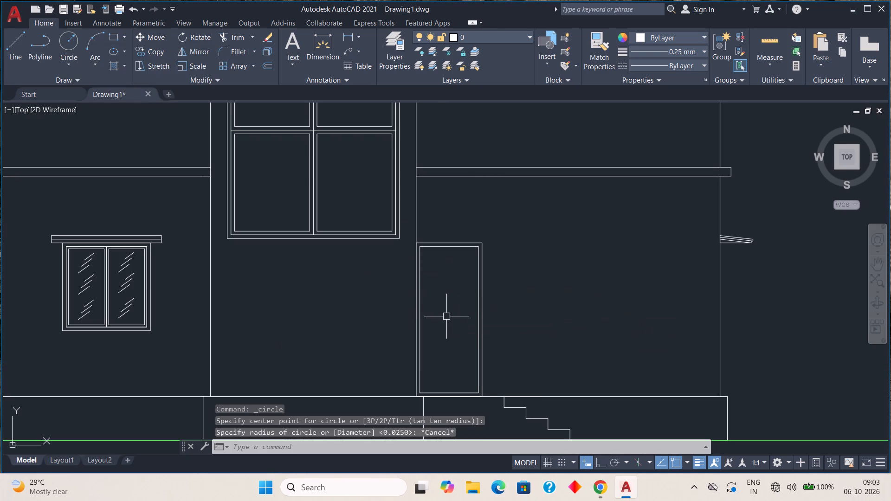
# Draw a rectangle about 0.82 tall across the top of the door's inner frame, forming its upper panel.
pyautogui.moveTo(437, 281); pyautogui.dragTo(454, 247, button='middle')
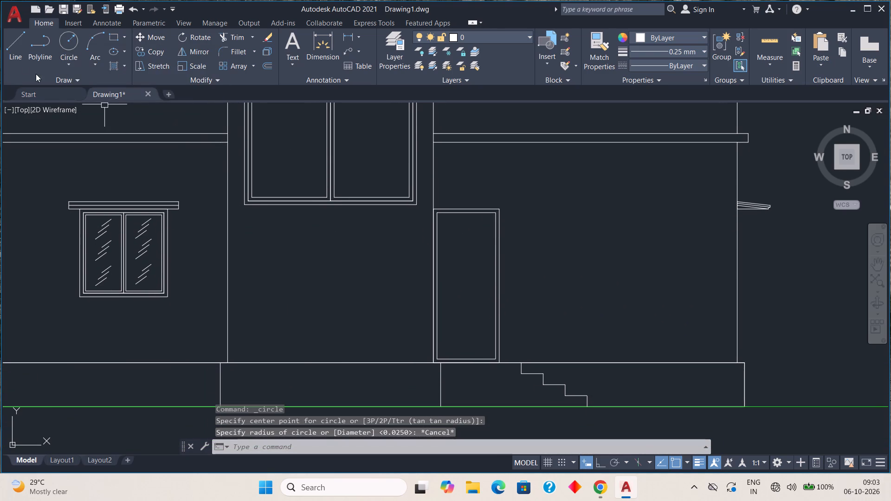
pyautogui.click(117, 37)
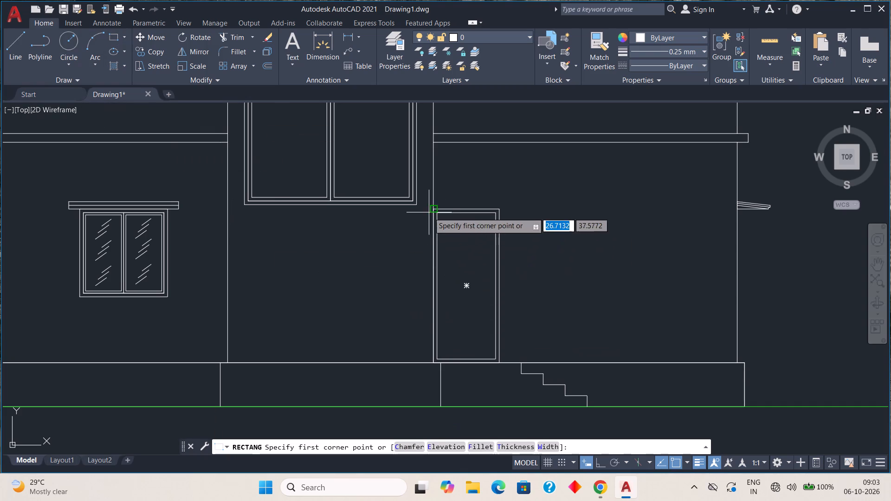
pyautogui.scroll(2, 440, 214)
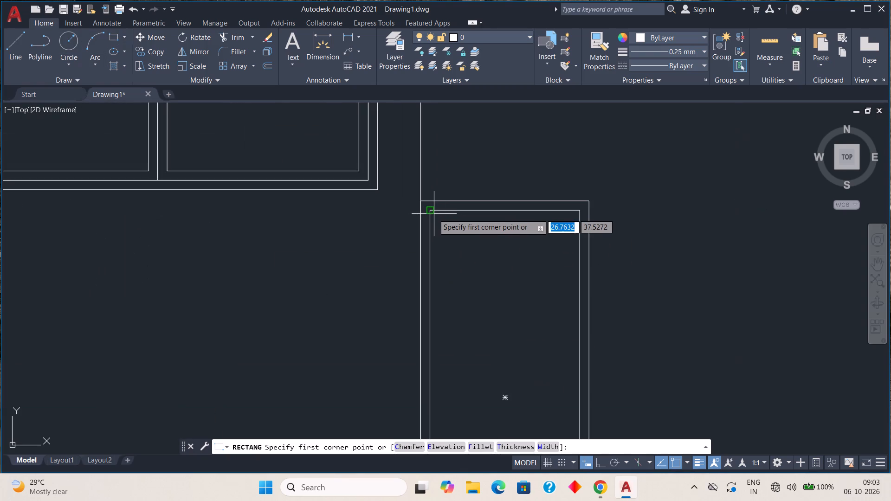
pyautogui.click(433, 214)
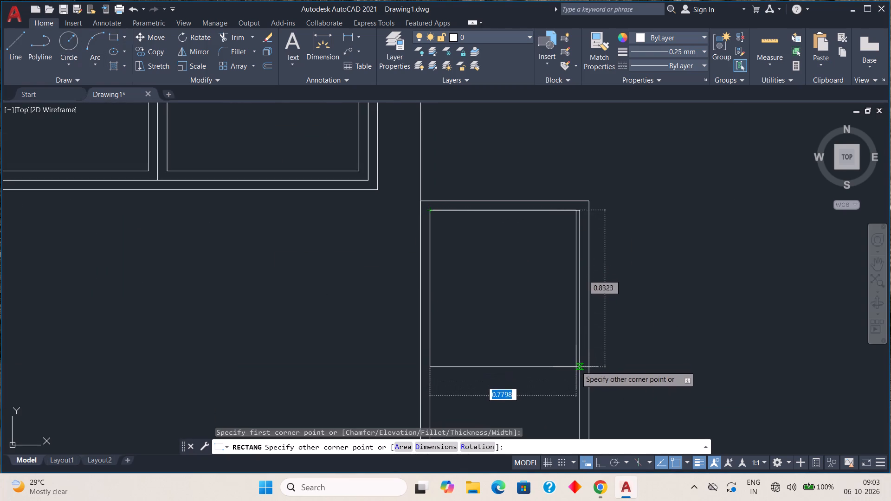
pyautogui.scroll(-2, 577, 370)
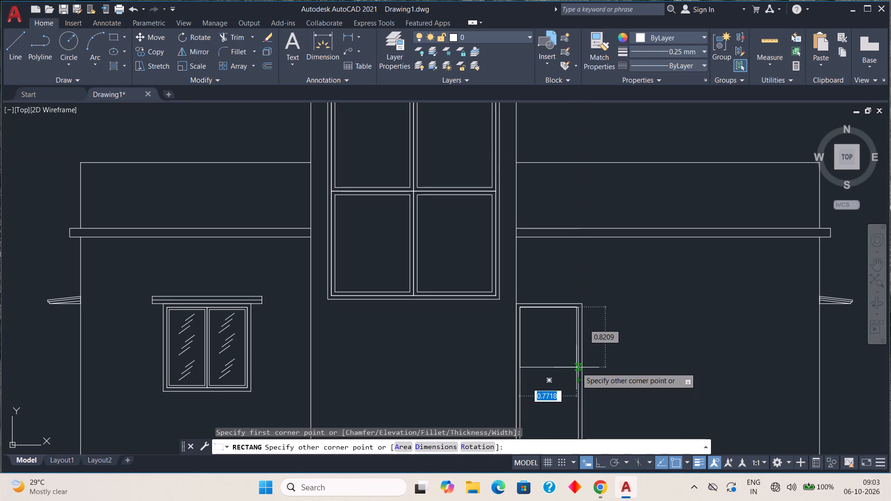
pyautogui.click(577, 367)
pyautogui.press('Escape')
# Draw a circle of about 0.20 radius near the middle of the door's lower panel.
pyautogui.scroll(-1, 622, 357)
pyautogui.moveTo(618, 343); pyautogui.dragTo(609, 247, button='middle')
pyautogui.scroll(2, 574, 283)
pyautogui.scroll(-1, 570, 295)
pyautogui.moveTo(570, 297); pyautogui.dragTo(560, 263, button='middle')
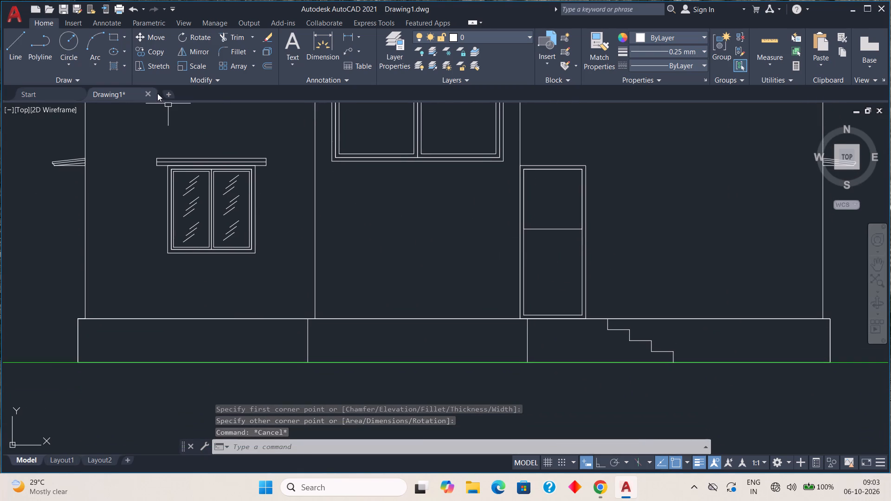
pyautogui.click(74, 44)
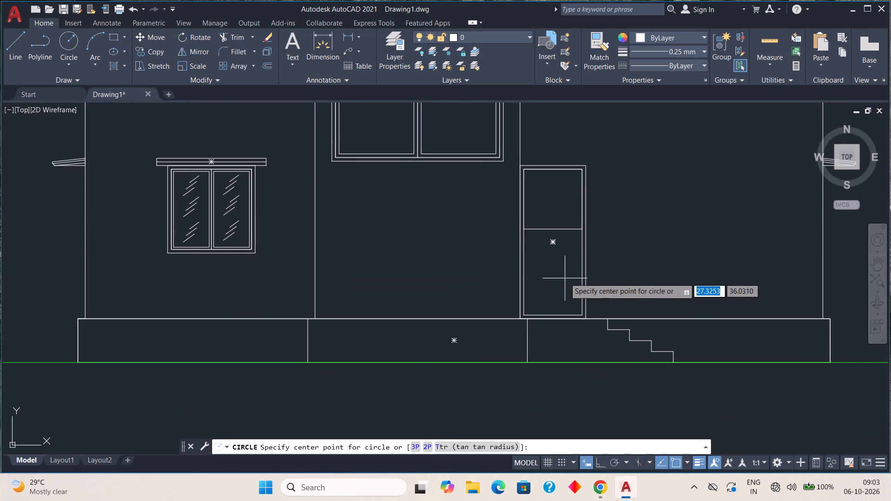
pyautogui.click(554, 271)
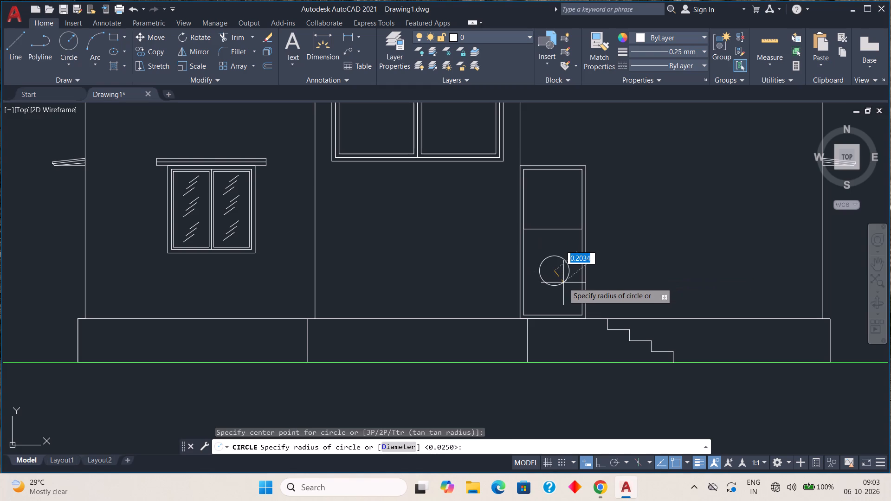
pyautogui.click(563, 282)
pyautogui.press('Escape')
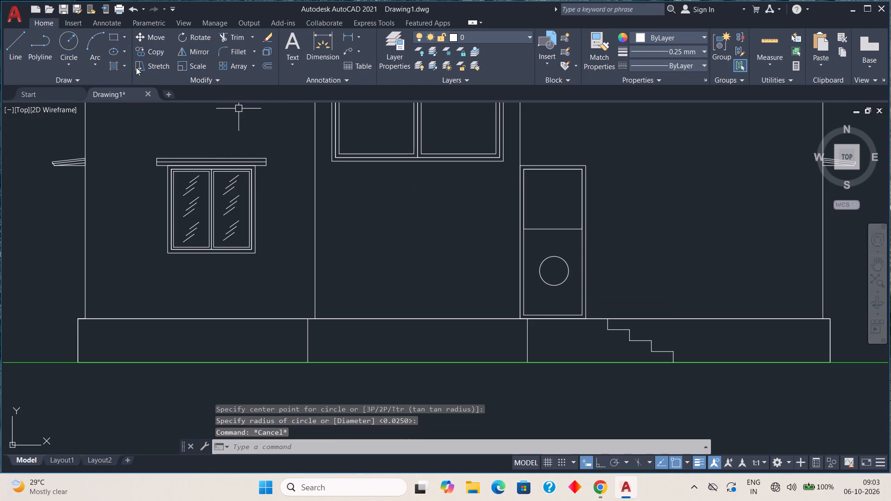
# Draw two diagonal lines in the lower door panel, from the circle's top to the upper-left corner and its bottom to the lower-right corner.
pyautogui.click(23, 50)
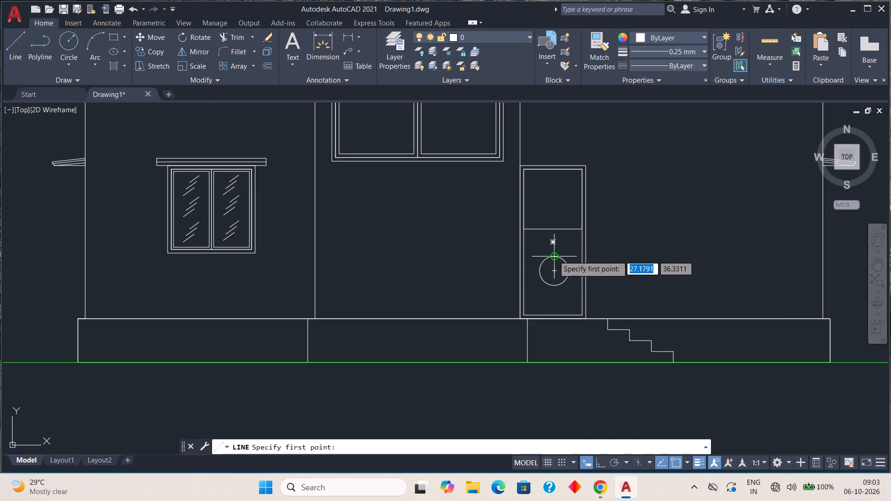
pyautogui.click(553, 256)
pyautogui.click(521, 229)
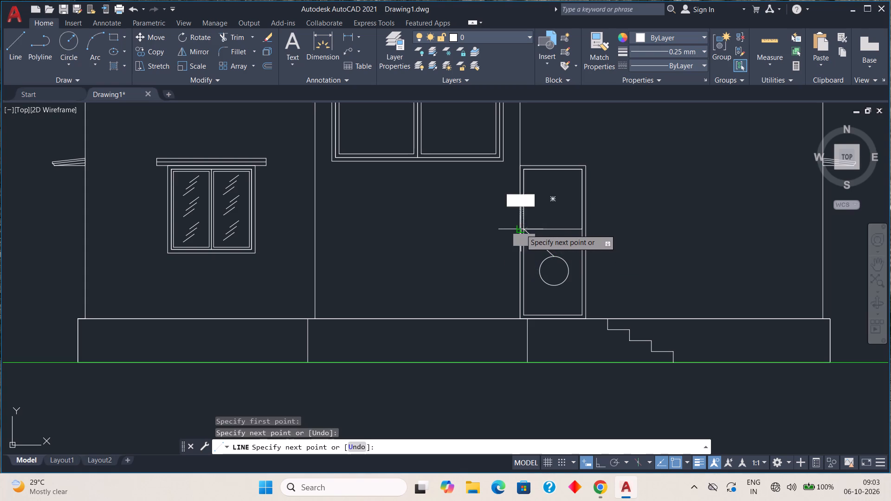
pyautogui.press('Escape')
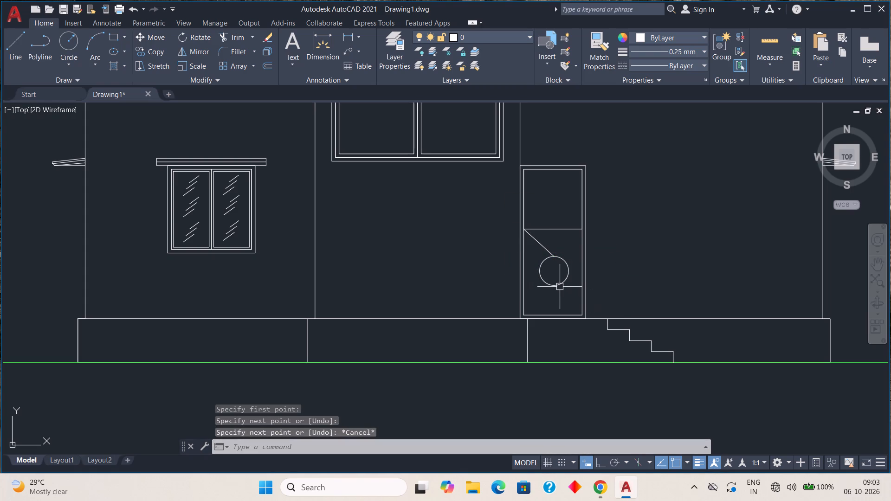
pyautogui.press('space')
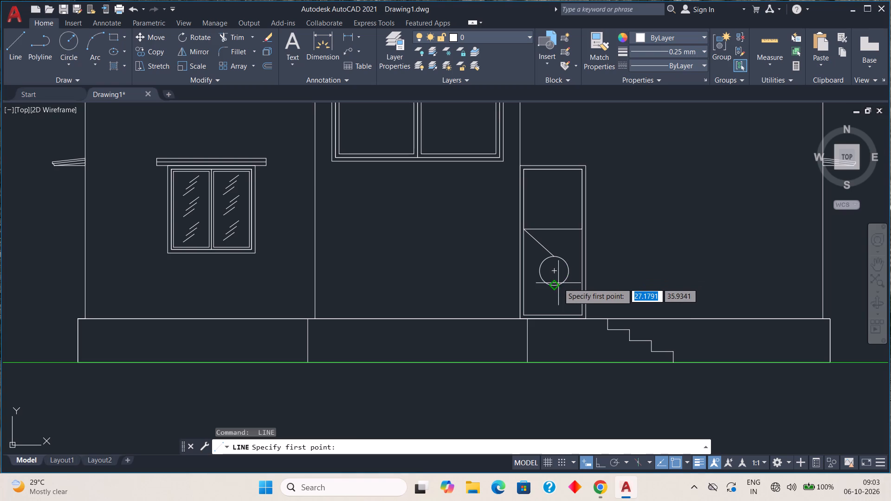
pyautogui.click(553, 286)
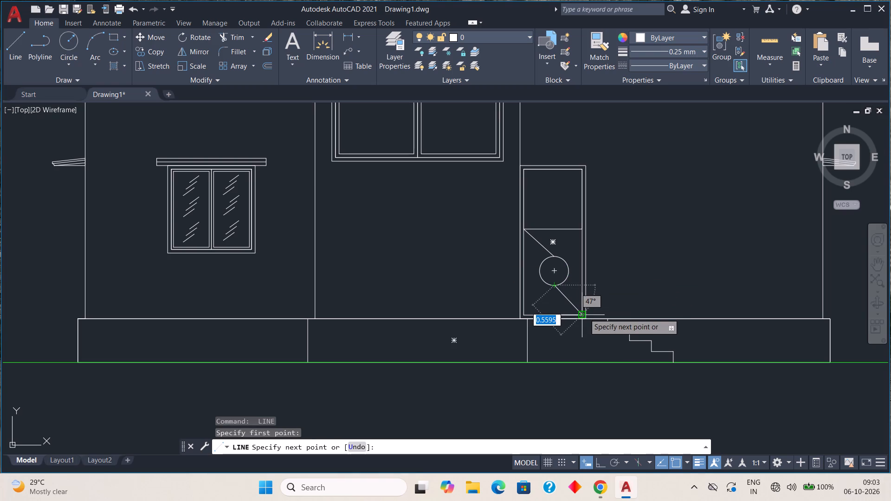
pyautogui.scroll(4, 584, 314)
pyautogui.click(570, 322)
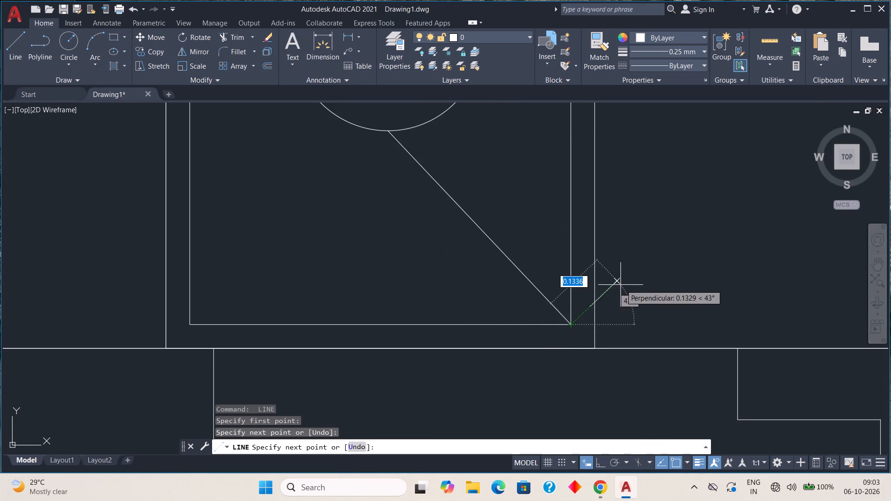
pyautogui.press('Escape')
pyautogui.scroll(-4, 647, 250)
pyautogui.moveTo(638, 213); pyautogui.dragTo(622, 291, button='middle')
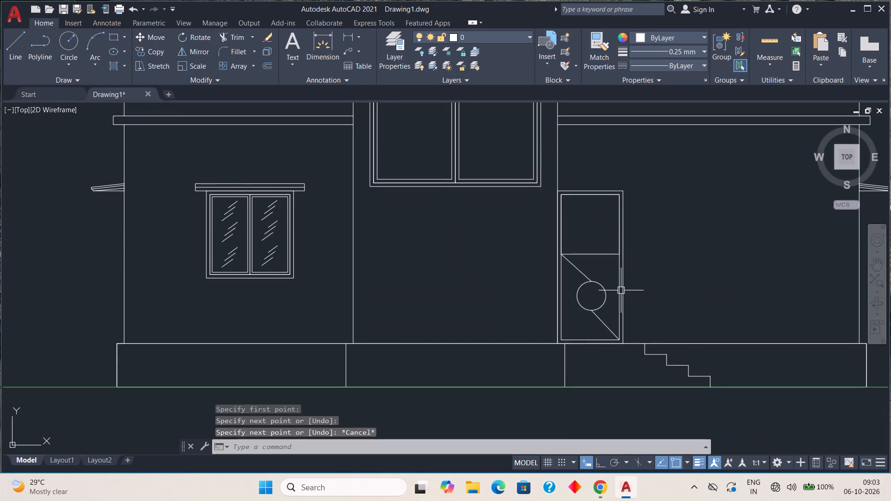
# Review the door's panel linework within the front elevation as a whole.
pyautogui.moveTo(608, 243); pyautogui.dragTo(606, 259, button='middle')
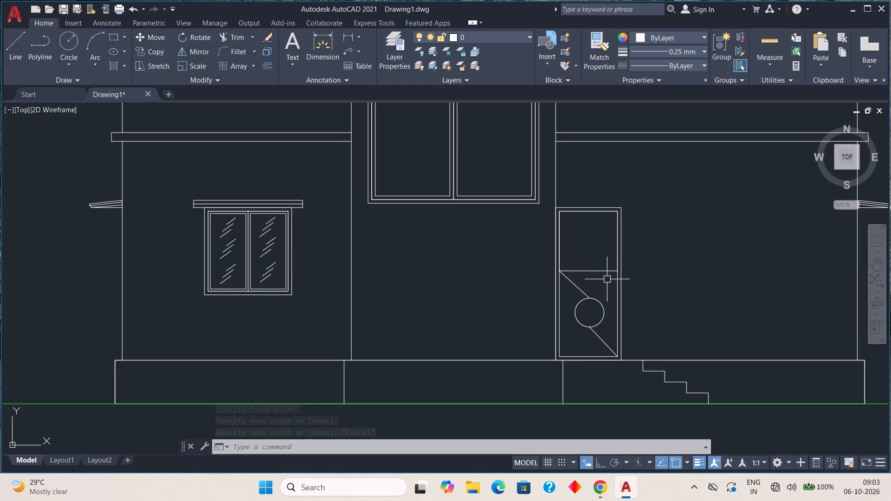
pyautogui.moveTo(607, 279); pyautogui.dragTo(604, 291, button='middle')
pyautogui.scroll(-1, 604, 291)
pyautogui.scroll(2, 602, 292)
pyautogui.scroll(-2, 602, 292)
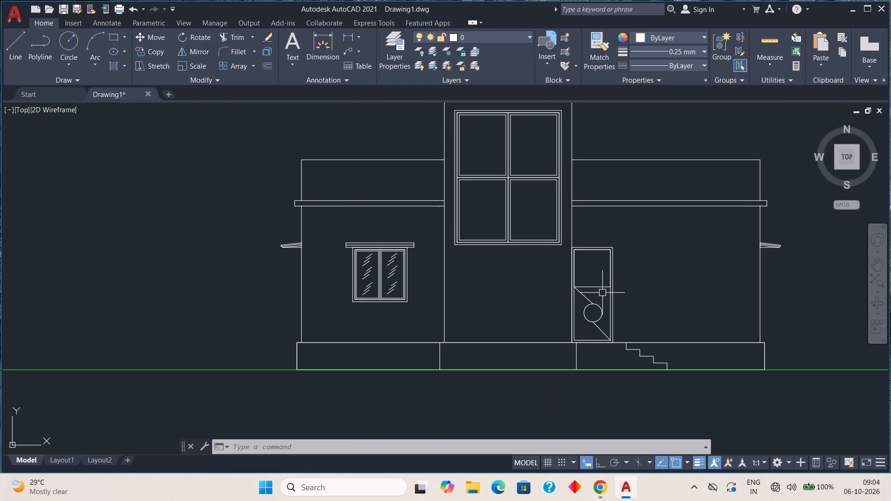
pyautogui.moveTo(655, 295); pyautogui.dragTo(655, 264, button='middle')
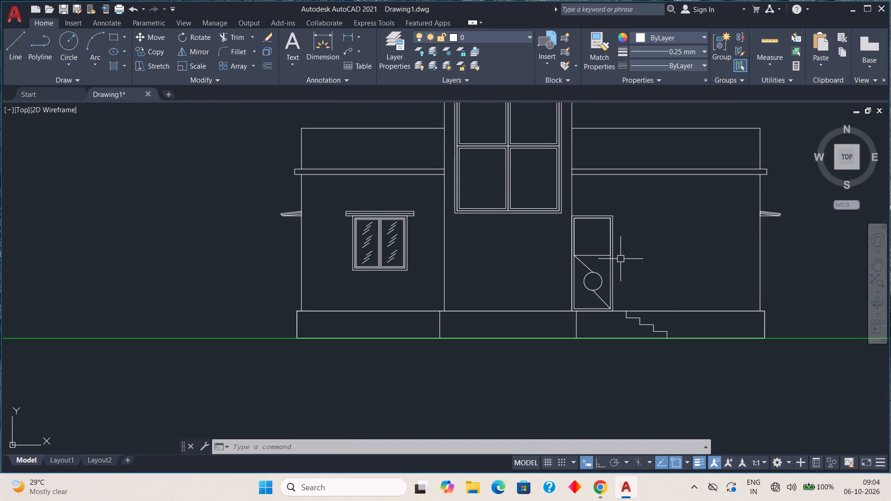
pyautogui.moveTo(633, 238); pyautogui.dragTo(621, 263, button='middle')
pyautogui.scroll(1, 620, 262)
pyautogui.scroll(-2, 620, 261)
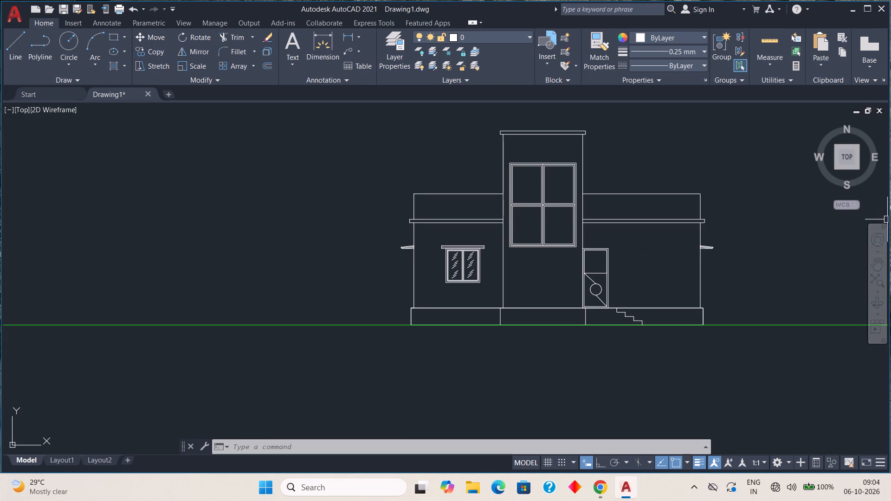
# Erase the middle sloping line from both side chajjas.
pyautogui.scroll(4, 417, 246)
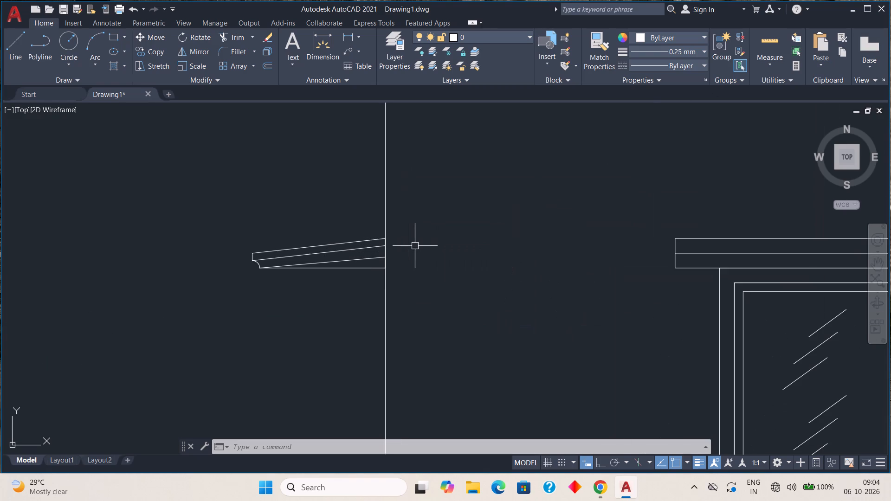
pyautogui.scroll(1, 415, 246)
pyautogui.click(337, 252)
pyautogui.scroll(-5, 529, 243)
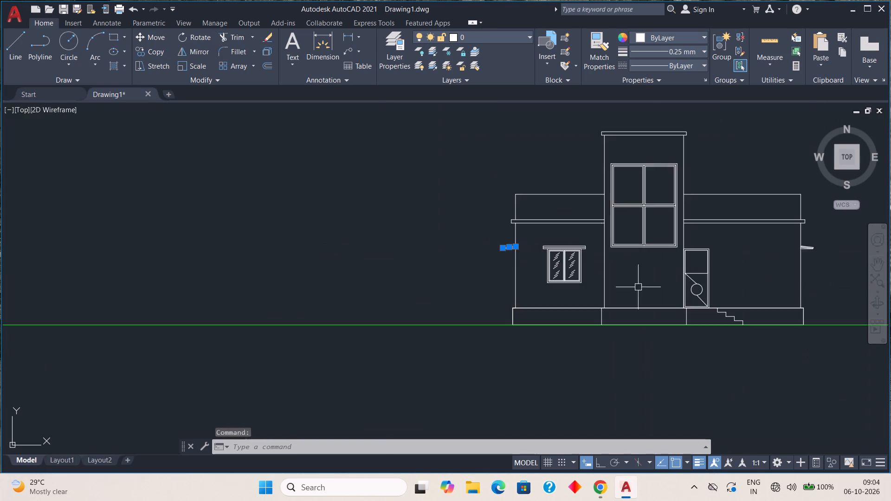
pyautogui.moveTo(672, 291); pyautogui.dragTo(231, 305, button='middle')
pyautogui.scroll(6, 368, 260)
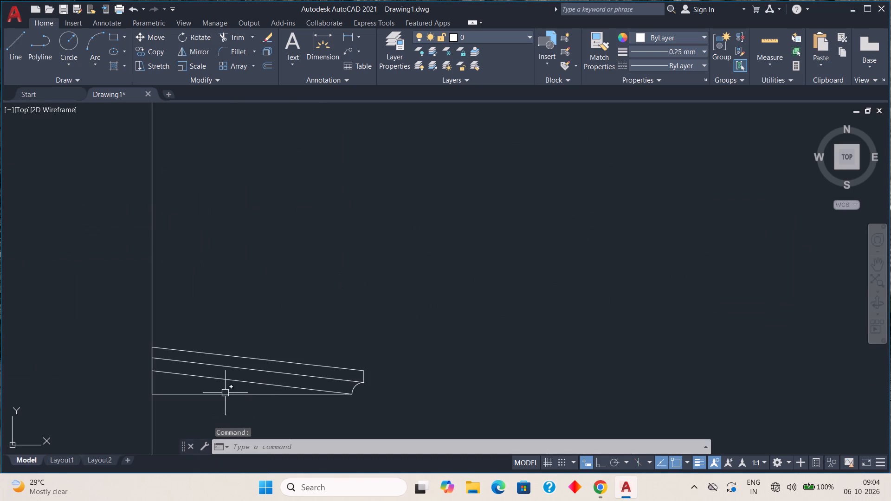
pyautogui.click(236, 367)
pyautogui.press('Delete')
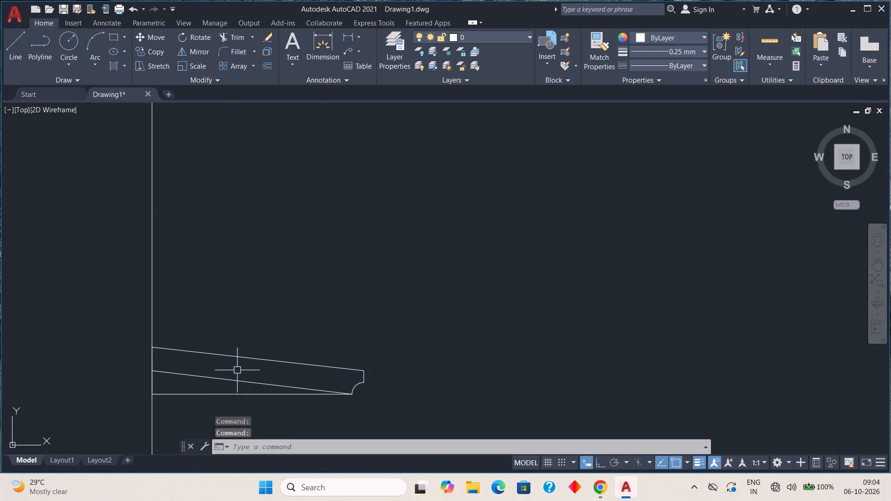
pyautogui.scroll(-2, 231, 384)
pyautogui.scroll(-3, 288, 351)
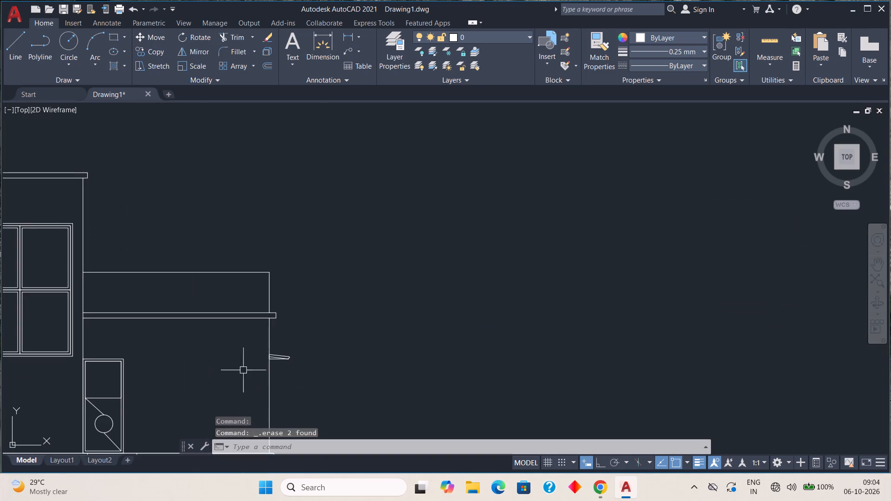
pyautogui.moveTo(136, 412); pyautogui.dragTo(620, 256, button='middle')
pyautogui.moveTo(523, 250); pyautogui.dragTo(425, 308, button='middle')
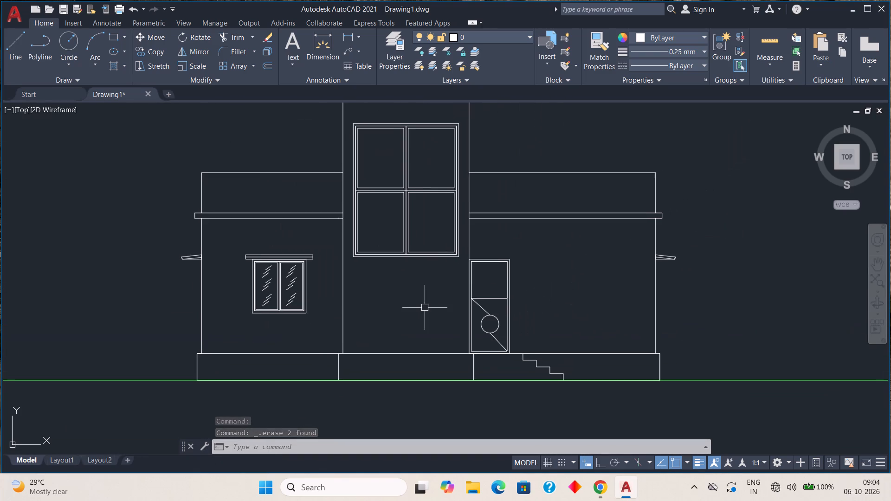
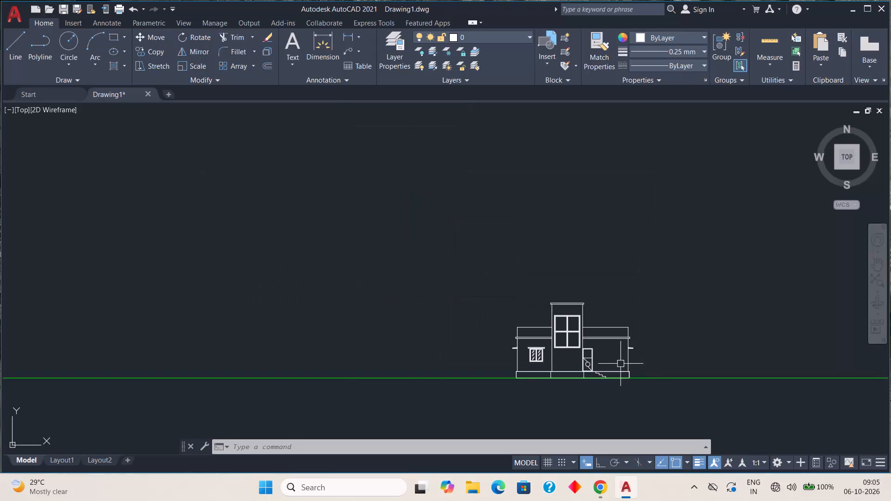
# Set the current object colour to green.
pyautogui.click(702, 36)
pyautogui.click(658, 159)
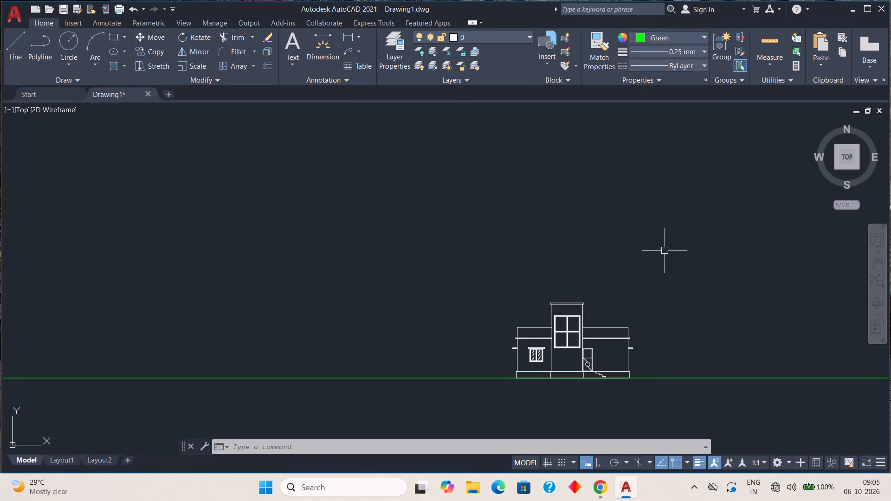
pyautogui.click(700, 34)
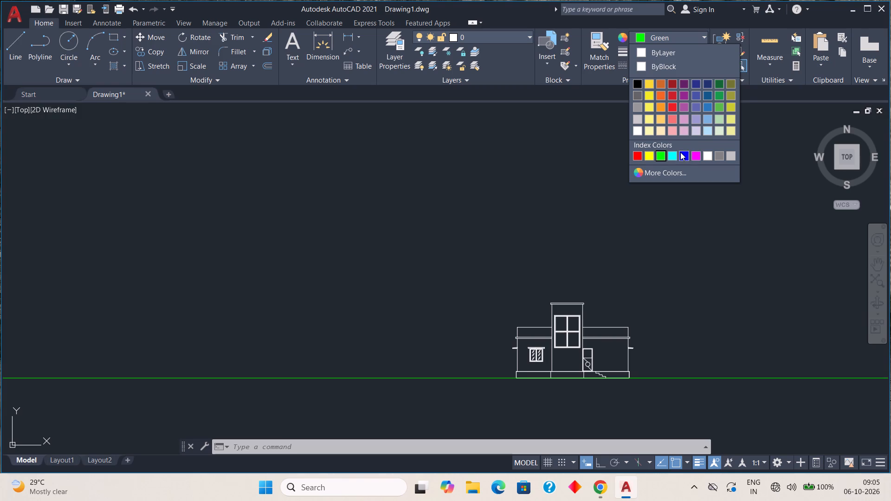
pyautogui.click(675, 242)
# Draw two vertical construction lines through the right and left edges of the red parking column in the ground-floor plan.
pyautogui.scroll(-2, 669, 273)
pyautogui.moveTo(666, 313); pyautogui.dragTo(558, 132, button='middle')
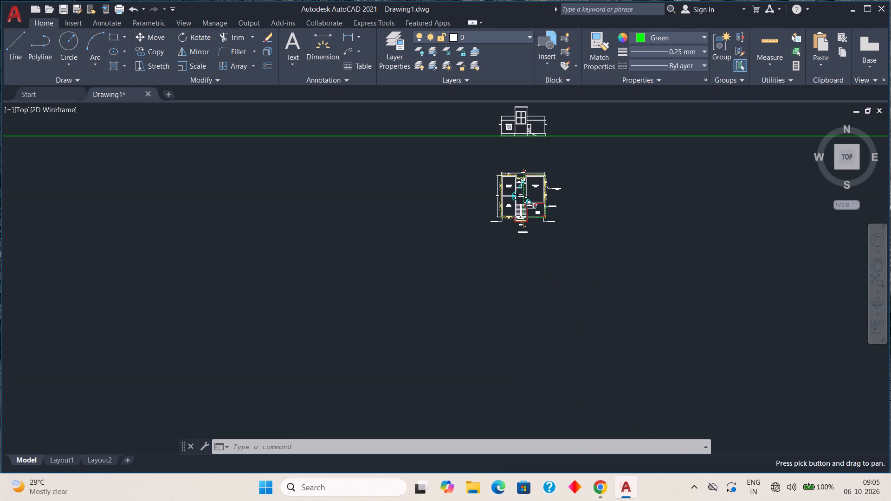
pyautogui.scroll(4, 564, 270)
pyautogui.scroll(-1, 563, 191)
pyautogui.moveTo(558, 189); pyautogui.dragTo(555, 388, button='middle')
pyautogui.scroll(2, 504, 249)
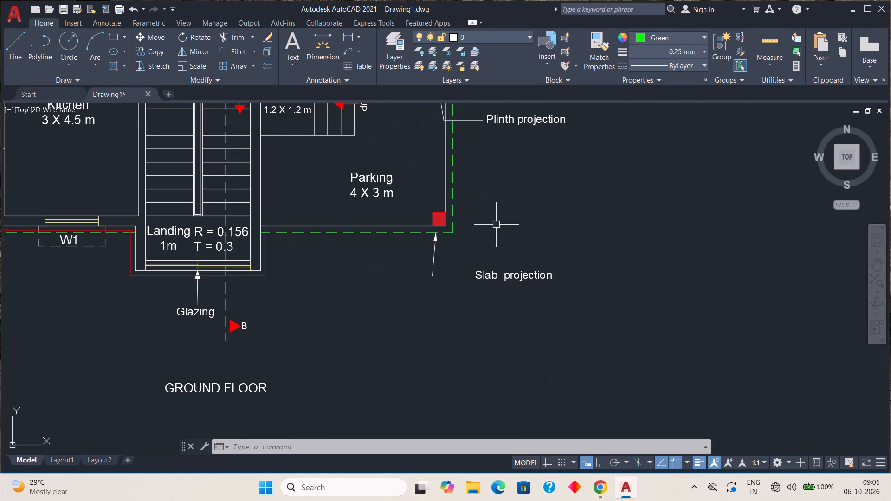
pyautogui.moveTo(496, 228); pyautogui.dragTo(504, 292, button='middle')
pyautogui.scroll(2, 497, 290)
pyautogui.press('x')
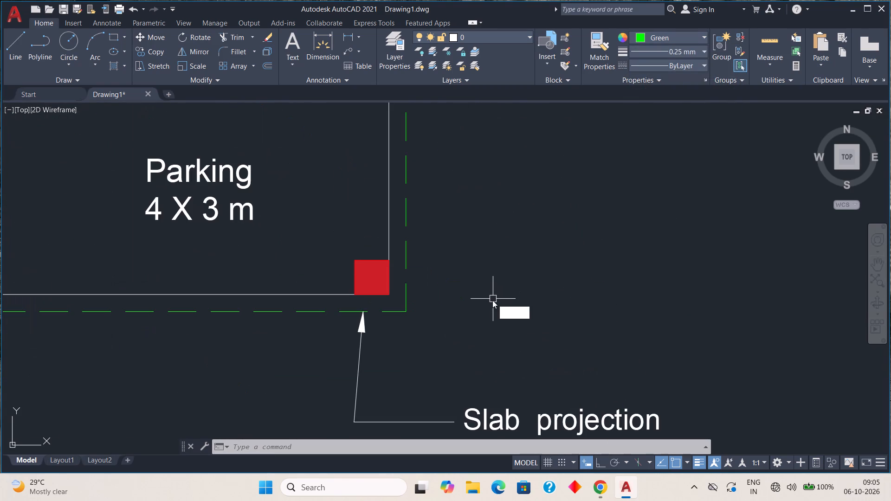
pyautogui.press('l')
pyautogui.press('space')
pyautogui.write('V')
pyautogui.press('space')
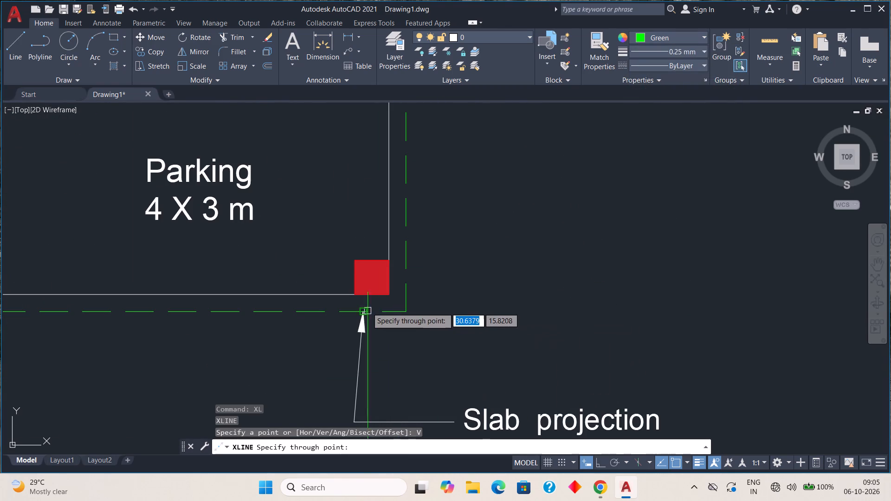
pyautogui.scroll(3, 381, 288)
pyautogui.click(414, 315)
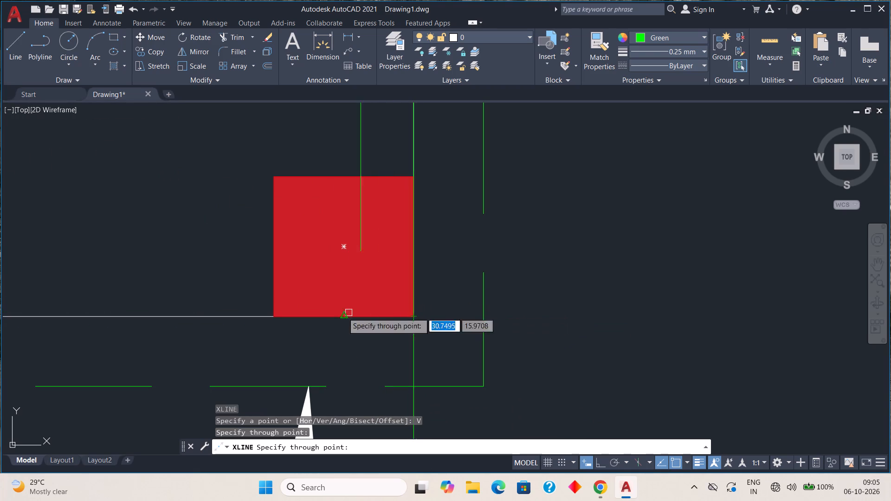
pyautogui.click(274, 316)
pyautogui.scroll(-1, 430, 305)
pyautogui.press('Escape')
# Examine where the column's vertical projection lines fall on the right end of the front elevation, from chajja to plinth.
pyautogui.scroll(-1, 448, 290)
pyautogui.moveTo(497, 172); pyautogui.dragTo(414, 500, button='middle')
pyautogui.scroll(-2, 426, 379)
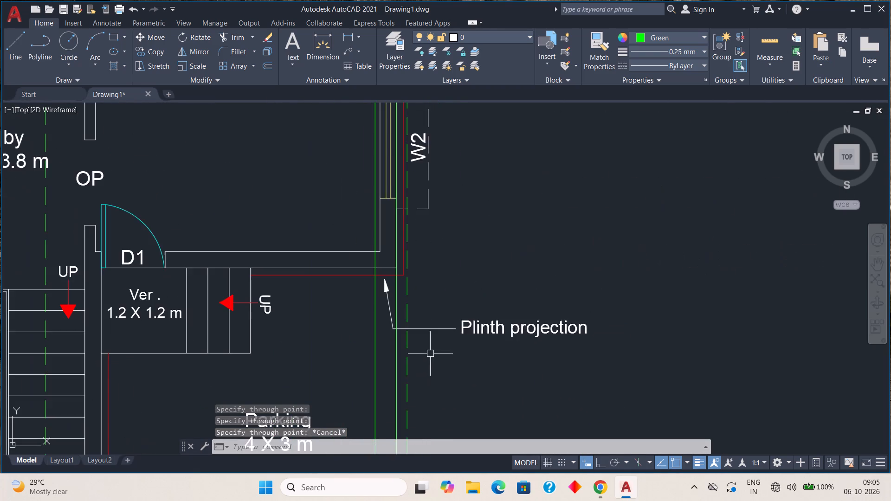
pyautogui.moveTo(470, 256); pyautogui.dragTo(451, 494, button='middle')
pyautogui.moveTo(433, 237); pyautogui.dragTo(467, 500, button='middle')
pyautogui.moveTo(481, 251); pyautogui.dragTo(492, 465, button='middle')
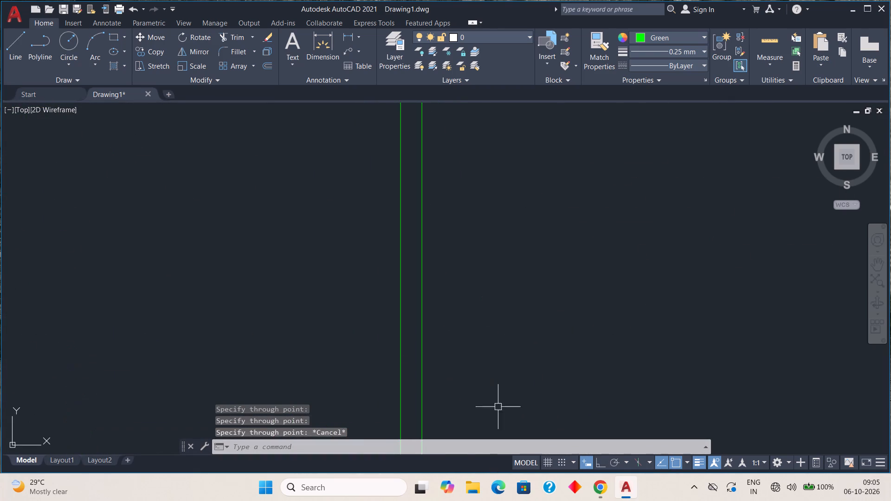
pyautogui.scroll(-3, 500, 283)
pyautogui.moveTo(506, 237); pyautogui.dragTo(495, 363, button='middle')
pyautogui.scroll(3, 477, 287)
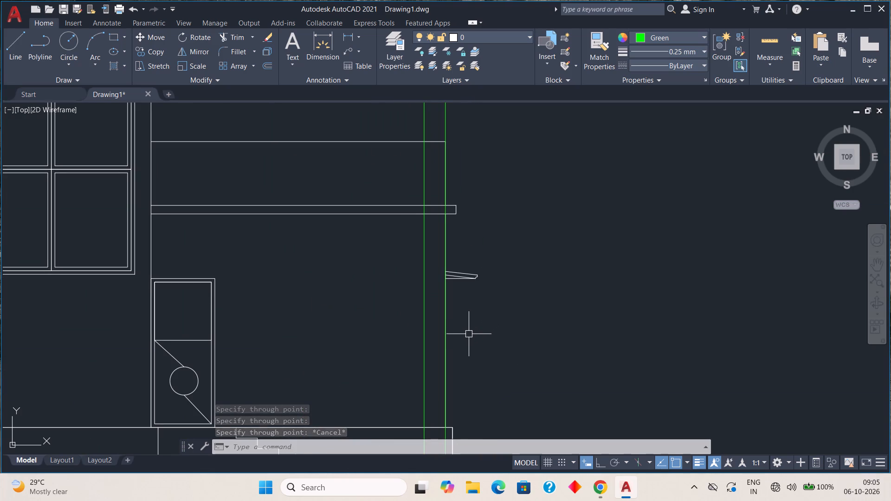
pyautogui.moveTo(467, 353); pyautogui.dragTo(465, 362, button='middle')
pyautogui.scroll(2, 465, 345)
pyautogui.scroll(-1, 468, 338)
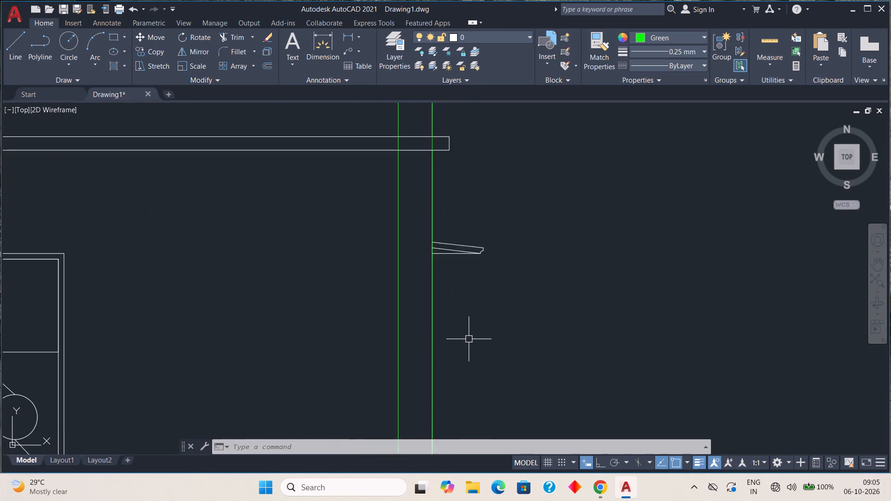
pyautogui.scroll(-2, 469, 340)
pyautogui.moveTo(474, 371); pyautogui.dragTo(494, 295, button='middle')
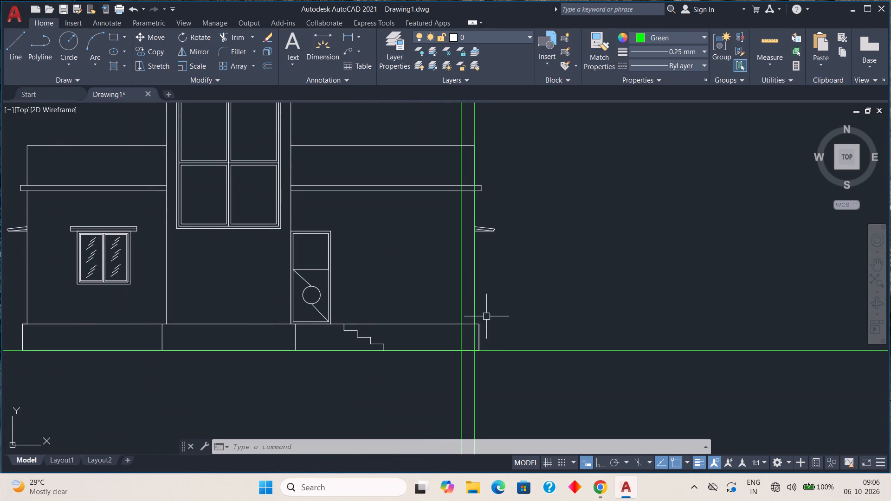
pyautogui.scroll(3, 474, 288)
pyautogui.scroll(-2, 474, 289)
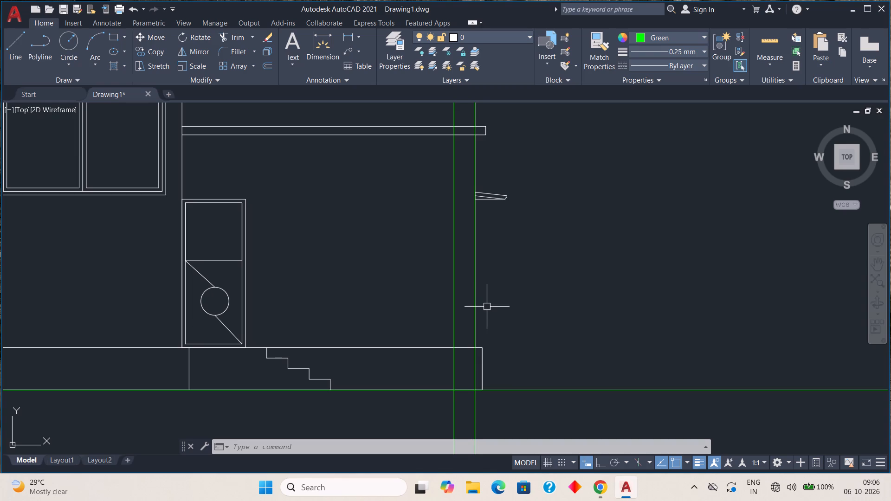
pyautogui.scroll(-2, 487, 308)
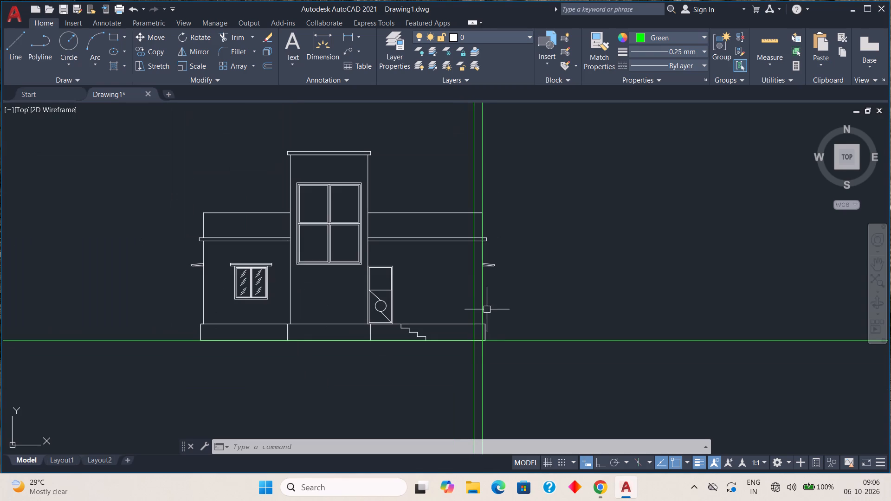
pyautogui.scroll(-1, 478, 363)
pyautogui.scroll(4, 479, 336)
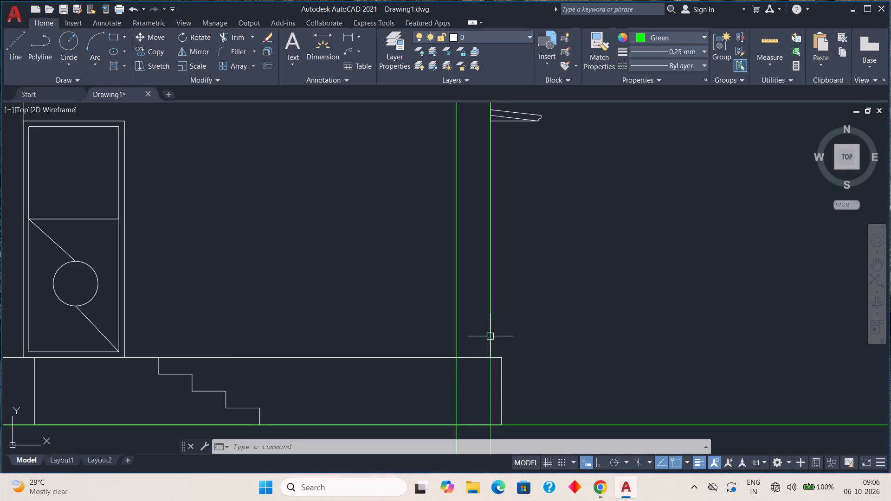
pyautogui.scroll(-4, 489, 337)
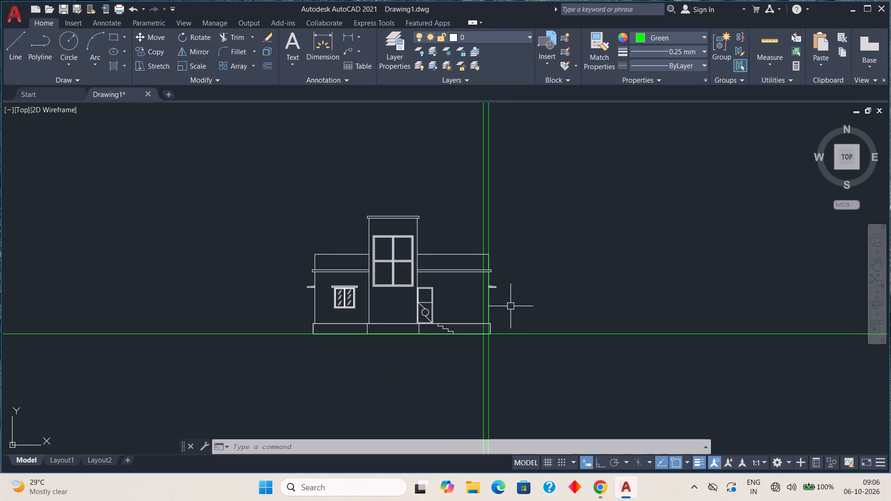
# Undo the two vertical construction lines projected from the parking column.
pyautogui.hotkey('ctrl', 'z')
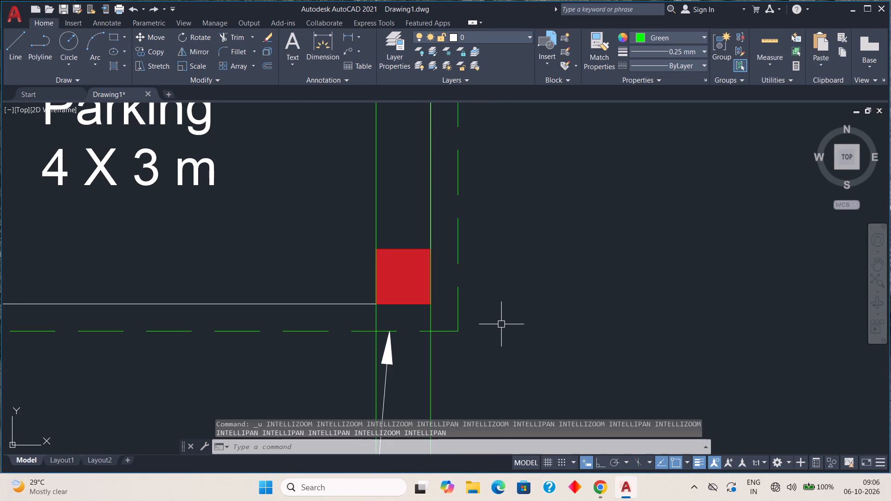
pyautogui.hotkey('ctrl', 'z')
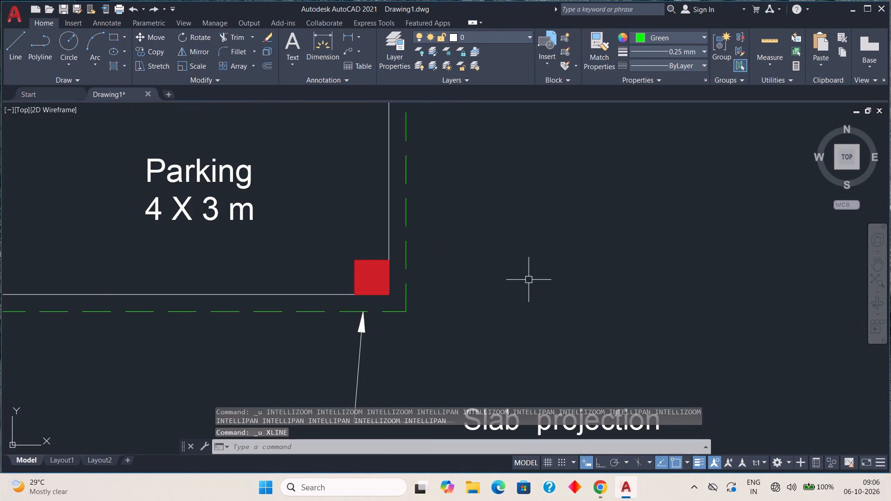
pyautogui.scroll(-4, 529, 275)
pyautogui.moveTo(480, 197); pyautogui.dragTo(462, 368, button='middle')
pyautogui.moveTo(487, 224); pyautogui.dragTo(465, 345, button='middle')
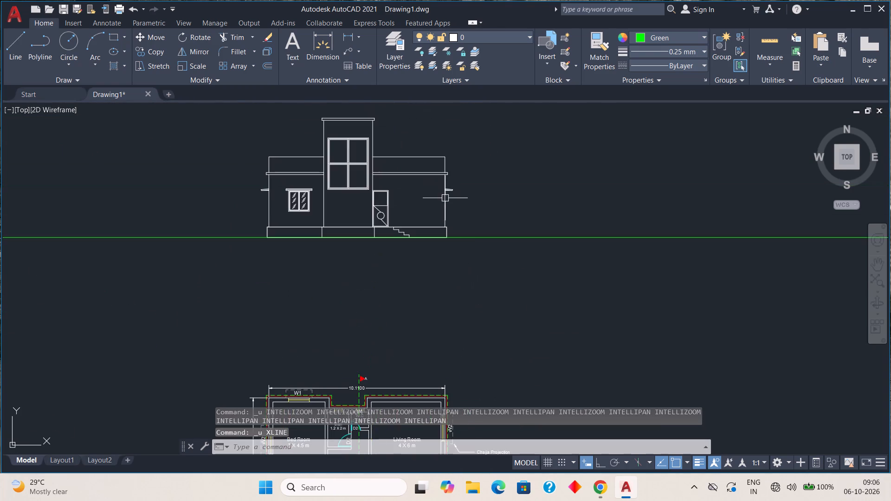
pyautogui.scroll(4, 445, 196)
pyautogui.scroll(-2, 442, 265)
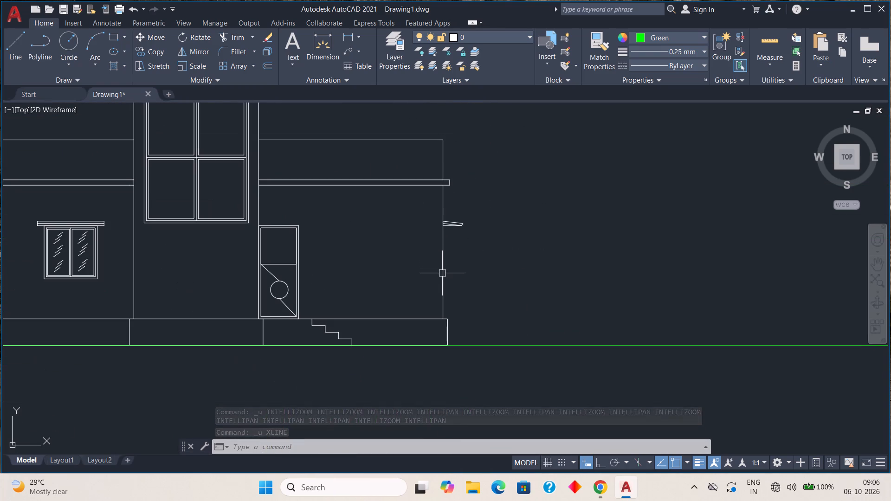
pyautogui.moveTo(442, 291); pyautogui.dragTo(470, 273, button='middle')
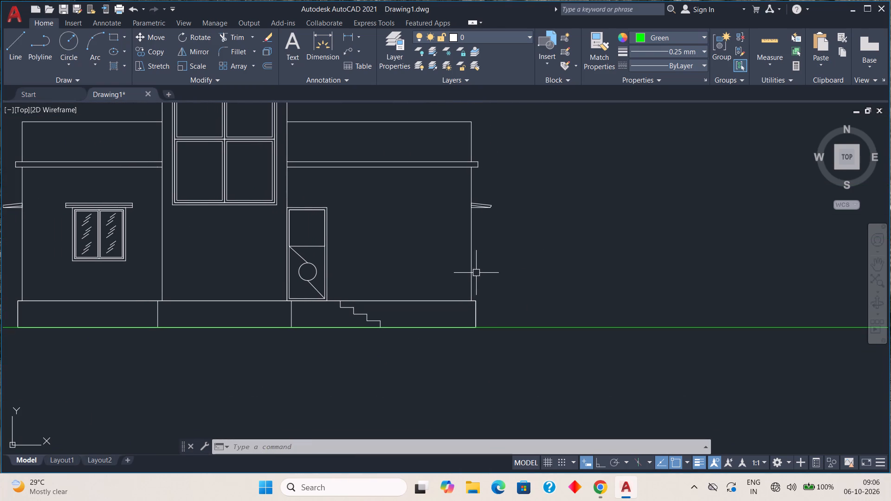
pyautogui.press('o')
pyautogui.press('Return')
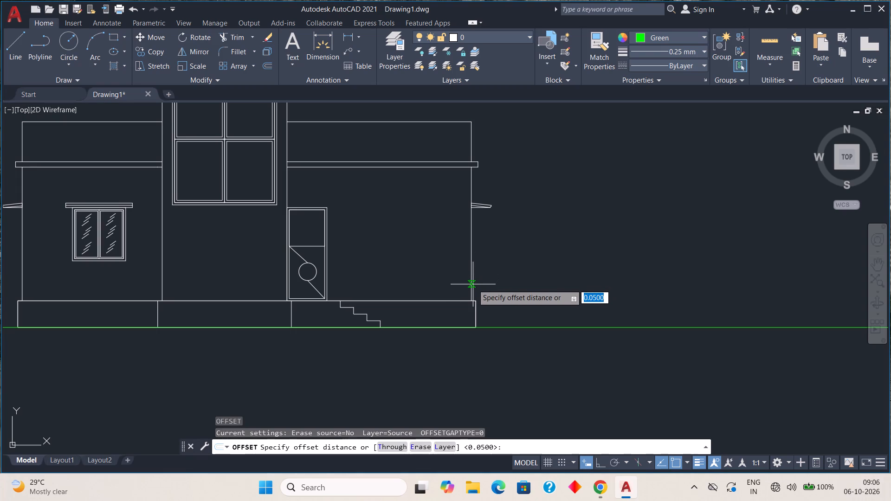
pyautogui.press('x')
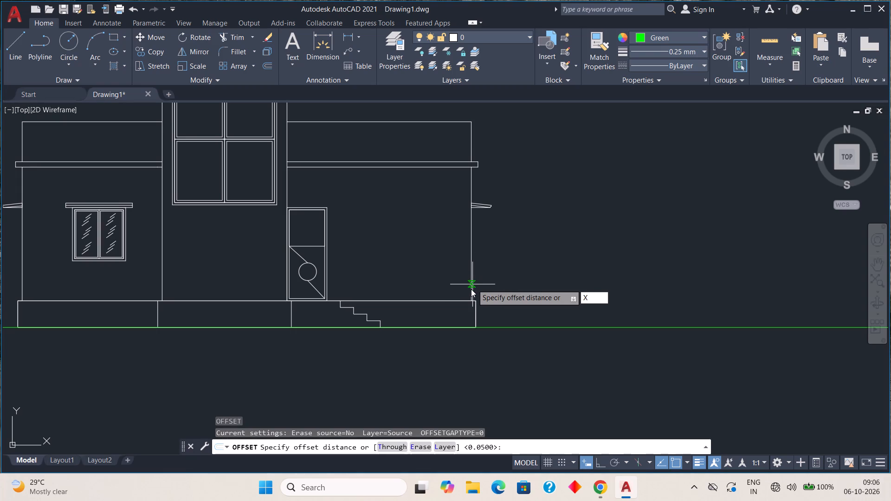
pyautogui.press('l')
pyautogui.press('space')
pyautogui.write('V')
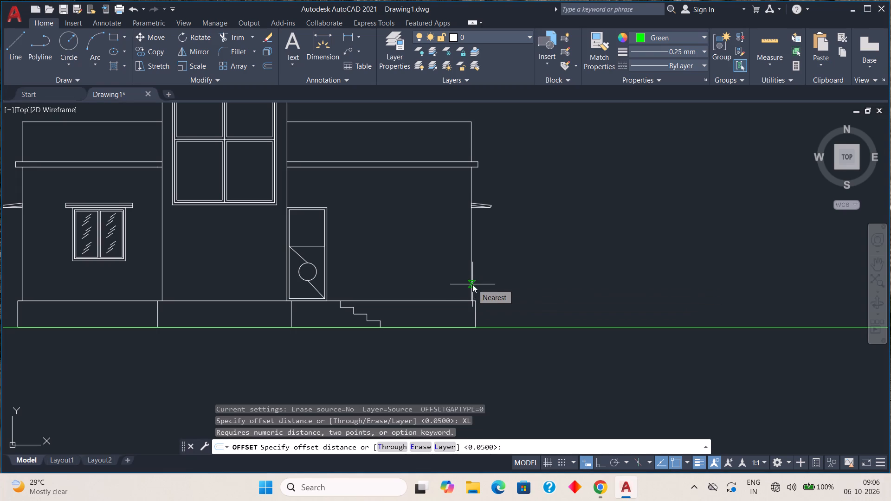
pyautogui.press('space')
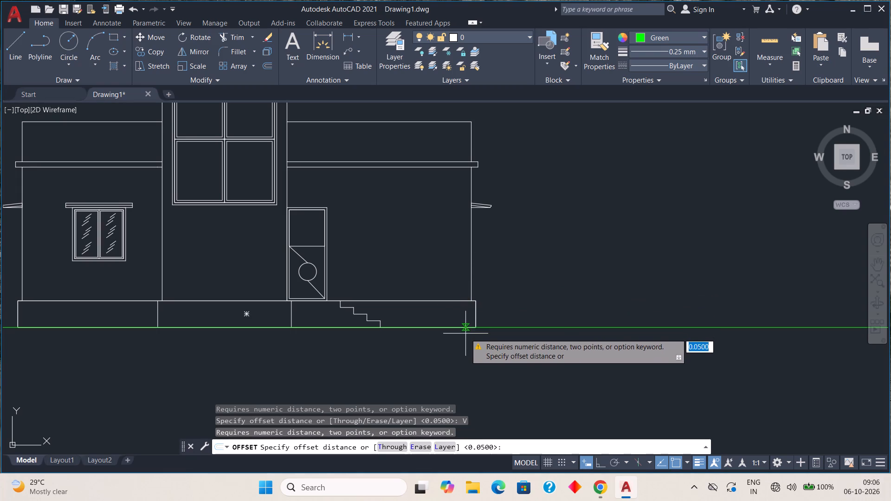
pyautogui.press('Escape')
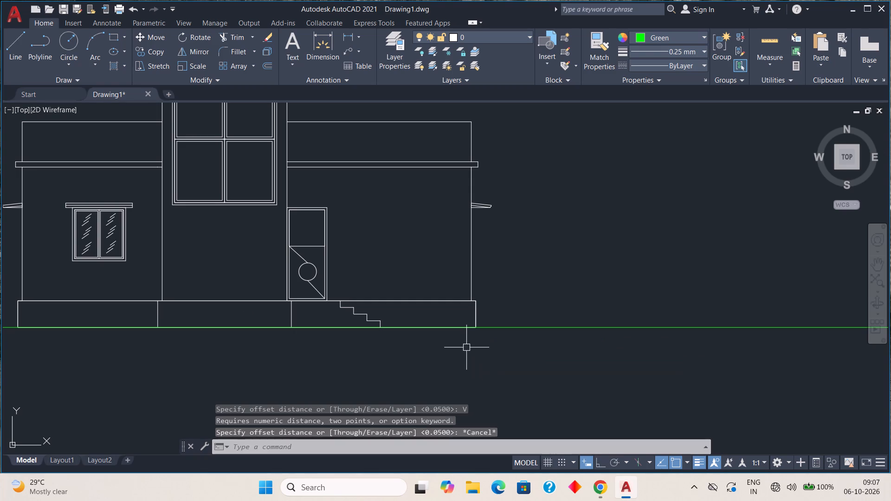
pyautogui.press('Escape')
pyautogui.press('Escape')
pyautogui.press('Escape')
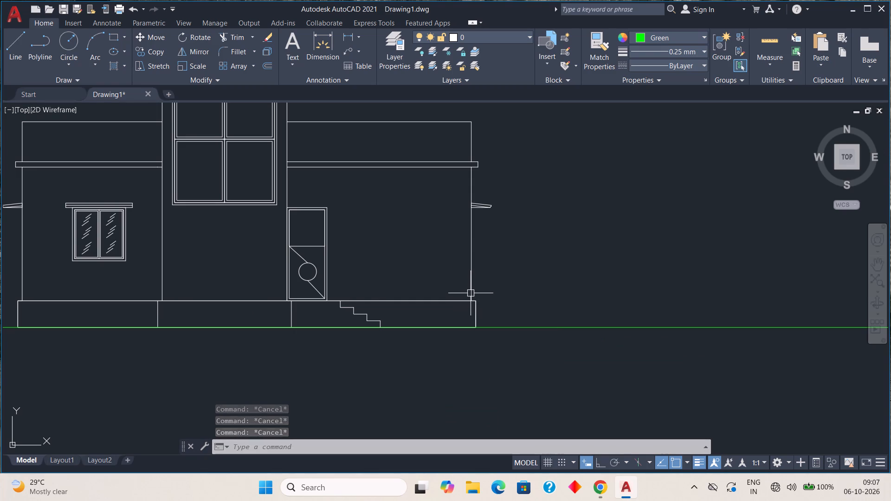
# Move the red column in the plan about 0.15 m diagonally up and left from its centre, inward from the parking corner.
pyautogui.scroll(-1, 469, 305)
pyautogui.moveTo(470, 345); pyautogui.dragTo(517, 109, button='middle')
pyautogui.moveTo(514, 387); pyautogui.dragTo(495, 90, button='middle')
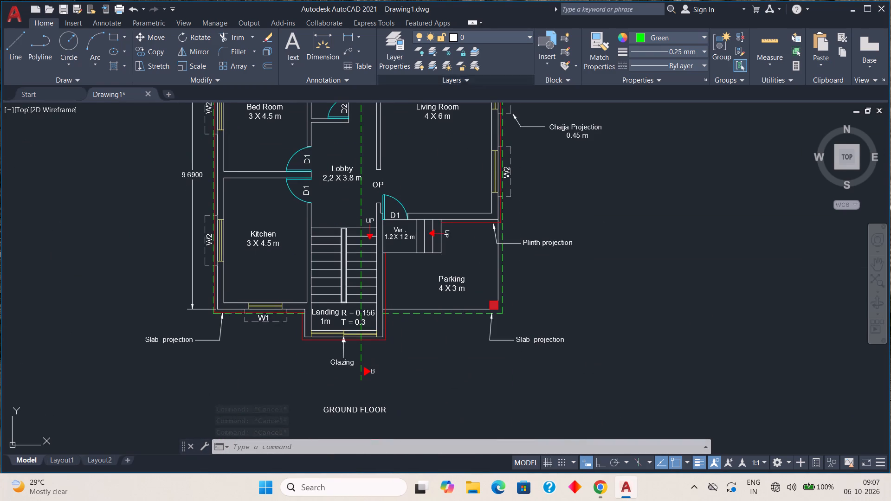
pyautogui.scroll(5, 499, 302)
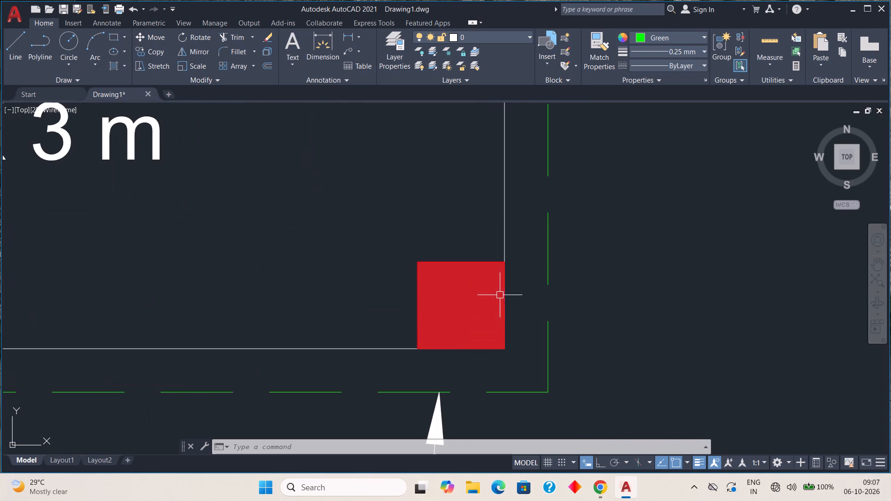
pyautogui.scroll(2, 506, 323)
pyautogui.scroll(-2, 504, 316)
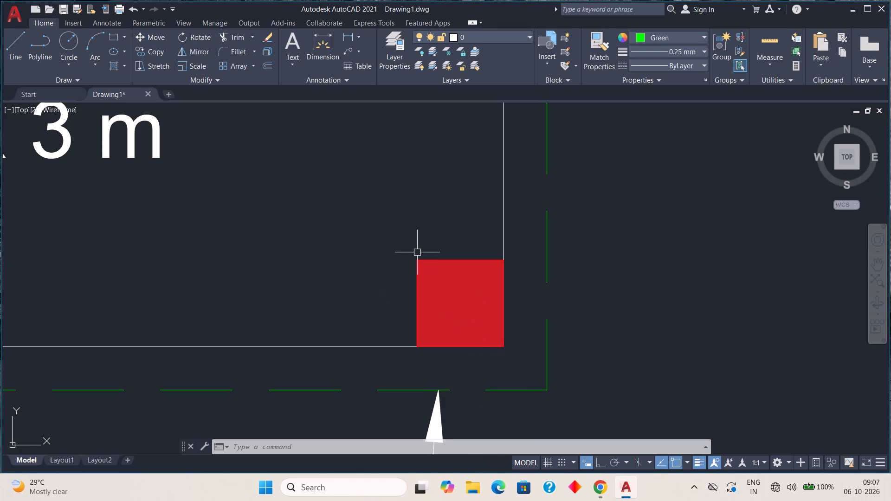
pyautogui.click(398, 250)
pyautogui.click(517, 363)
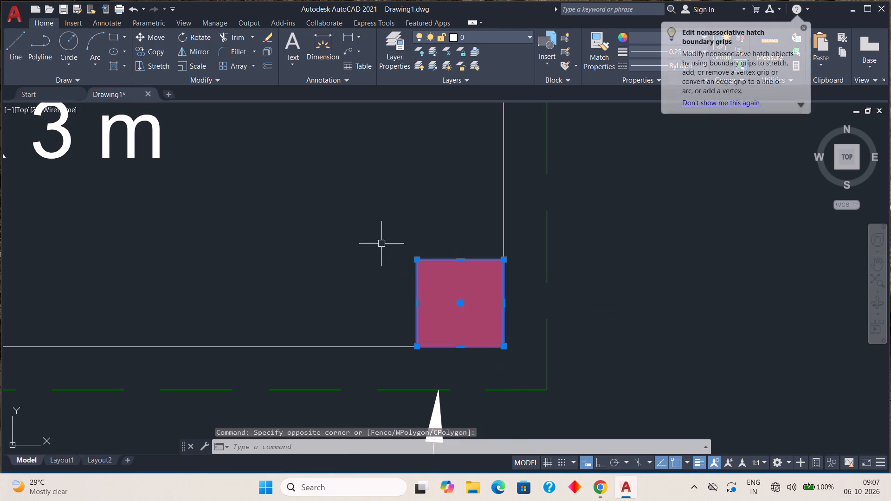
pyautogui.click(142, 36)
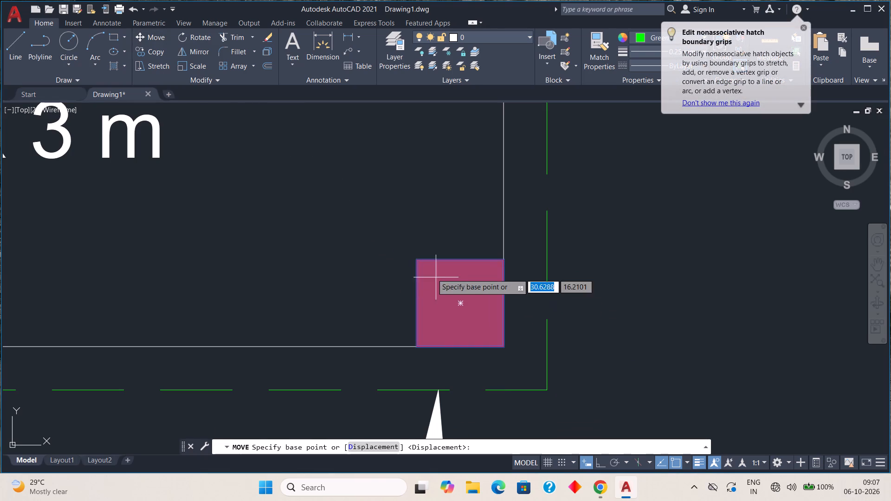
pyautogui.click(462, 304)
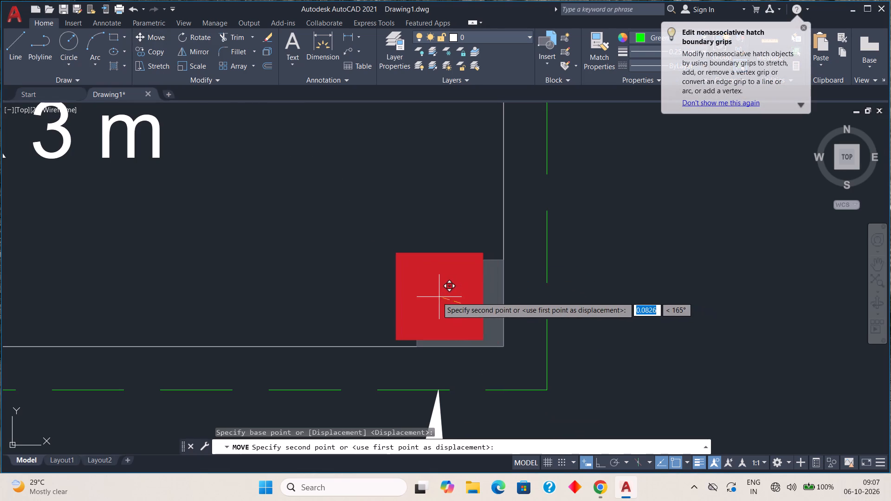
pyautogui.click(431, 268)
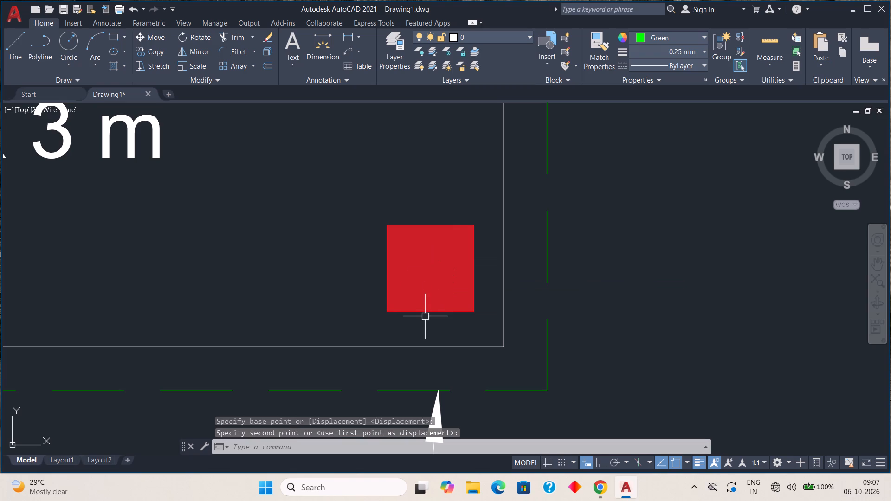
pyautogui.press('Escape')
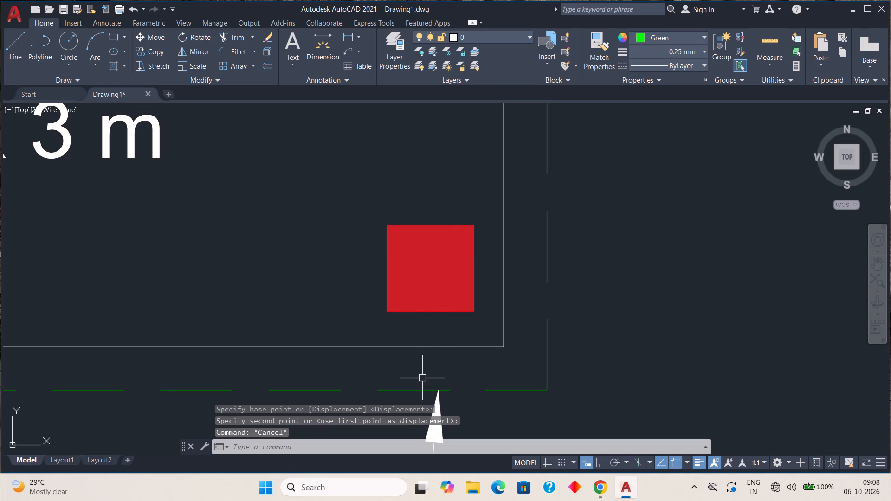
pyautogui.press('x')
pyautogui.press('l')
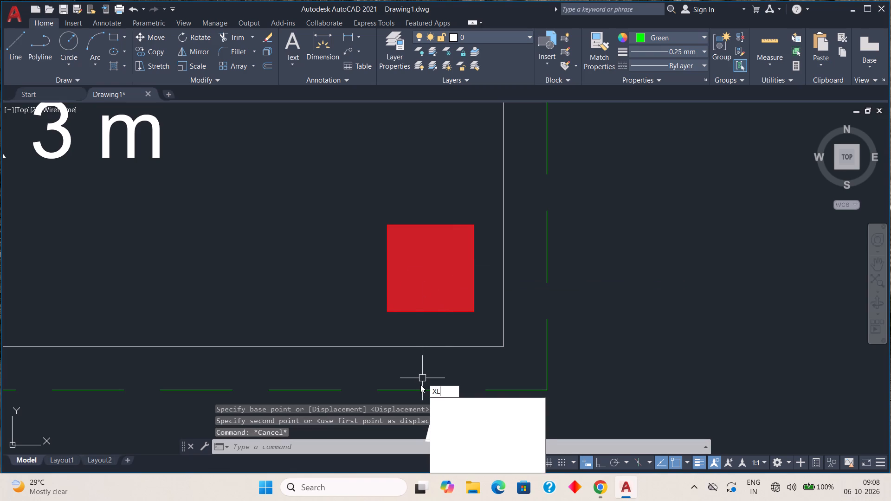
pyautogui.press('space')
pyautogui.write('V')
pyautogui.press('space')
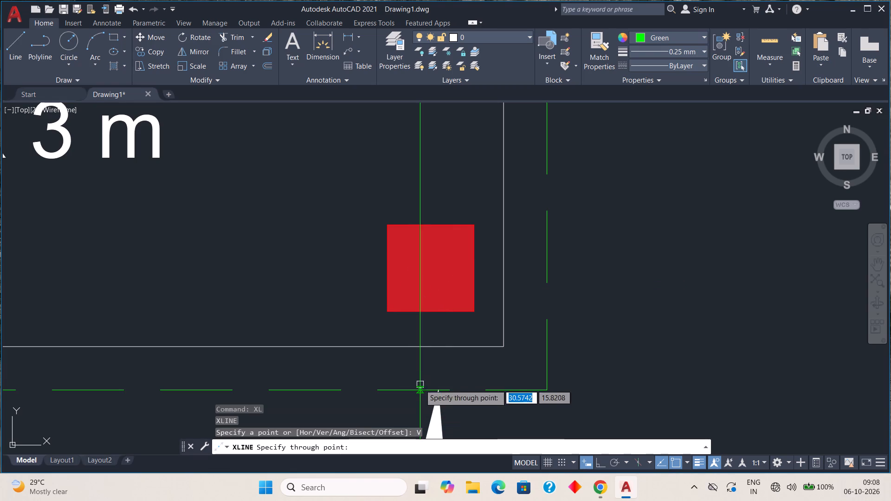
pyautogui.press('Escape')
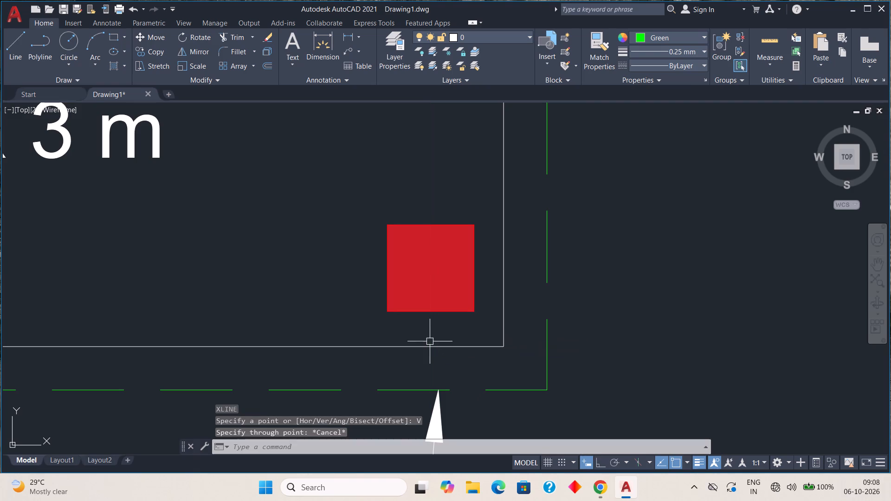
# Draw two vertical construction lines in ByLayer colour through the right and left edges of the red parking column in the plan.
pyautogui.click(701, 32)
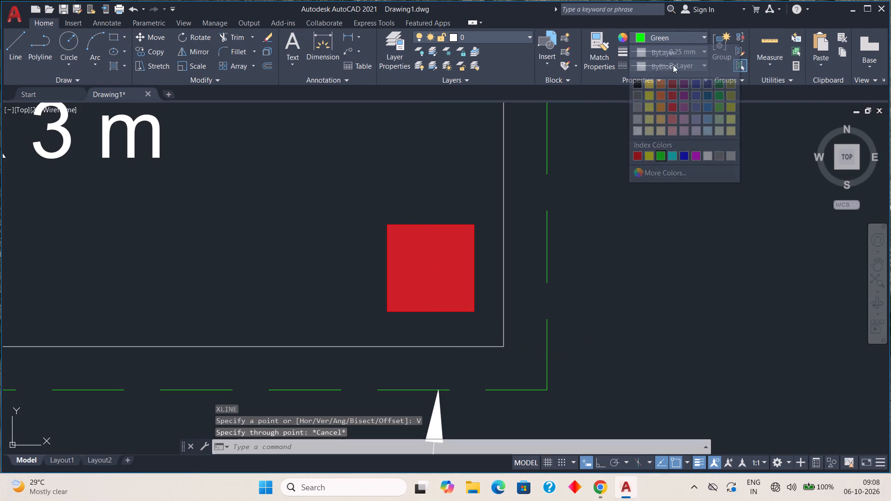
pyautogui.click(652, 46)
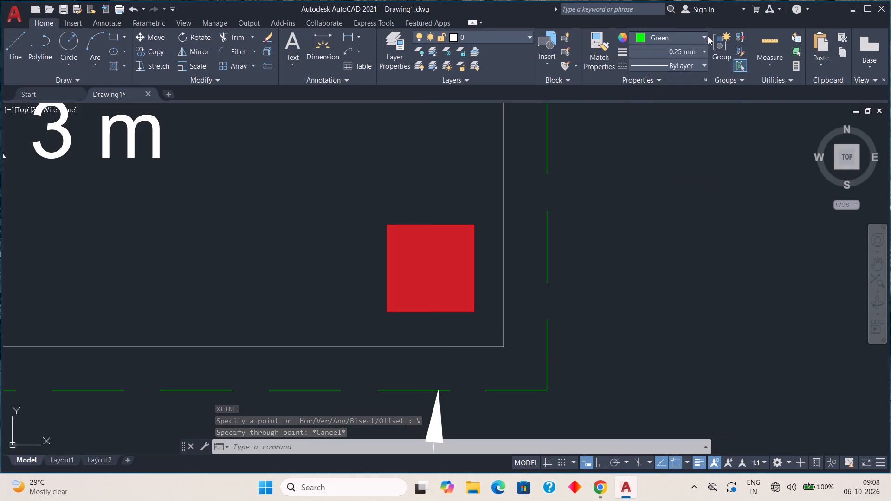
pyautogui.click(708, 36)
pyautogui.click(664, 56)
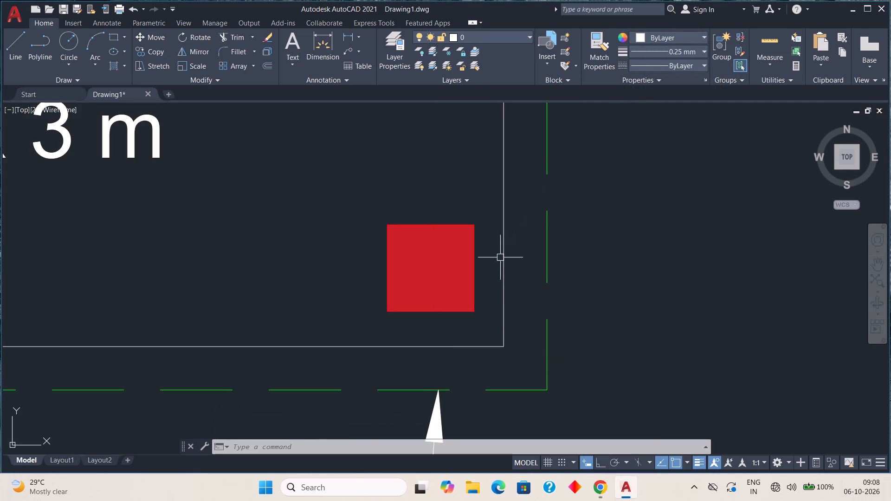
pyautogui.press('x')
pyautogui.press('l')
pyautogui.press('space')
pyautogui.press('v')
pyautogui.press('space')
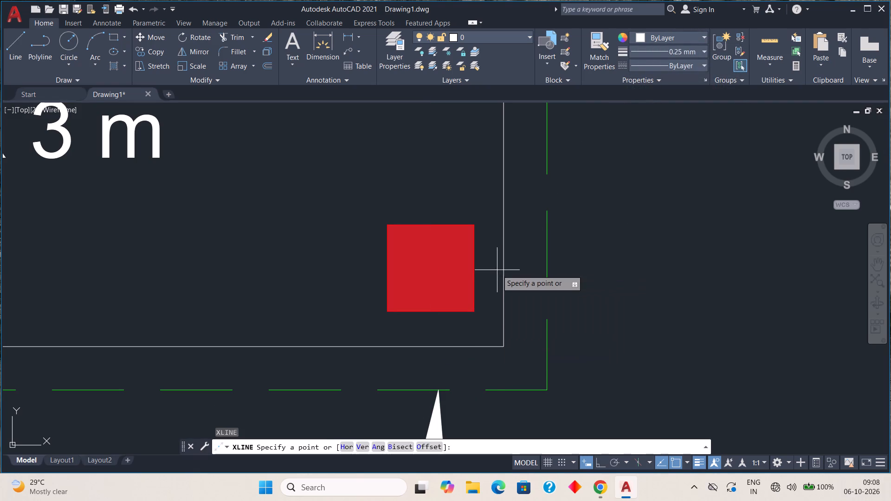
pyautogui.click(473, 313)
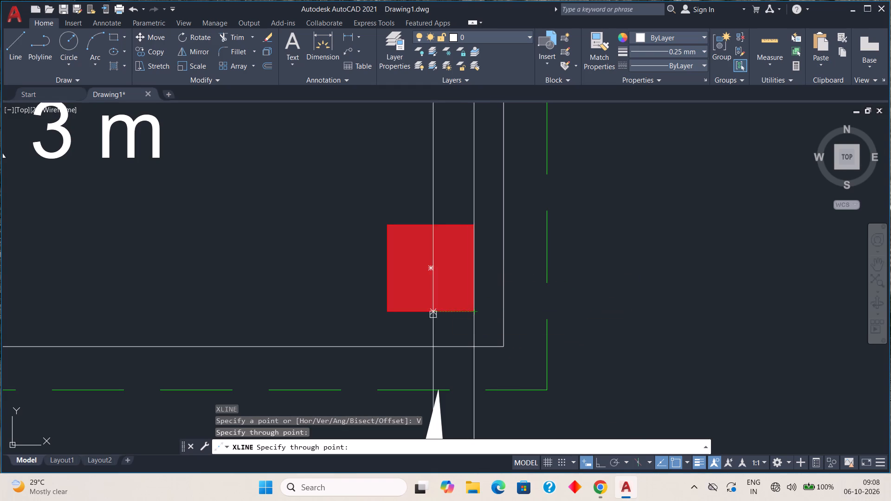
pyautogui.click(389, 312)
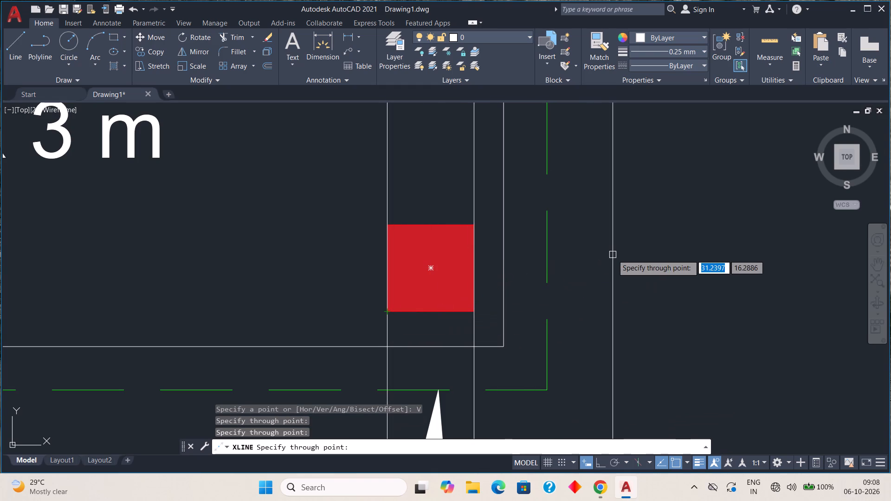
pyautogui.press('Escape')
# Trim the two column projection lines above the elevation's parapet and below the green ground line.
pyautogui.scroll(-3, 611, 260)
pyautogui.moveTo(600, 179); pyautogui.dragTo(451, 442, button='middle')
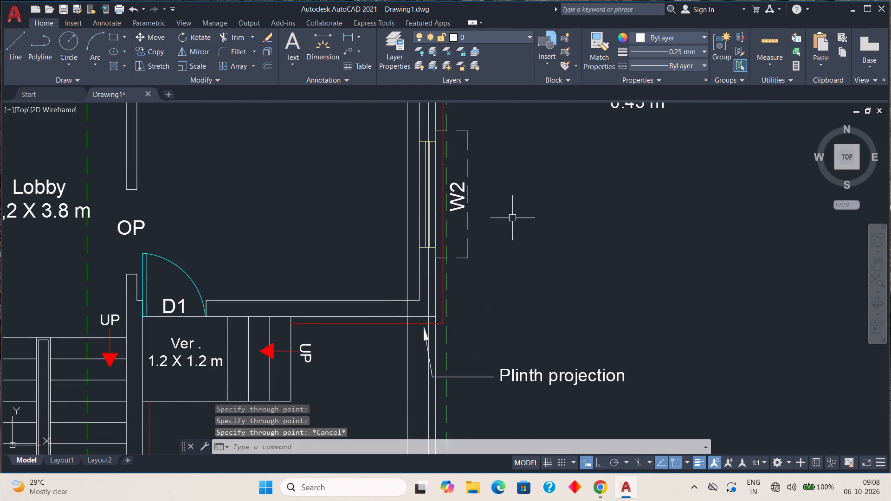
pyautogui.moveTo(513, 224); pyautogui.dragTo(521, 451, button='middle')
pyautogui.moveTo(526, 199); pyautogui.dragTo(529, 448, button='middle')
pyautogui.moveTo(493, 165); pyautogui.dragTo(486, 482, button='middle')
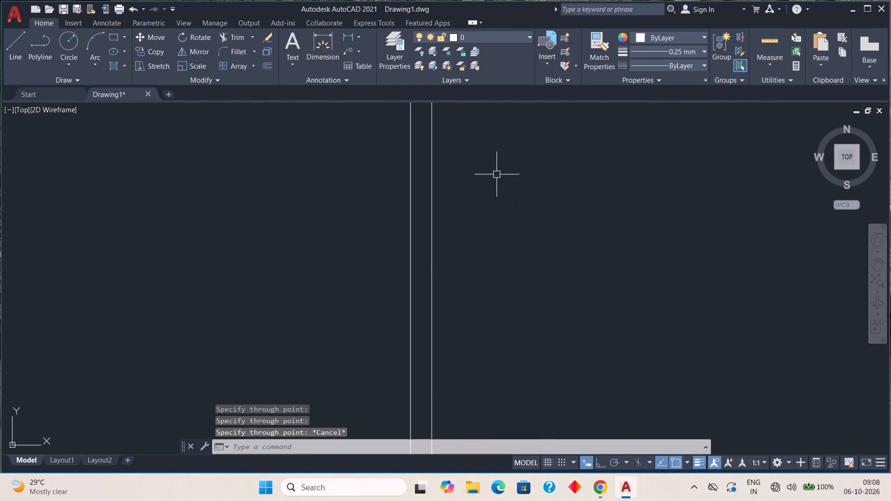
pyautogui.moveTo(494, 209); pyautogui.dragTo(494, 440, button='middle')
pyautogui.moveTo(487, 216); pyautogui.dragTo(500, 388, button='middle')
pyautogui.moveTo(463, 284); pyautogui.dragTo(467, 335, button='middle')
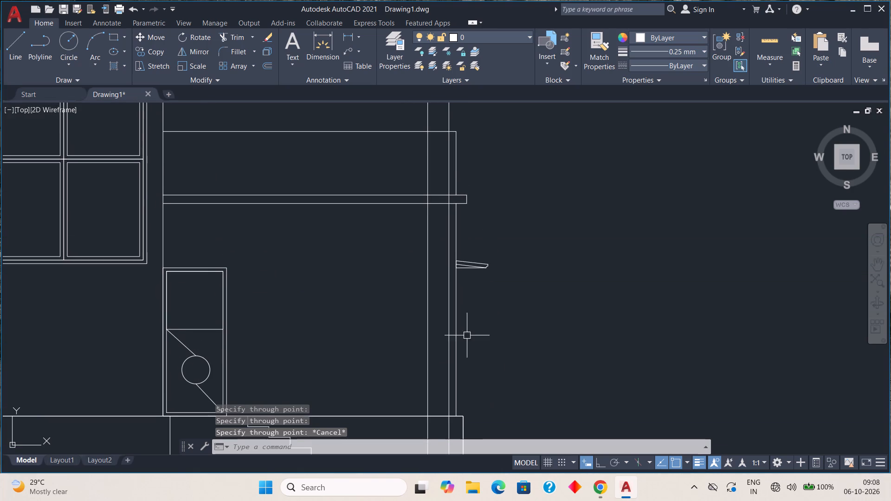
pyautogui.click(223, 40)
pyautogui.moveTo(558, 244); pyautogui.dragTo(549, 283, button='middle')
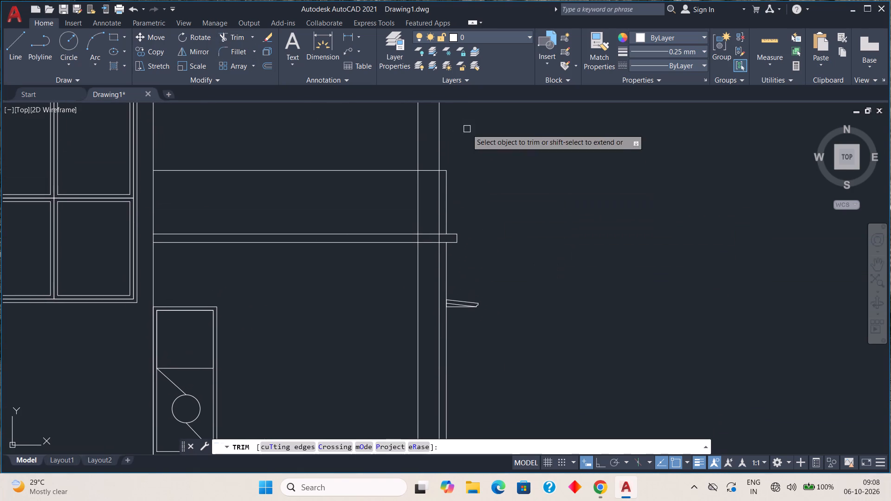
pyautogui.moveTo(384, 135); pyautogui.dragTo(474, 141)
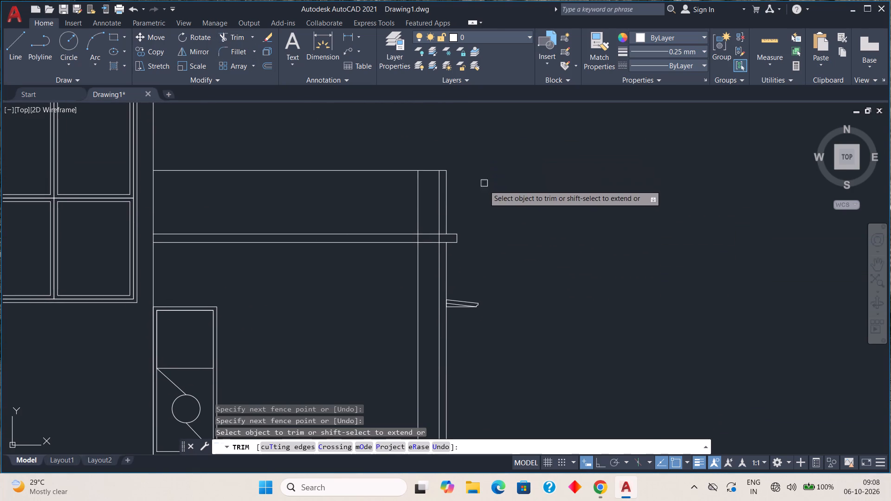
pyautogui.scroll(-3, 485, 196)
pyautogui.moveTo(434, 328); pyautogui.dragTo(524, 325)
# Trim the plinth's top line where it crosses between the two column lines at the elevation's right end.
pyautogui.scroll(-1, 523, 326)
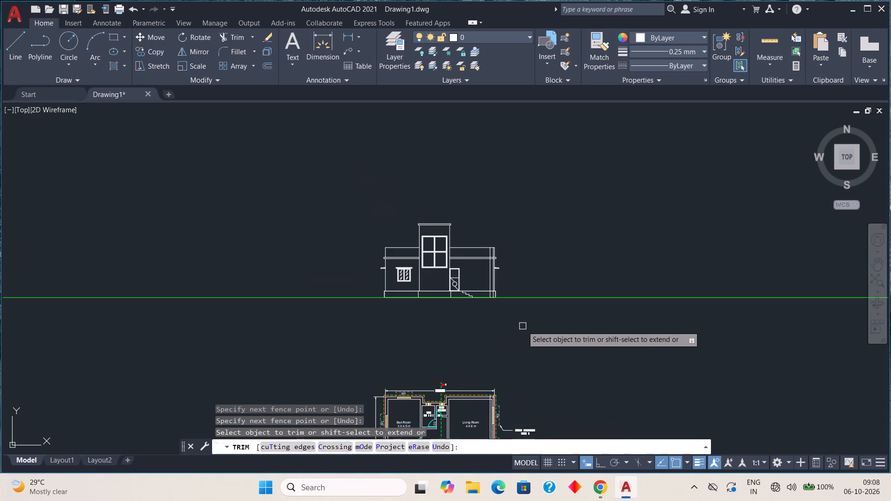
pyautogui.moveTo(520, 353); pyautogui.dragTo(553, 161, button='middle')
pyautogui.scroll(3, 510, 299)
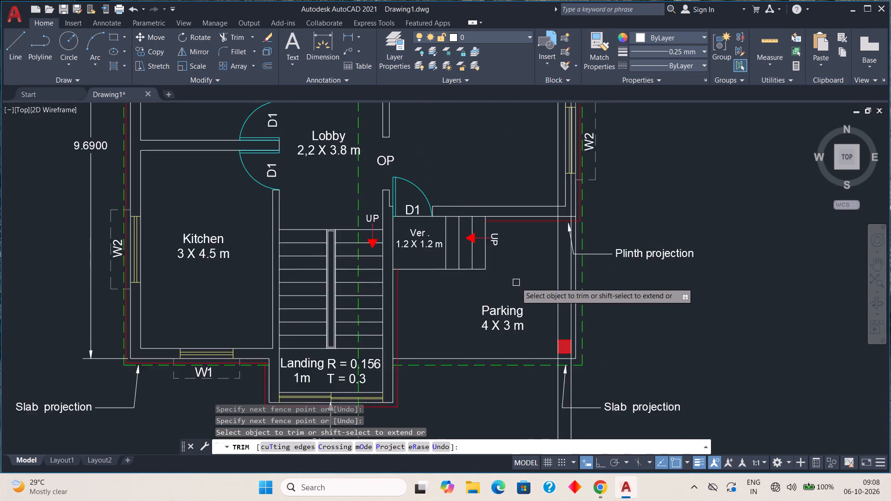
pyautogui.scroll(-3, 517, 282)
pyautogui.moveTo(565, 211); pyautogui.dragTo(518, 432, button='middle')
pyautogui.scroll(2, 467, 324)
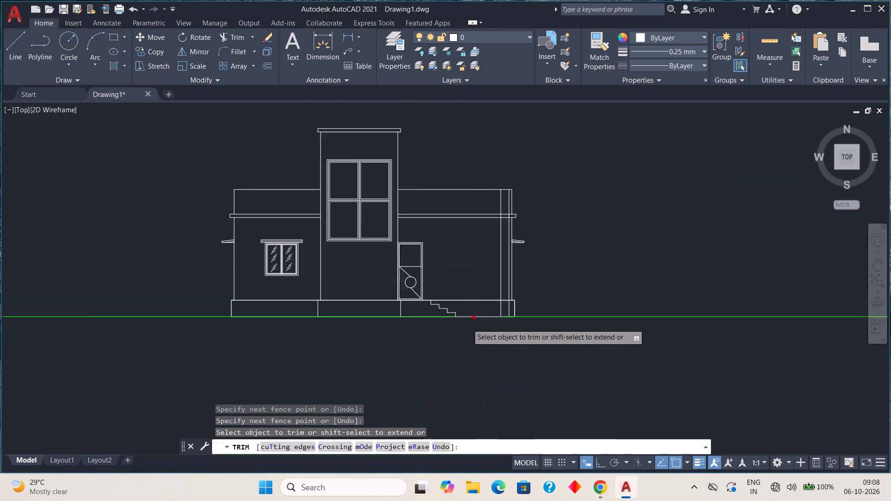
pyautogui.scroll(2, 467, 324)
pyautogui.moveTo(542, 351); pyautogui.dragTo(504, 419, button='middle')
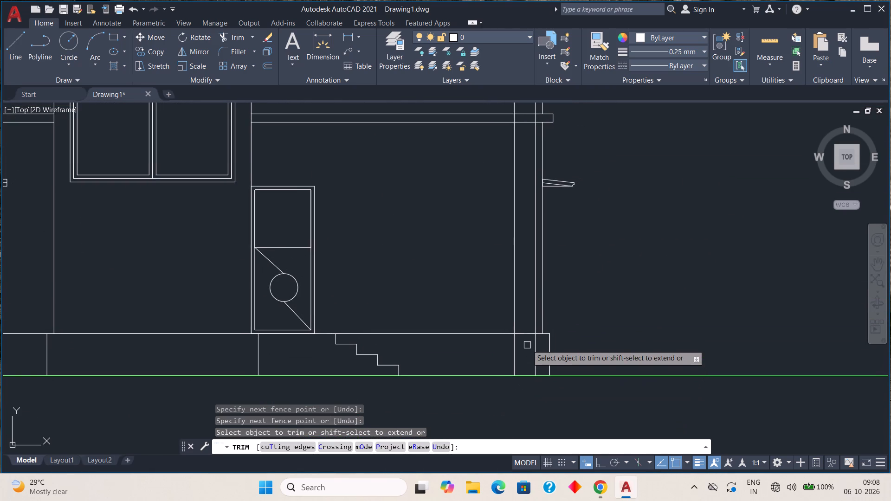
pyautogui.click(524, 333)
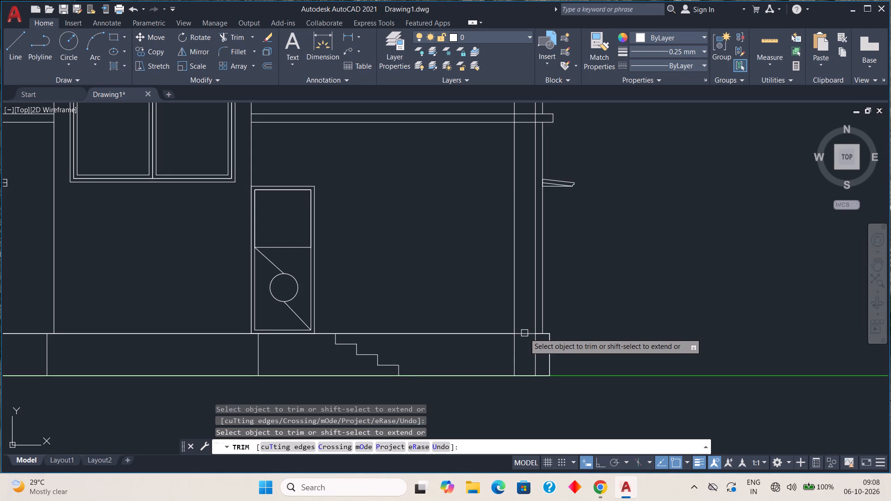
pyautogui.moveTo(523, 322); pyautogui.dragTo(527, 343)
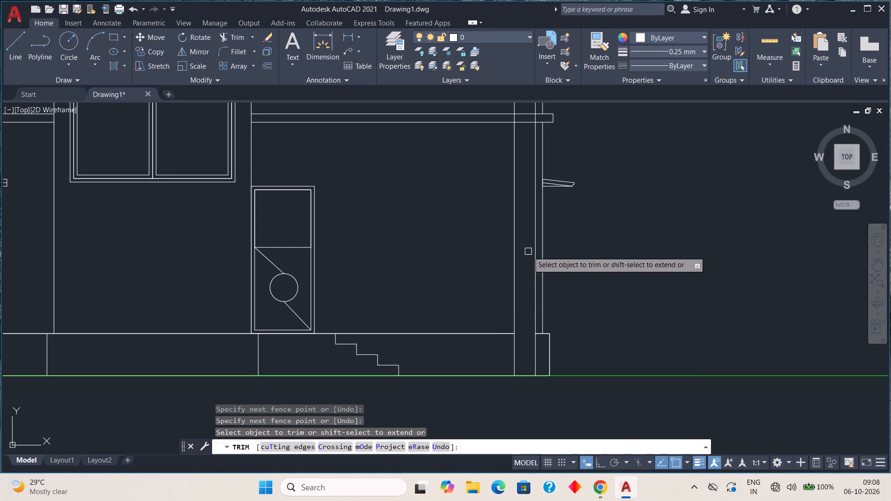
# Trim both column lines inside the parapet and the slab band so the column stops at the slab's underside.
pyautogui.moveTo(605, 156); pyautogui.dragTo(531, 413, button='middle')
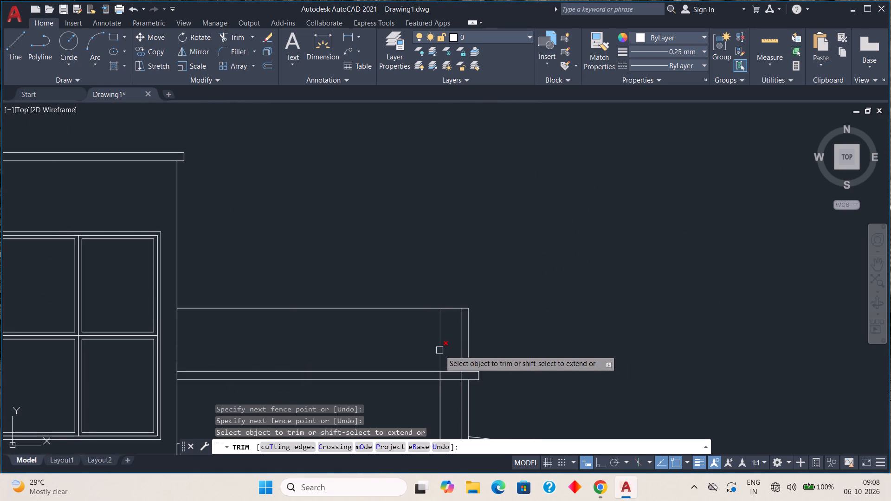
pyautogui.click(439, 350)
pyautogui.click(459, 344)
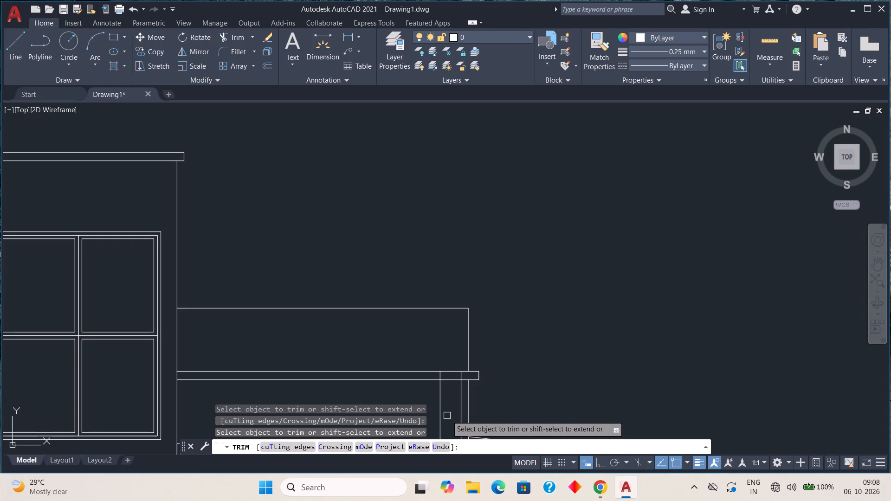
pyautogui.scroll(3, 447, 380)
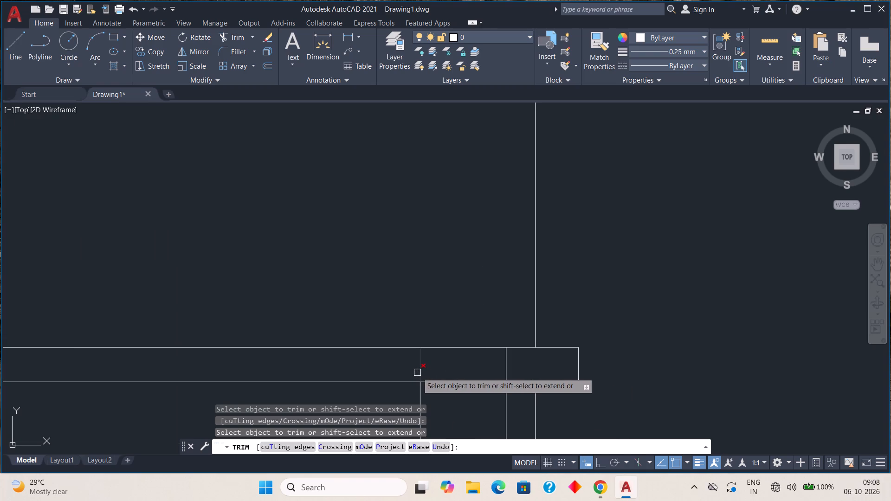
pyautogui.click(417, 369)
pyautogui.click(505, 364)
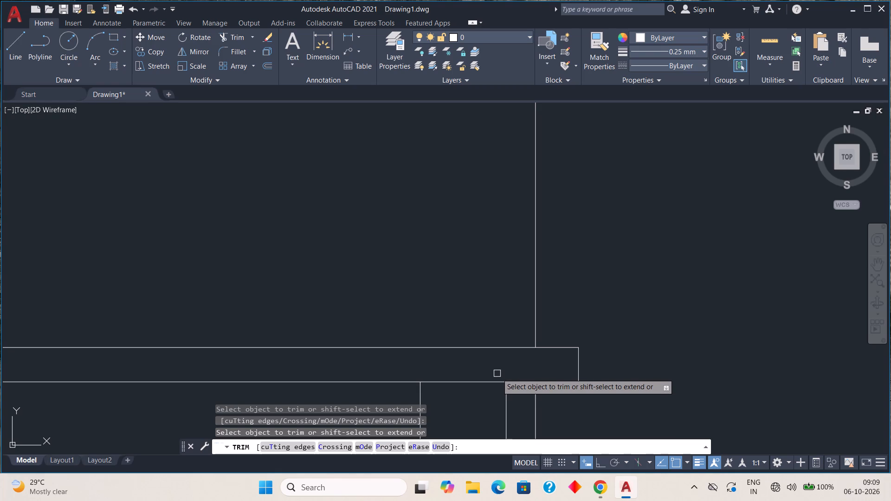
pyautogui.scroll(-3, 497, 374)
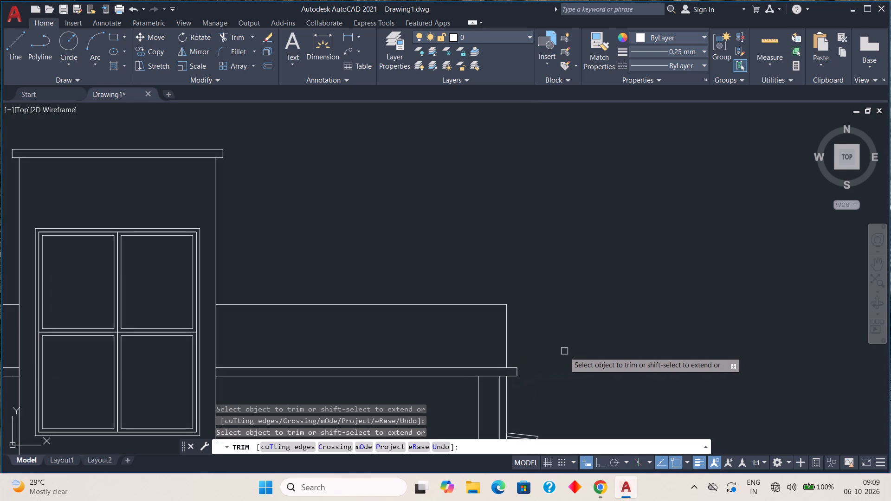
pyautogui.press('Escape')
pyautogui.press('Escape')
# Erase the two leftover vertical construction lines running through and below the ground-floor plan.
pyautogui.scroll(-2, 545, 401)
pyautogui.moveTo(544, 406); pyautogui.dragTo(542, 120, button='middle')
pyautogui.scroll(-1, 563, 360)
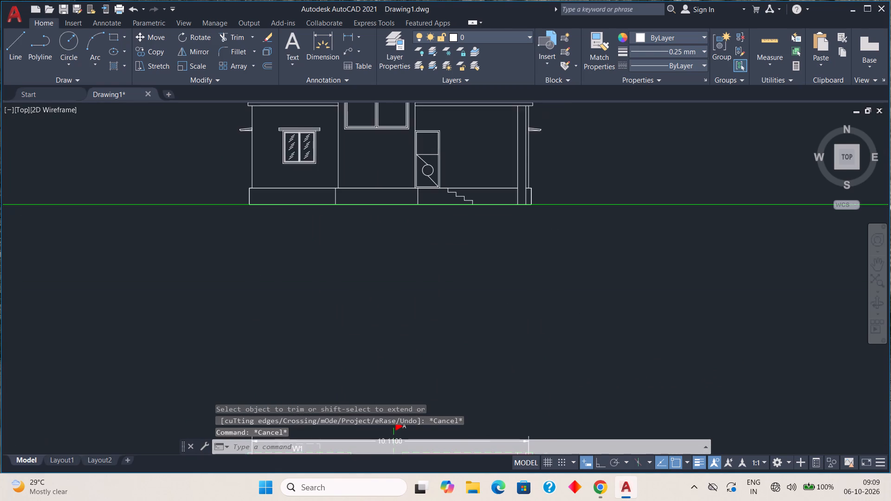
pyautogui.scroll(-1, 563, 362)
pyautogui.moveTo(562, 389); pyautogui.dragTo(529, 89, button='middle')
pyautogui.scroll(3, 521, 309)
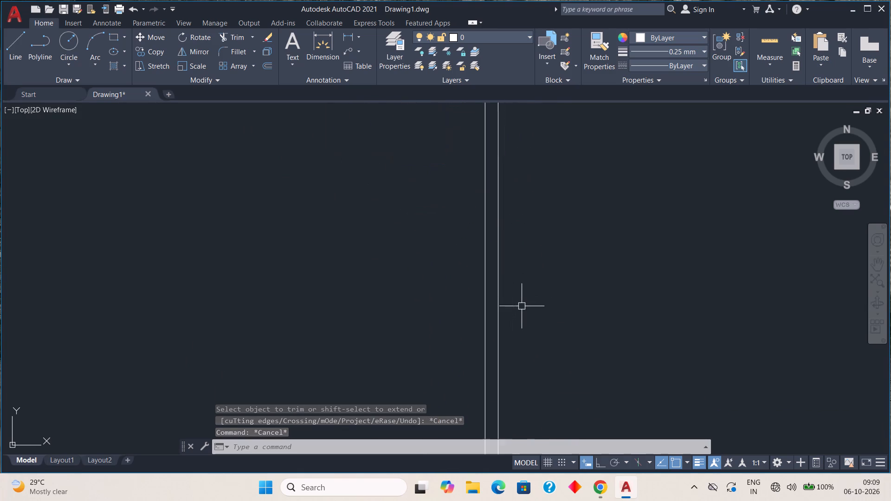
pyautogui.scroll(1, 522, 306)
pyautogui.click(481, 340)
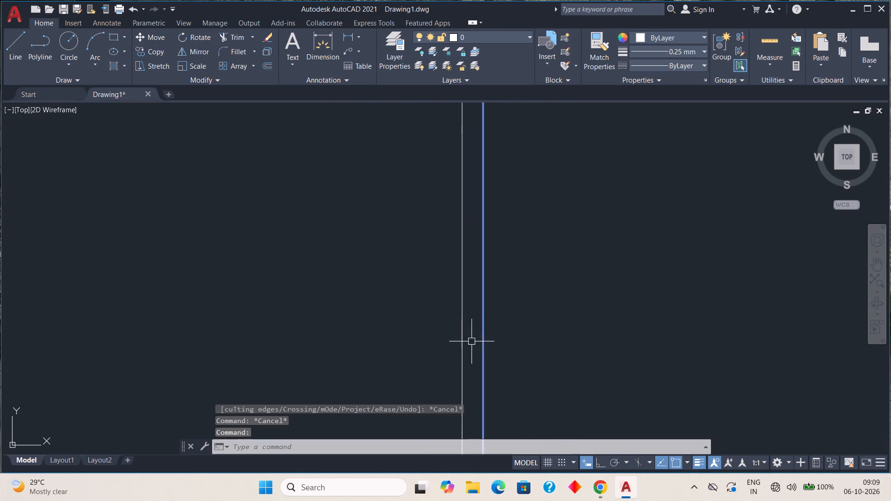
pyautogui.click(460, 344)
pyautogui.press('Delete')
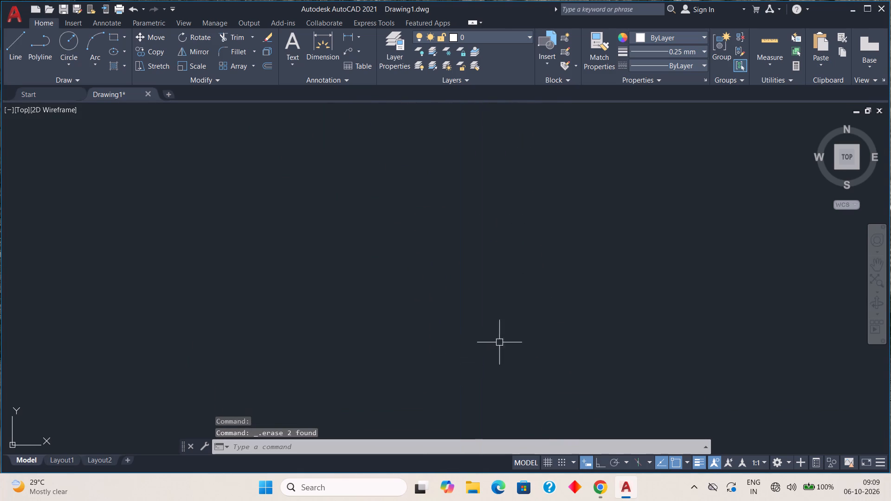
# Erase the green horizontal construction line at ground level beneath the front elevation.
pyautogui.scroll(-1, 532, 330)
pyautogui.scroll(-1, 535, 275)
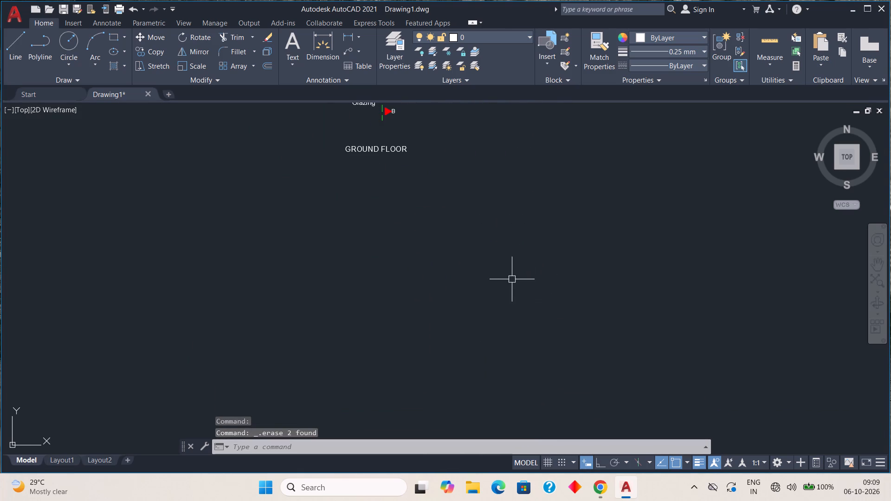
pyautogui.moveTo(525, 251); pyautogui.dragTo(500, 357, button='middle')
pyautogui.moveTo(508, 320); pyautogui.dragTo(498, 369, button='middle')
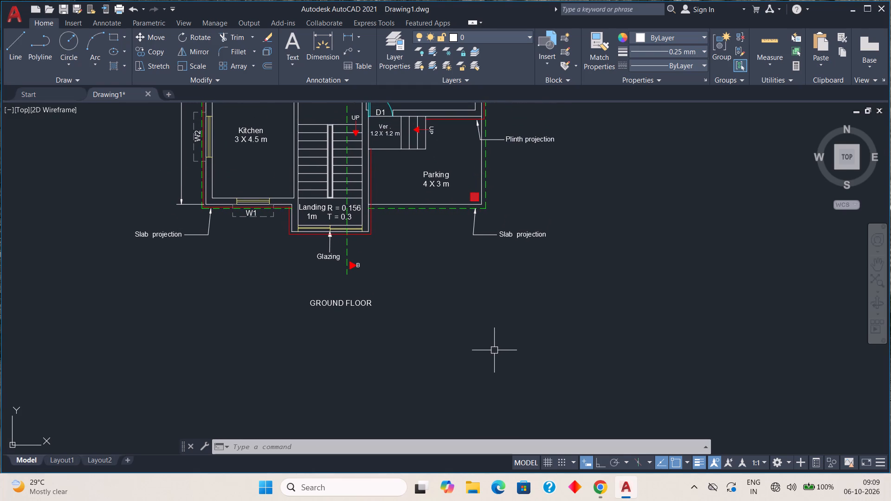
pyautogui.scroll(-1, 506, 334)
pyautogui.scroll(-1, 555, 266)
pyautogui.moveTo(571, 220); pyautogui.dragTo(564, 257, button='middle')
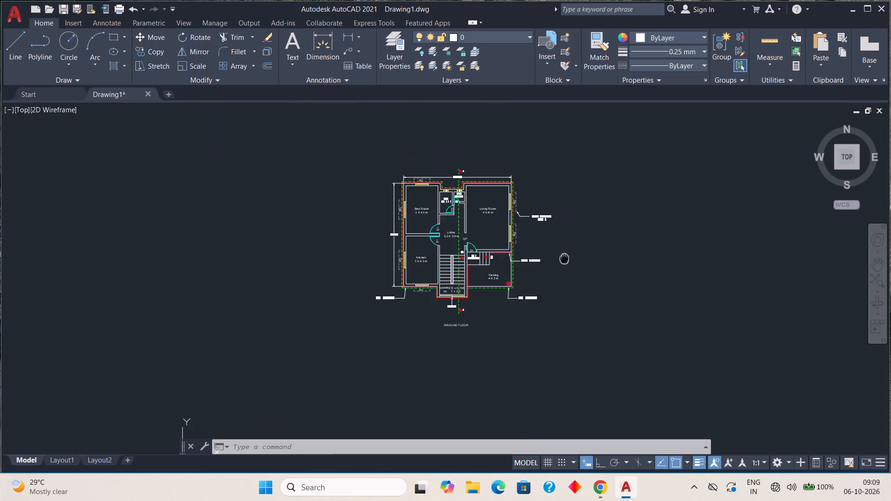
pyautogui.moveTo(564, 257); pyautogui.dragTo(500, 443, button='middle')
pyautogui.click(528, 281)
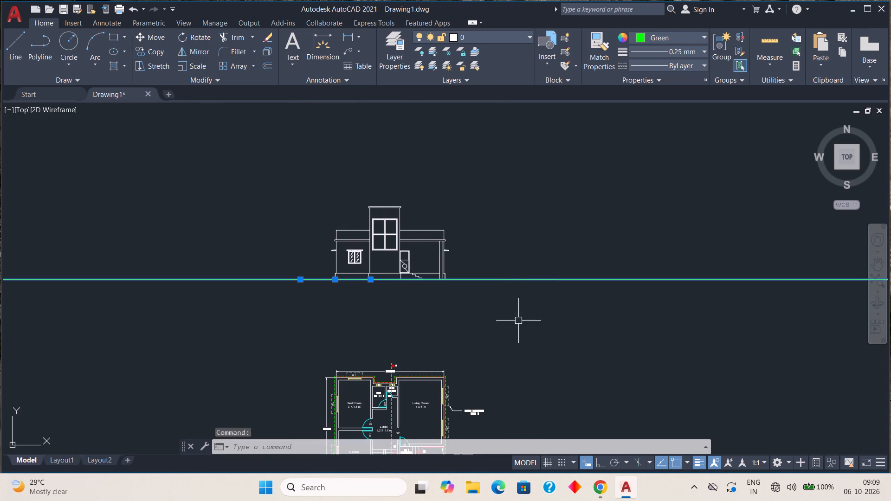
pyautogui.press('Delete')
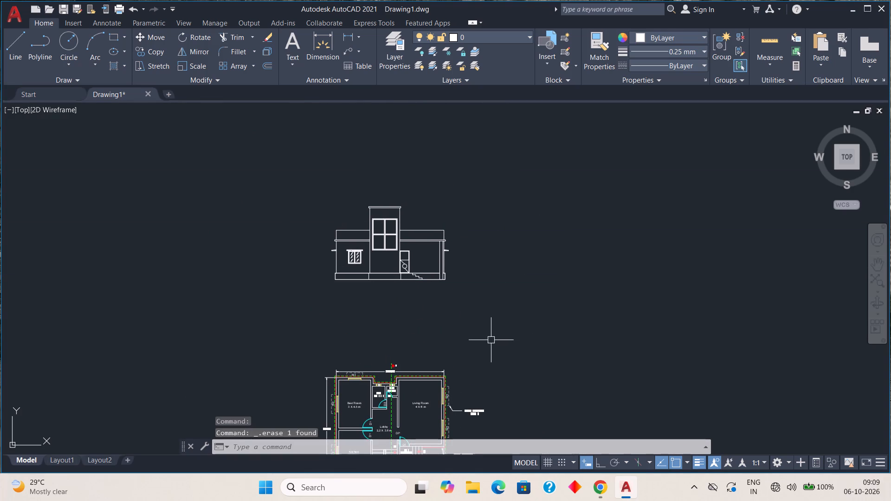
# Draw a horizontal ground line about 2.31 long outward from the plinth's bottom-left corner on the front elevation.
pyautogui.click(14, 44)
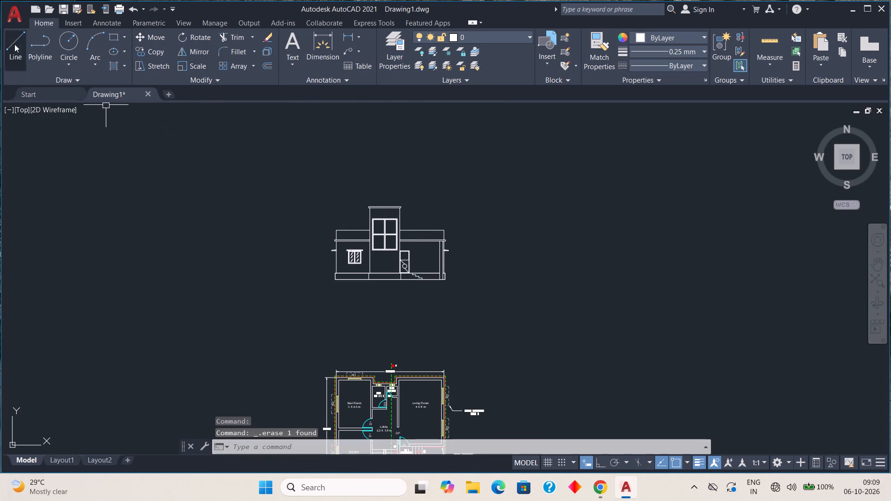
pyautogui.scroll(3, 331, 297)
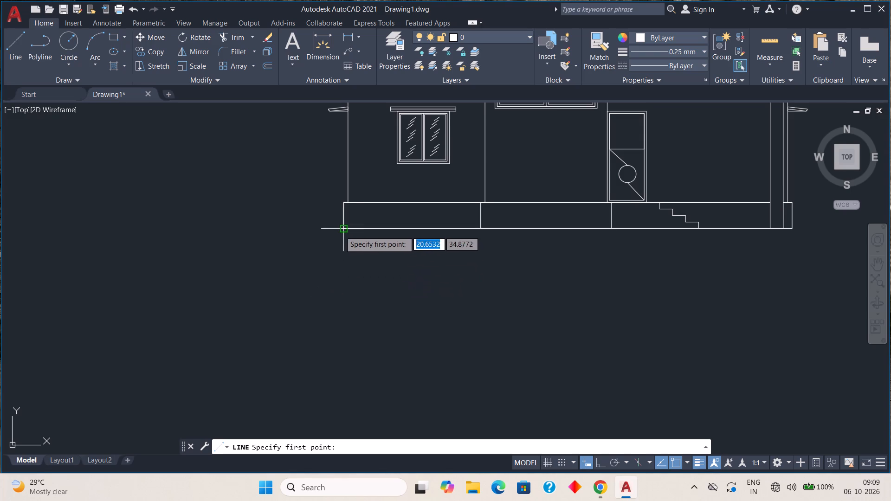
pyautogui.click(342, 227)
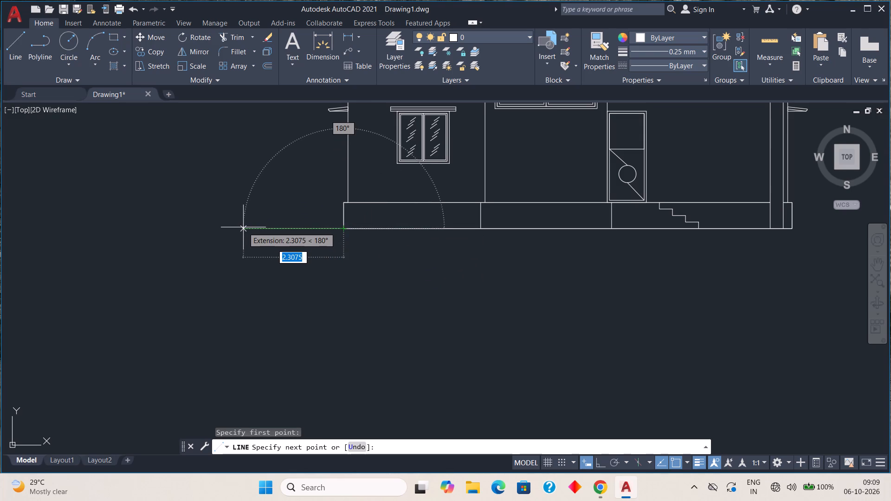
pyautogui.click(243, 227)
pyautogui.press('Escape')
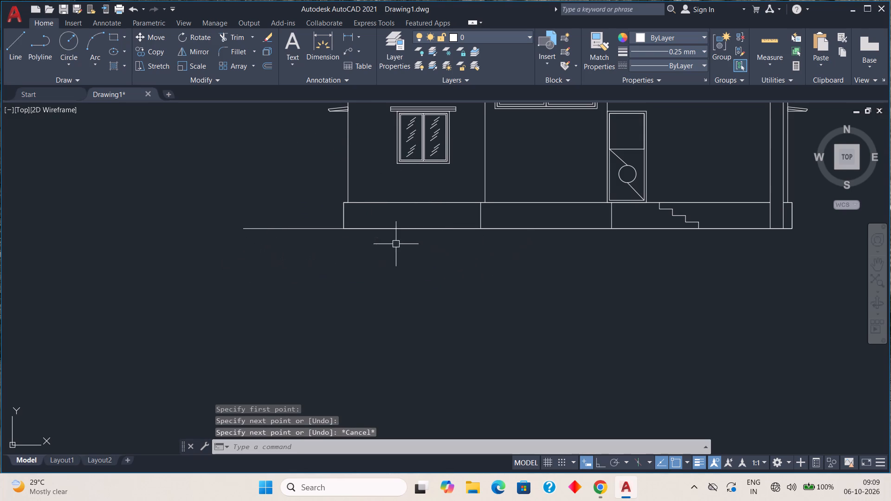
# Mirror the ground line about a vertical axis through the middle of the plinth's base, keeping the original.
pyautogui.click(298, 229)
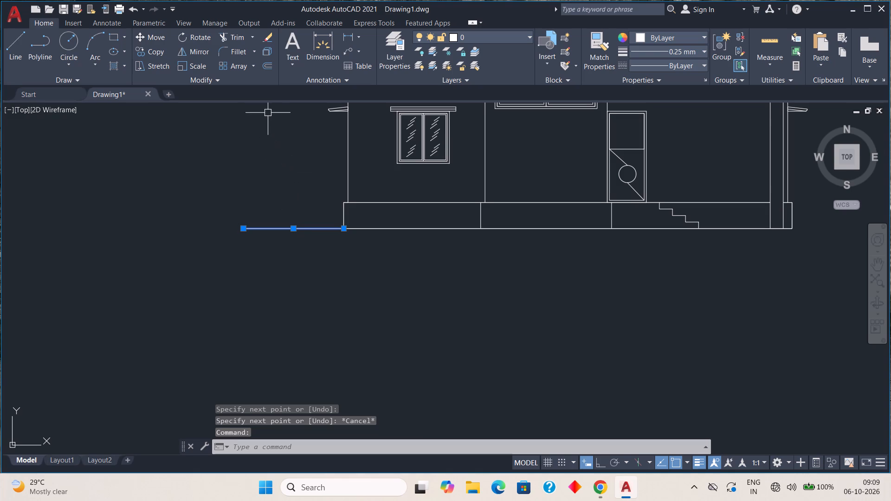
pyautogui.click(193, 56)
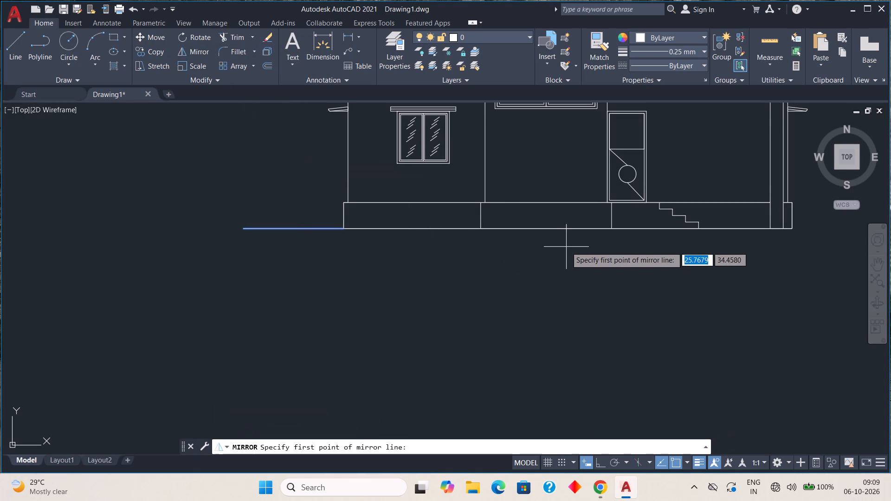
pyautogui.click(568, 230)
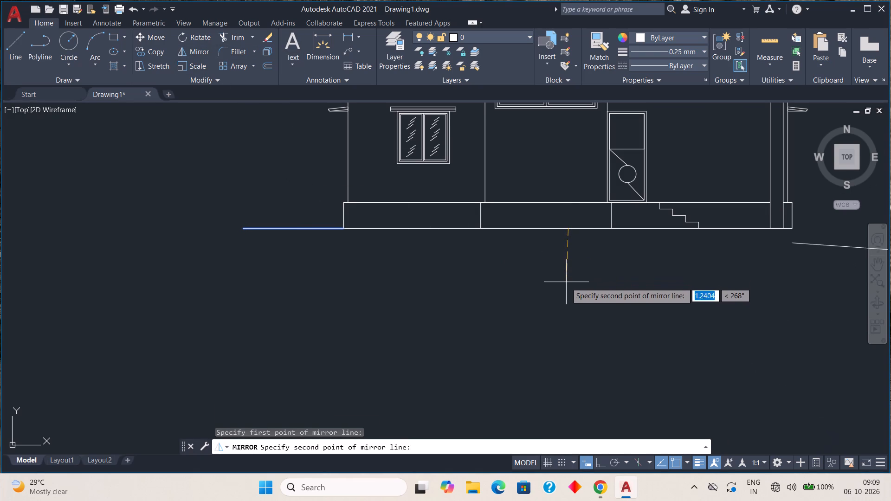
pyautogui.click(600, 460)
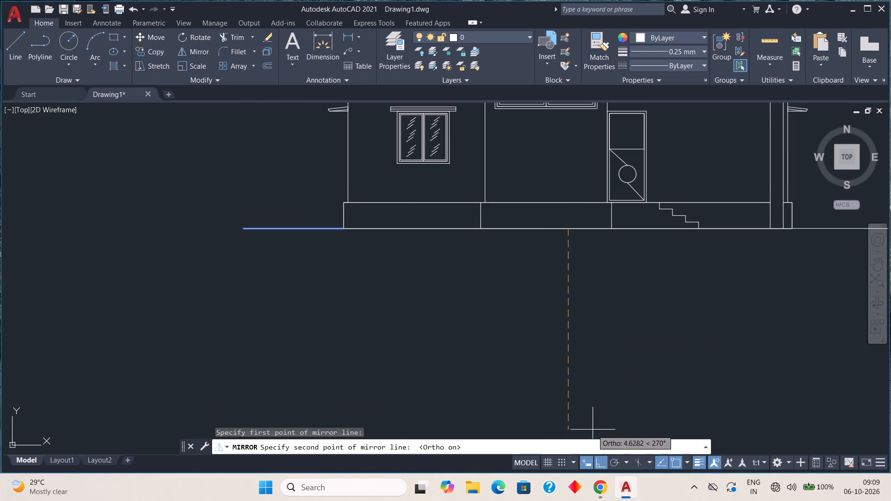
pyautogui.click(593, 417)
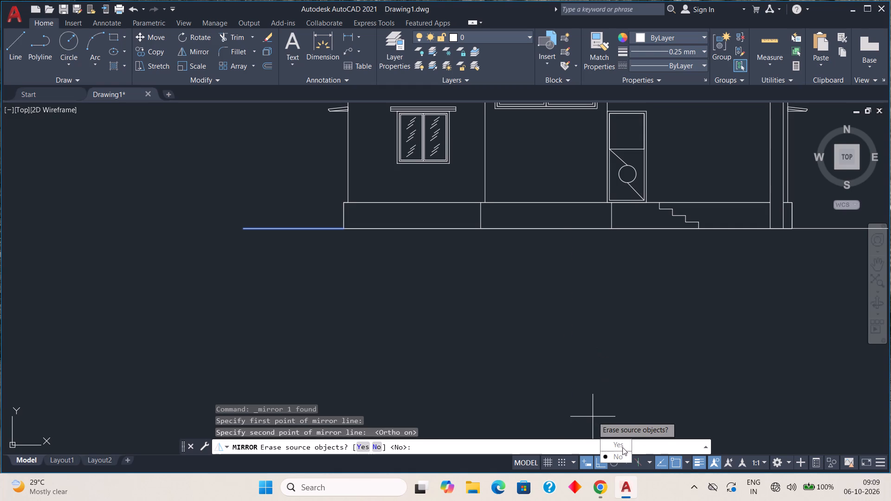
pyautogui.moveTo(622, 457); pyautogui.dragTo(593, 417)
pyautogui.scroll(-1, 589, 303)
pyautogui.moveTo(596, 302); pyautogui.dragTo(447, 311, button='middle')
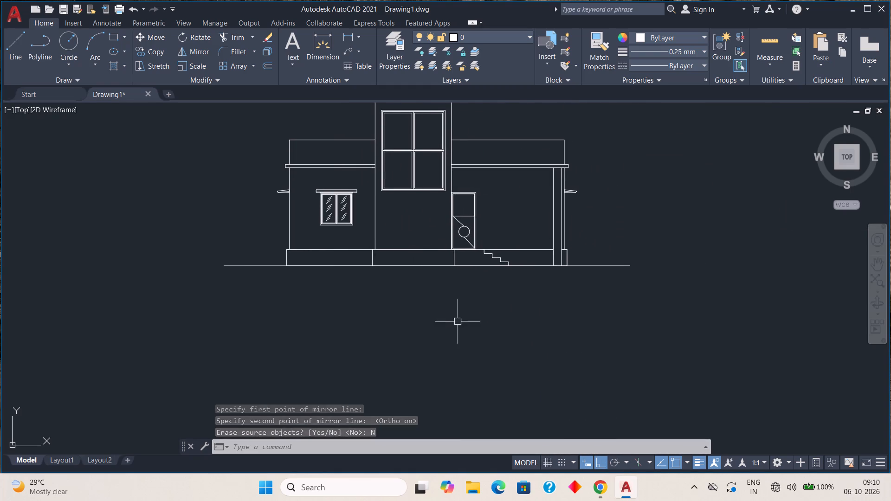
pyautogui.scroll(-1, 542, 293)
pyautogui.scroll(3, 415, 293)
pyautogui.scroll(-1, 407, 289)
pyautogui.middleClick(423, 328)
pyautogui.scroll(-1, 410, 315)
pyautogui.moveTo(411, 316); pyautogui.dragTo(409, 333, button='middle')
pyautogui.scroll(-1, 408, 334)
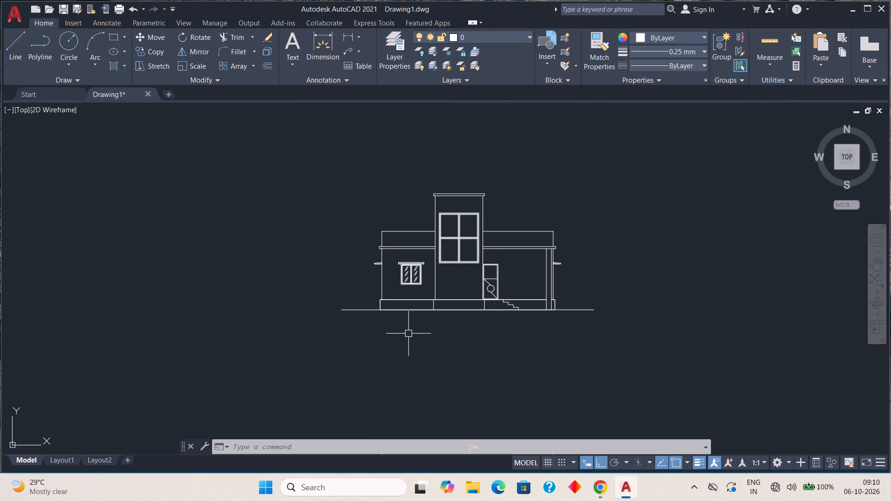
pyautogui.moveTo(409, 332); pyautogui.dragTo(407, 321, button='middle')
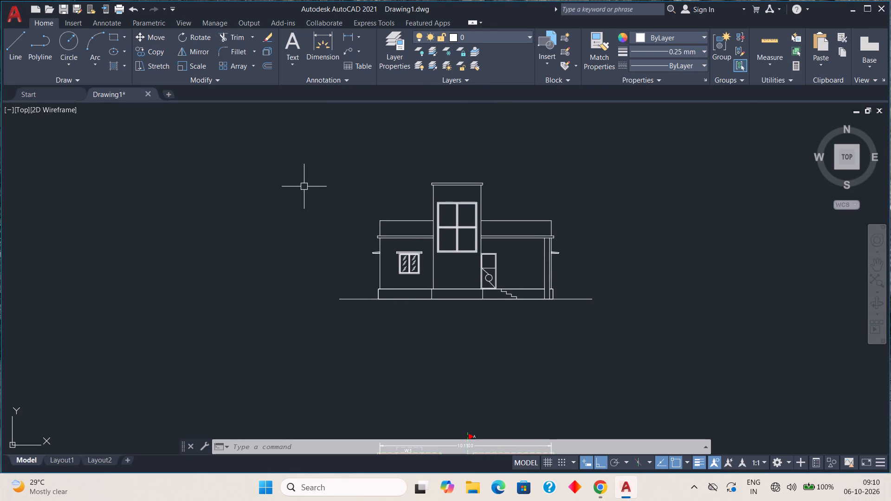
# Draw two slanted lines, about 0.48 and 0.40 long, diverging downward from one point on the left ground line as an inverted V.
pyautogui.scroll(2, 321, 193)
pyautogui.scroll(-1, 248, 186)
pyautogui.moveTo(316, 226); pyautogui.dragTo(293, 162, button='middle')
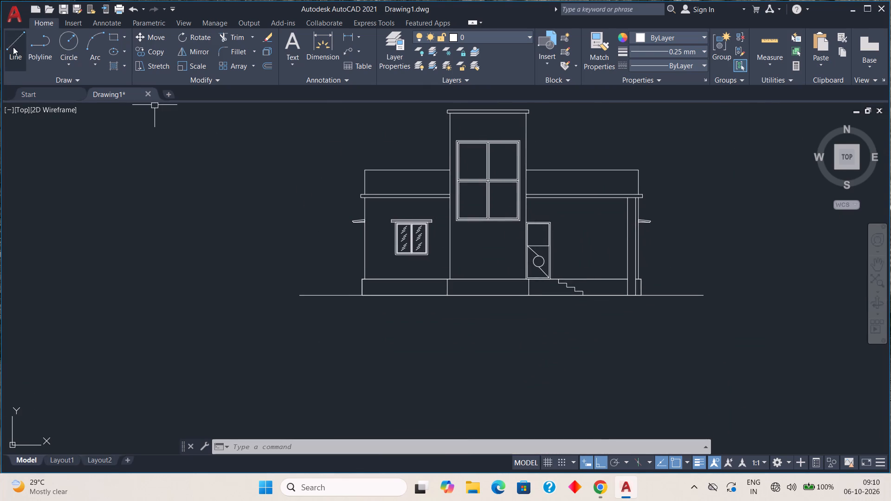
pyautogui.click(15, 43)
pyautogui.scroll(2, 316, 328)
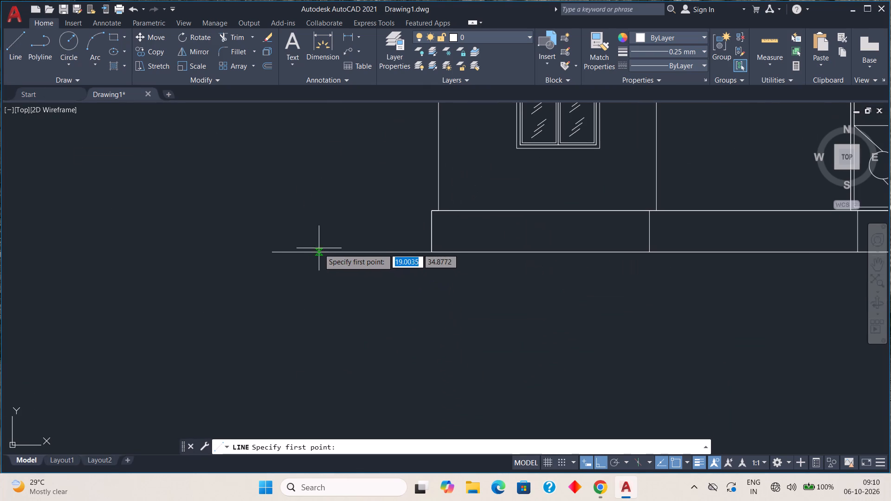
pyautogui.click(323, 252)
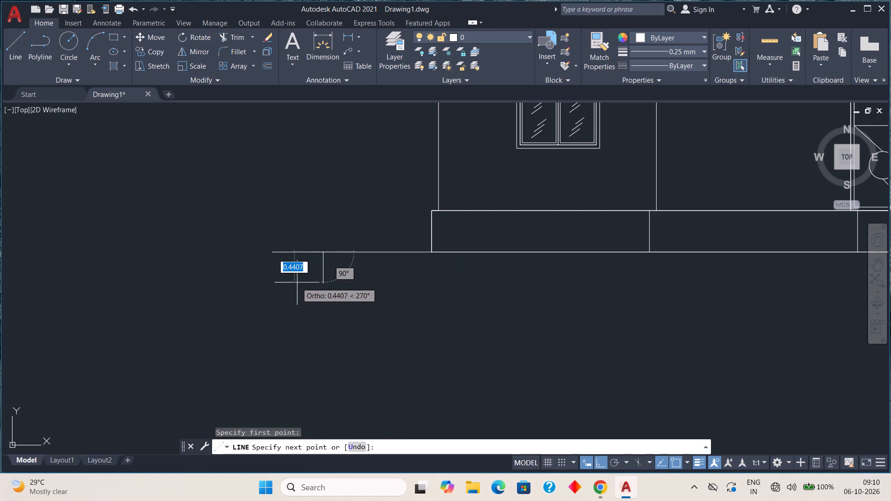
pyautogui.click(602, 463)
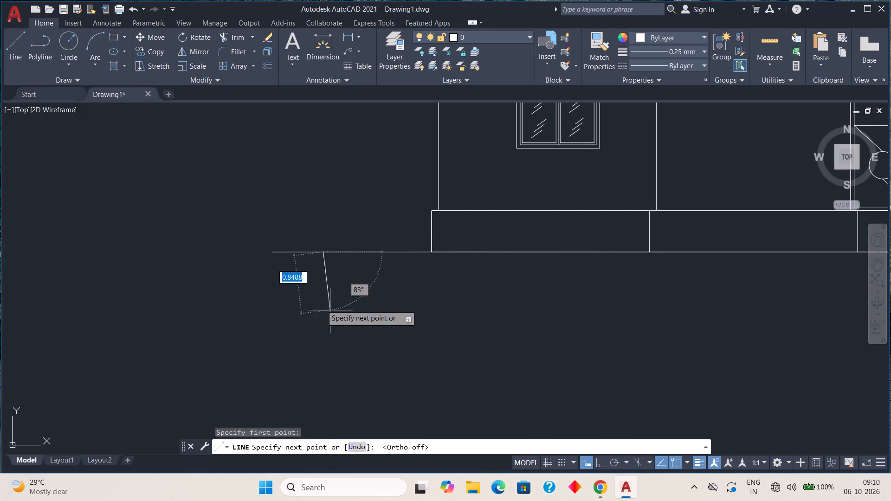
pyautogui.click(298, 273)
pyautogui.press('Escape')
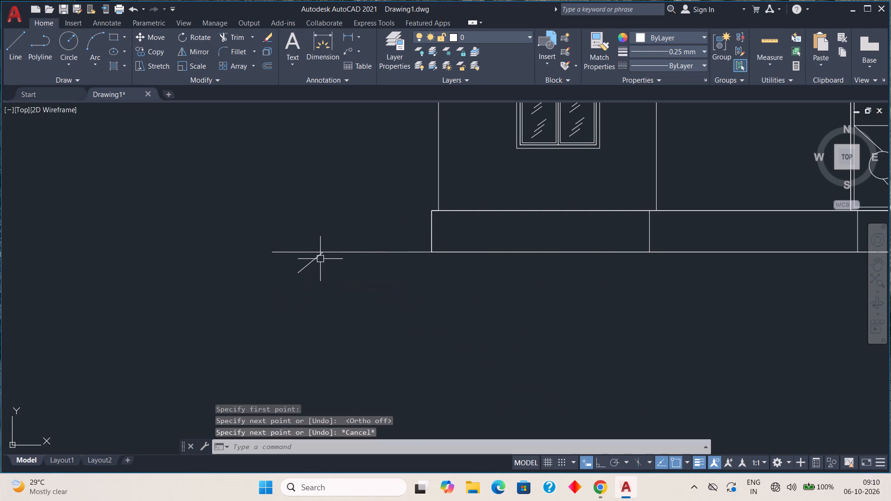
pyautogui.press('space')
pyautogui.click(322, 256)
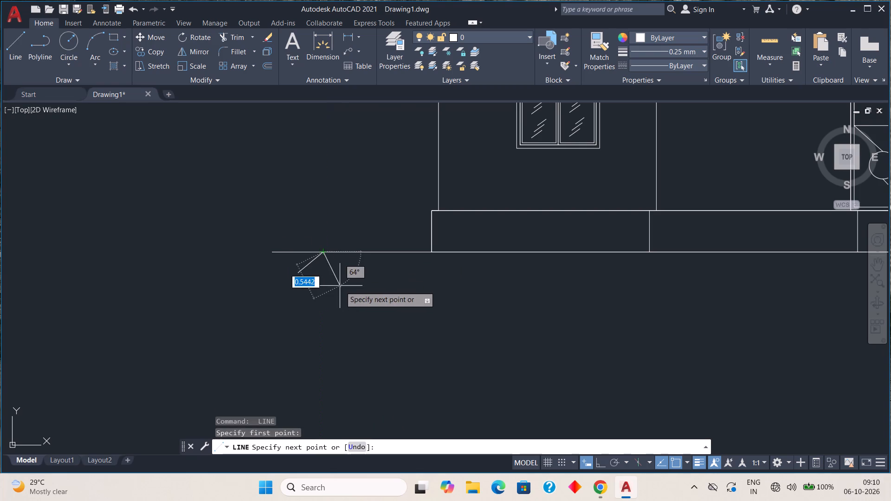
pyautogui.scroll(2, 337, 278)
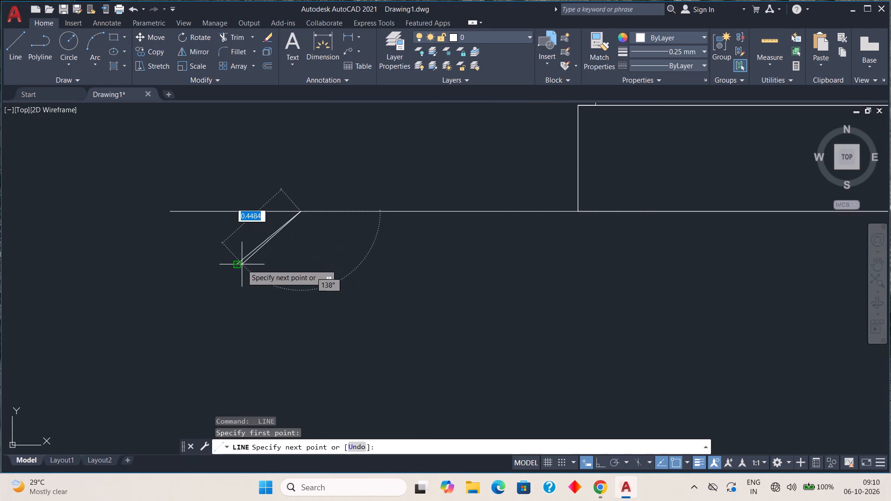
pyautogui.click(349, 262)
pyautogui.press('Escape')
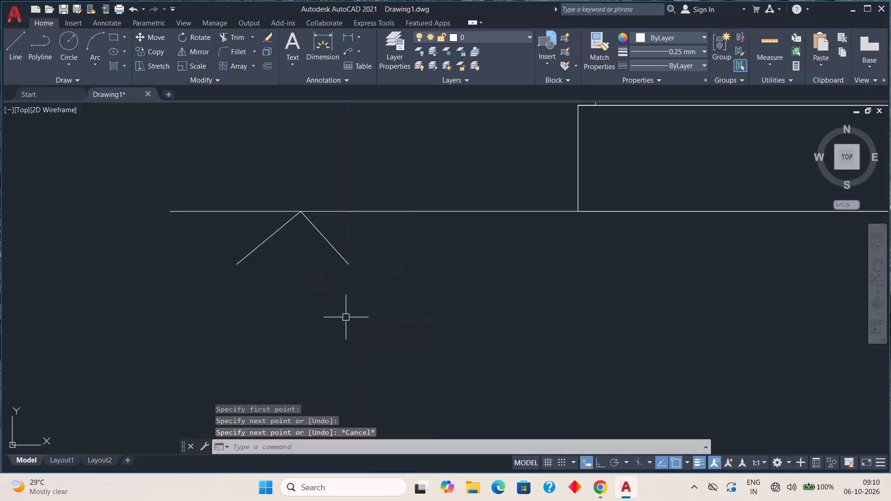
# Copy the inverted-V line pair six times along the left ground line towards the plinth, with apexes roughly 0.14 apart, forming a soil pattern.
pyautogui.click(335, 249)
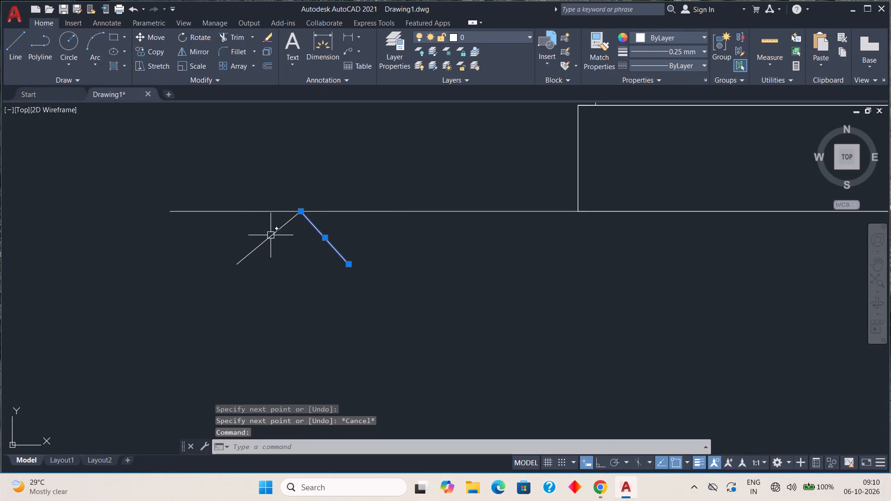
pyautogui.click(271, 235)
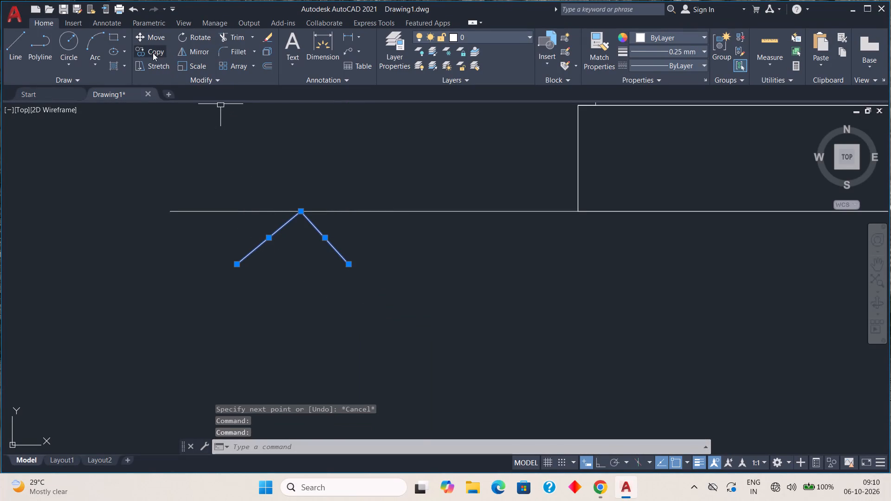
pyautogui.click(153, 52)
pyautogui.click(301, 213)
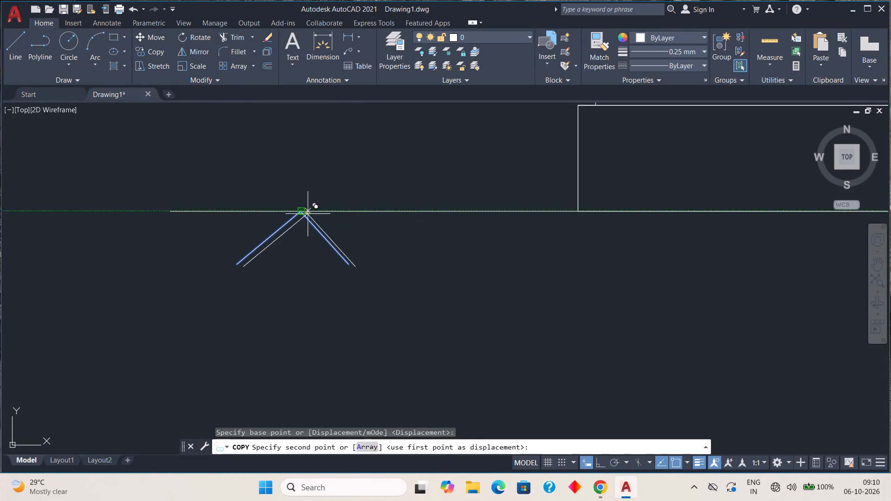
pyautogui.click(320, 213)
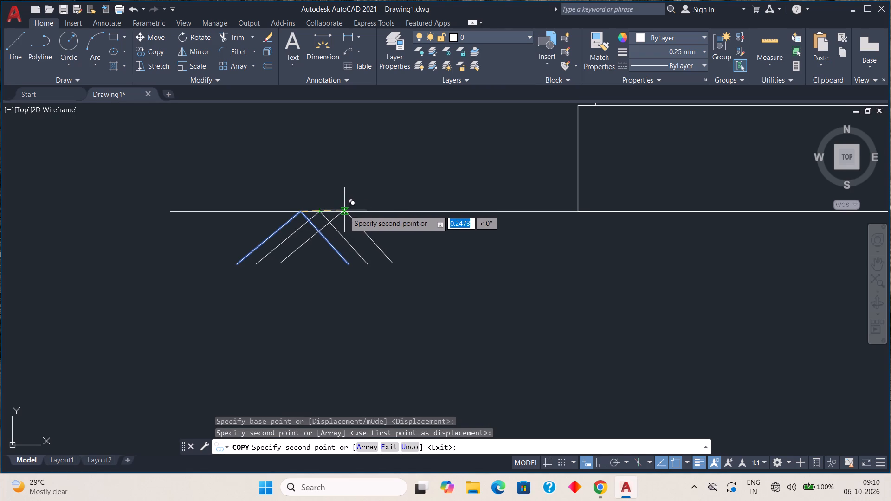
pyautogui.click(345, 210)
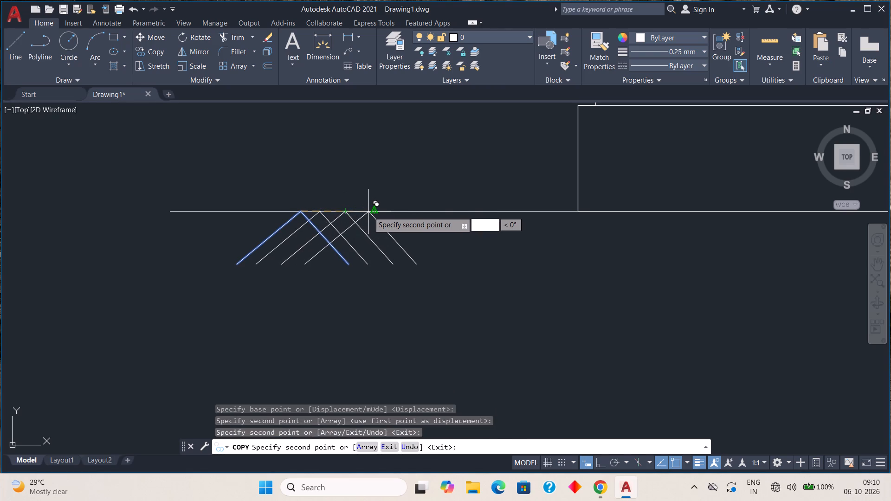
pyautogui.click(368, 212)
pyautogui.click(398, 212)
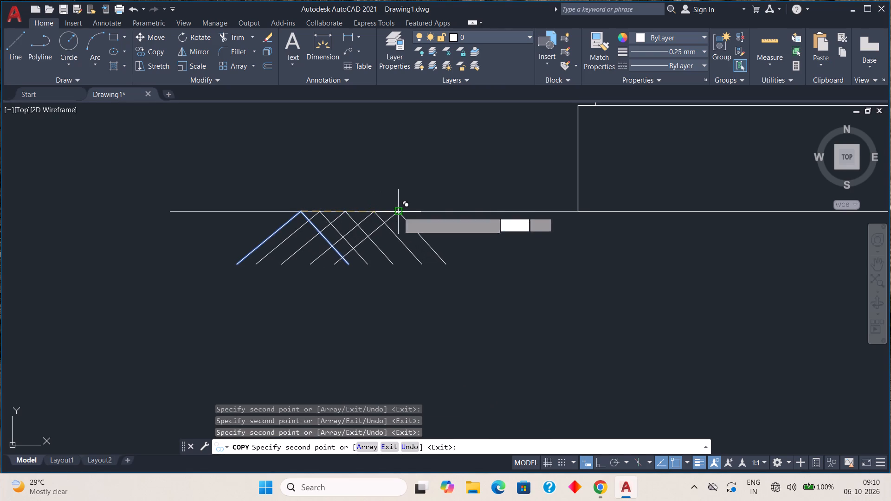
pyautogui.click(425, 214)
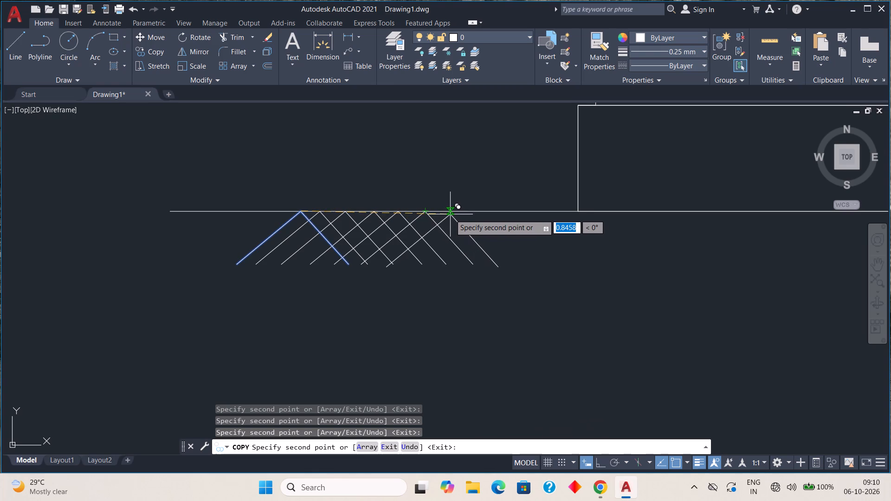
pyautogui.click(451, 214)
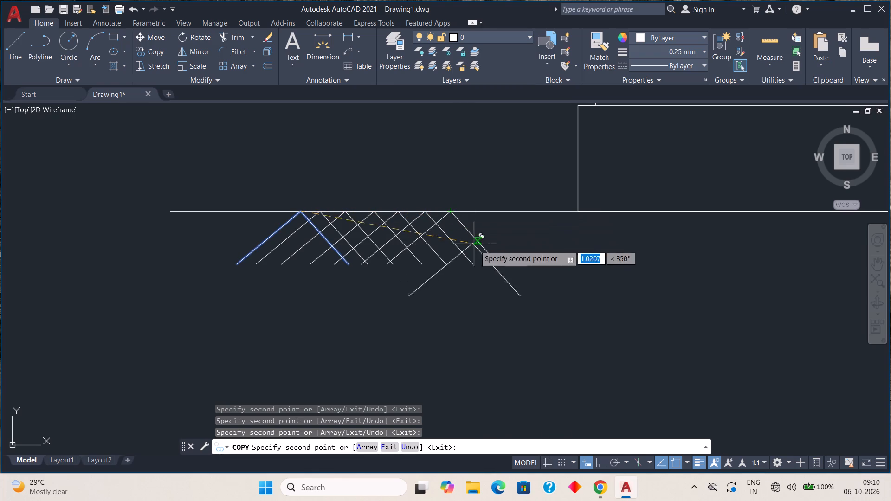
pyautogui.press('Escape')
# Mirror the whole soil pattern about a vertical axis through the middle of the plinth's base, keeping the original.
pyautogui.click(261, 184)
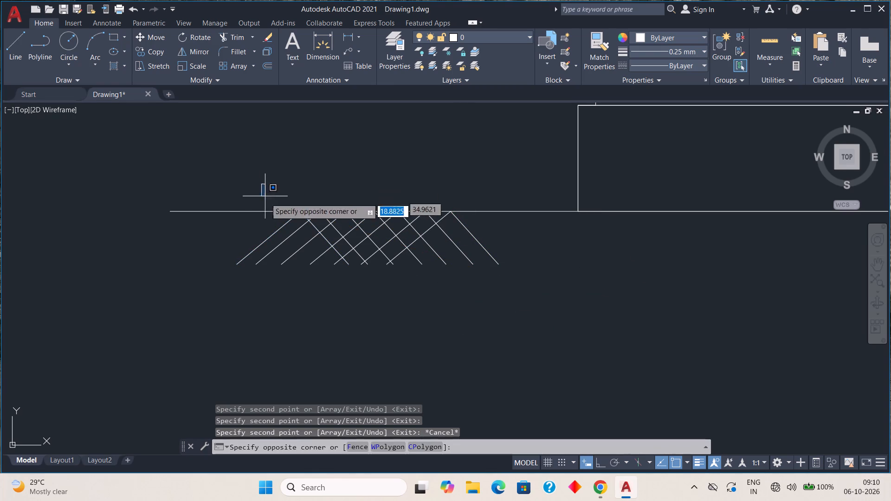
pyautogui.click(522, 314)
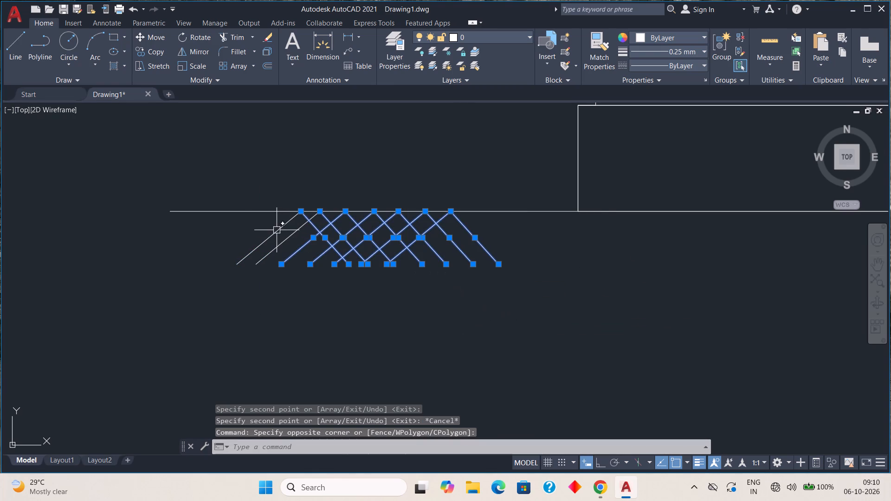
pyautogui.click(277, 230)
pyautogui.click(285, 237)
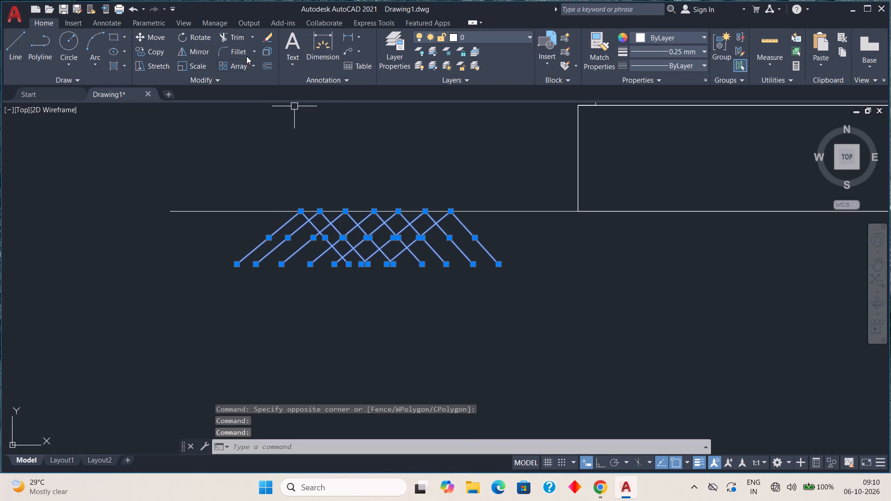
pyautogui.click(188, 47)
pyautogui.scroll(-2, 581, 242)
pyautogui.moveTo(679, 242); pyautogui.dragTo(256, 181, button='middle')
pyautogui.scroll(-2, 440, 240)
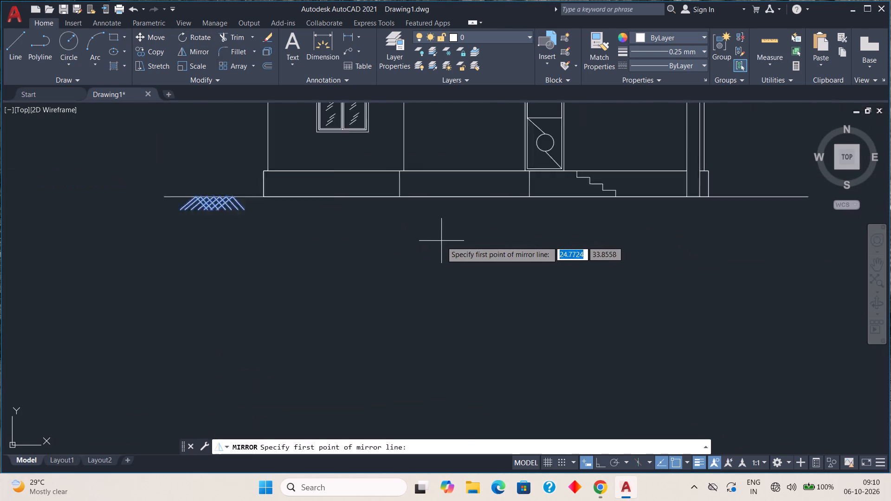
pyautogui.click(471, 214)
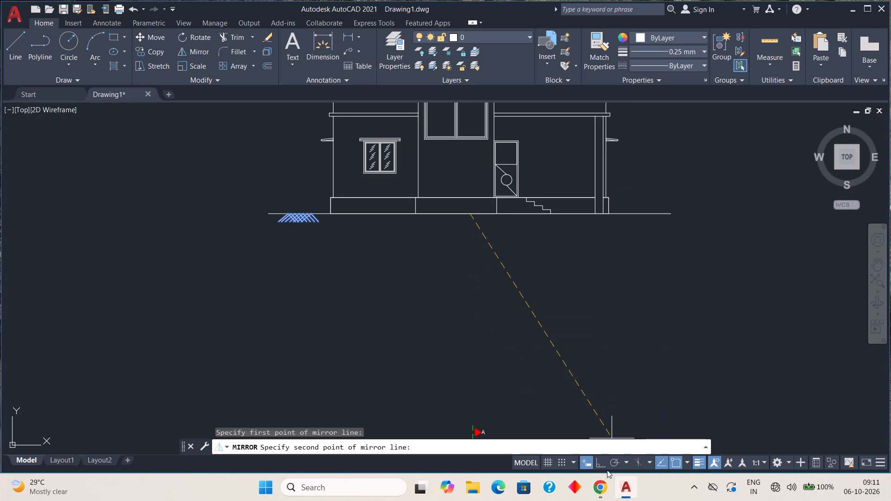
pyautogui.click(597, 463)
pyautogui.click(520, 326)
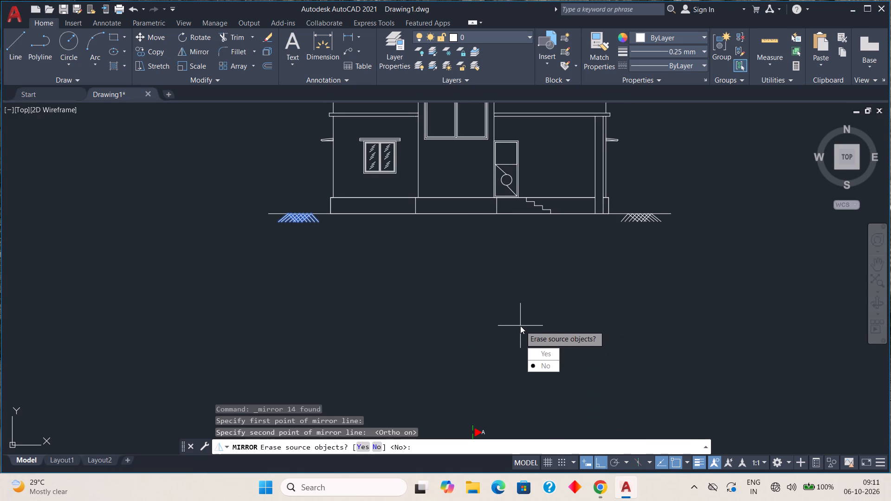
pyautogui.moveTo(542, 363); pyautogui.dragTo(520, 326)
# Set up a hatch with the GRAVEL pattern and the dark grey colour 99,100,102.
pyautogui.scroll(-2, 471, 320)
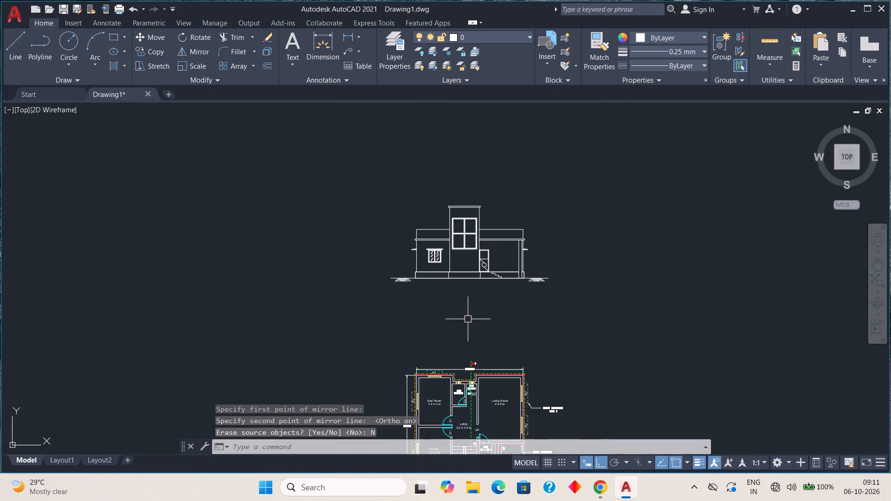
pyautogui.moveTo(466, 306); pyautogui.dragTo(464, 333, button='middle')
pyautogui.scroll(2, 460, 267)
pyautogui.middleClick(465, 325)
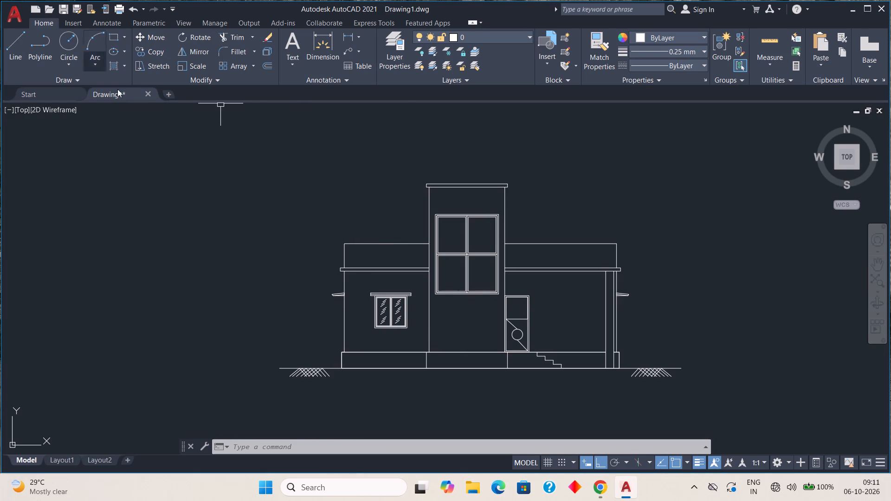
pyautogui.press('h')
pyautogui.press('space')
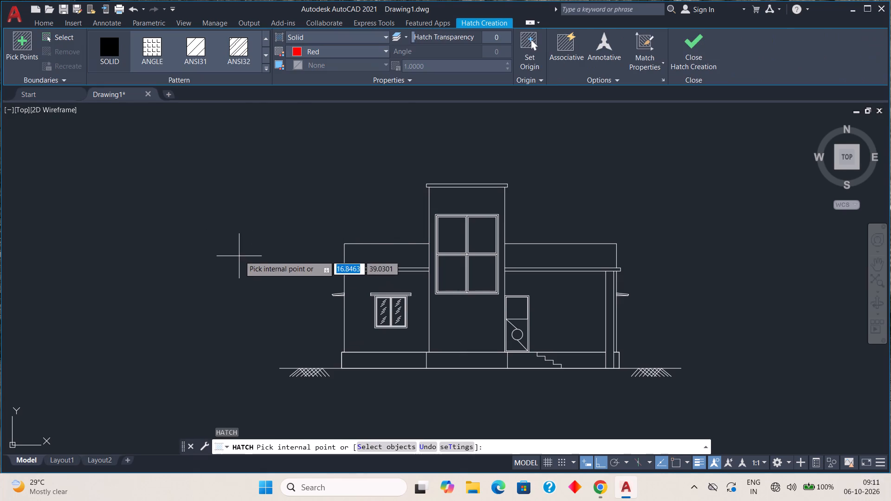
pyautogui.click(386, 33)
pyautogui.click(300, 65)
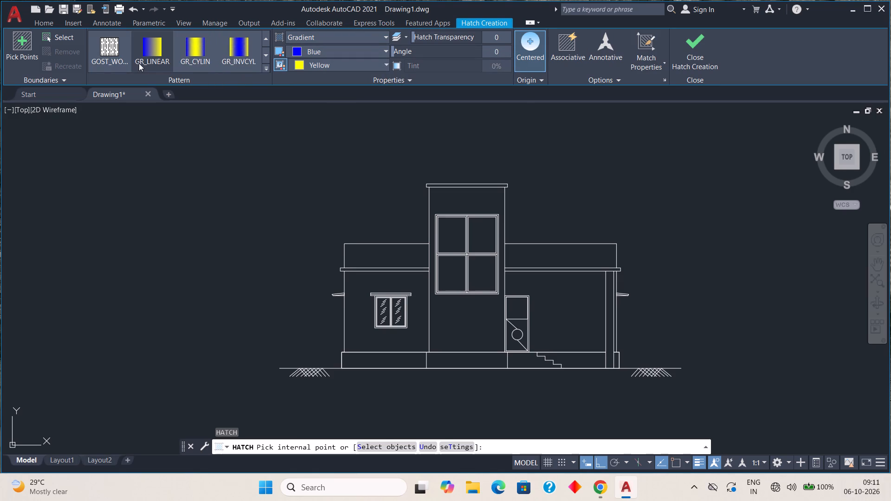
pyautogui.click(267, 67)
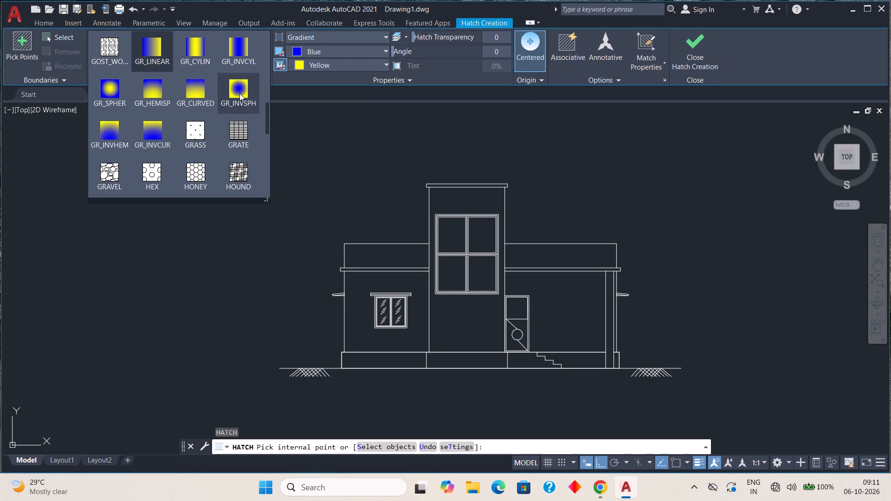
pyautogui.scroll(2, 214, 136)
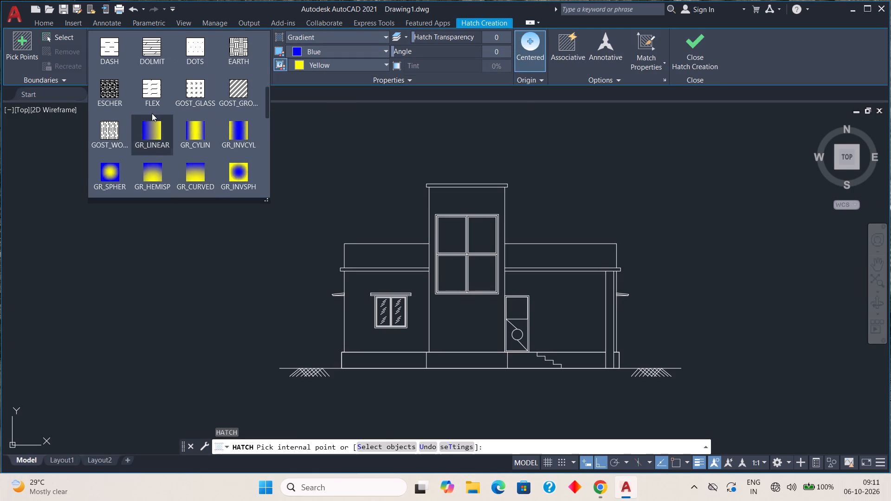
pyautogui.scroll(-1, 188, 87)
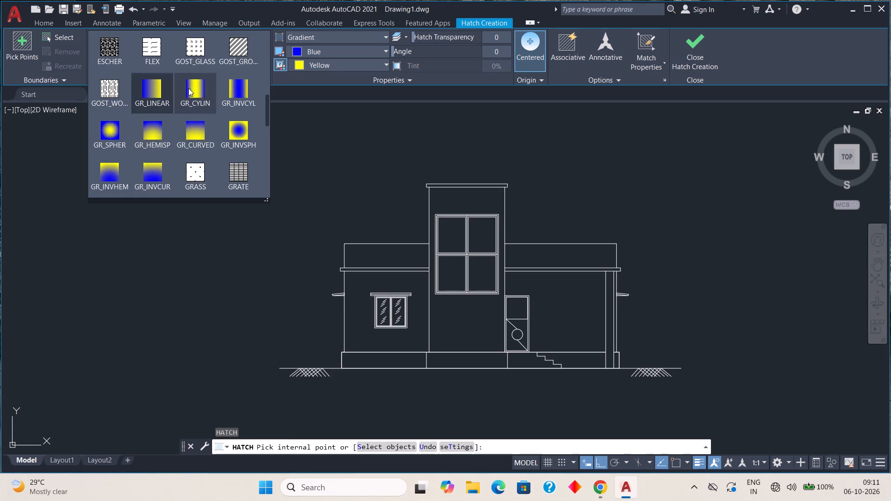
pyautogui.scroll(-2, 188, 89)
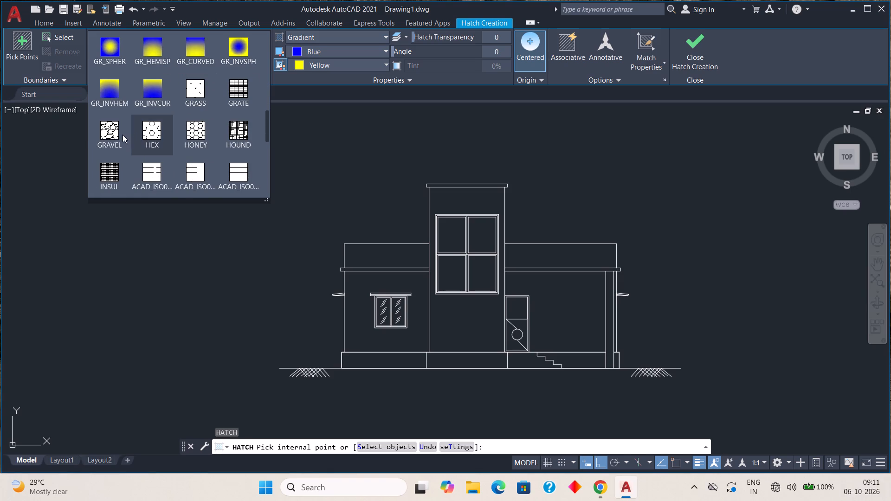
pyautogui.click(115, 133)
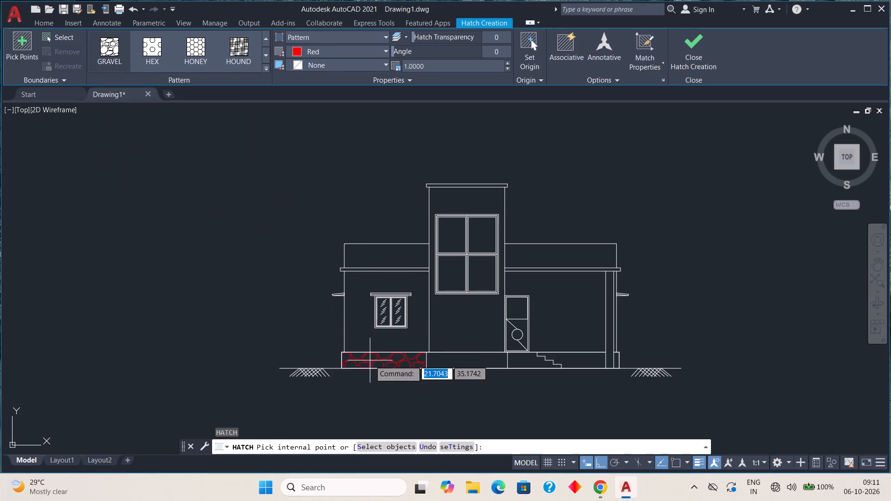
pyautogui.scroll(1, 370, 360)
pyautogui.scroll(-1, 369, 360)
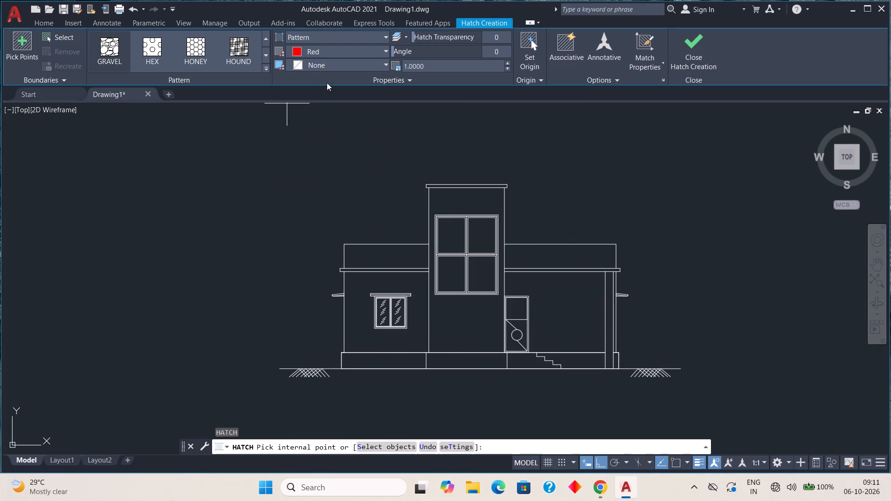
pyautogui.click(388, 47)
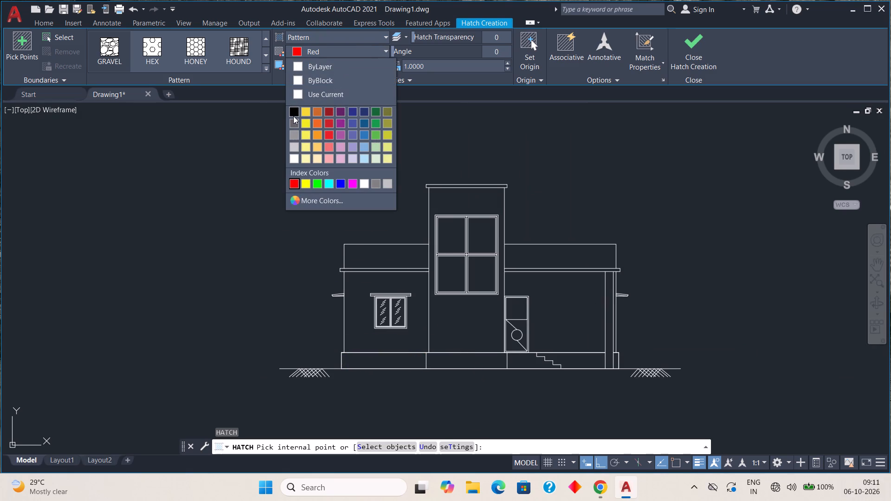
pyautogui.click(294, 122)
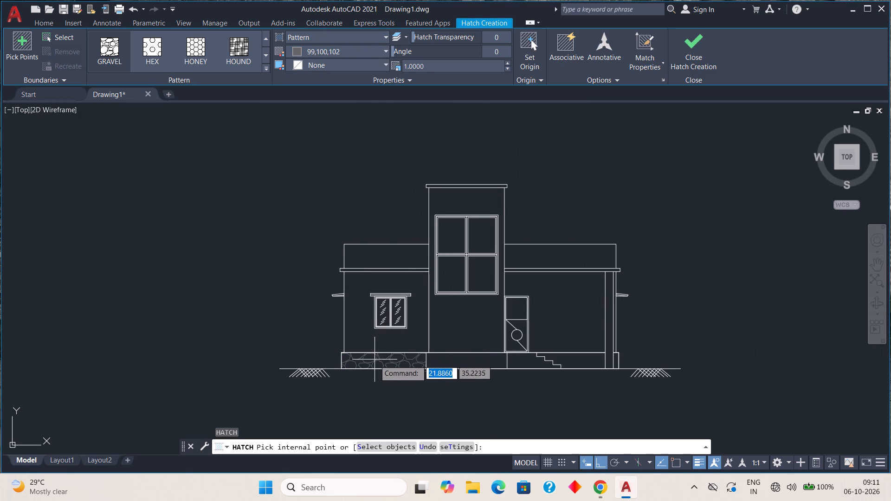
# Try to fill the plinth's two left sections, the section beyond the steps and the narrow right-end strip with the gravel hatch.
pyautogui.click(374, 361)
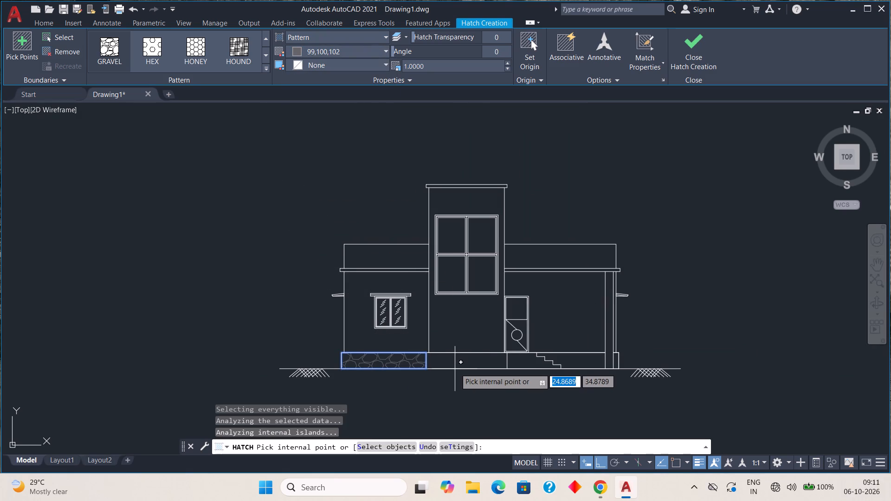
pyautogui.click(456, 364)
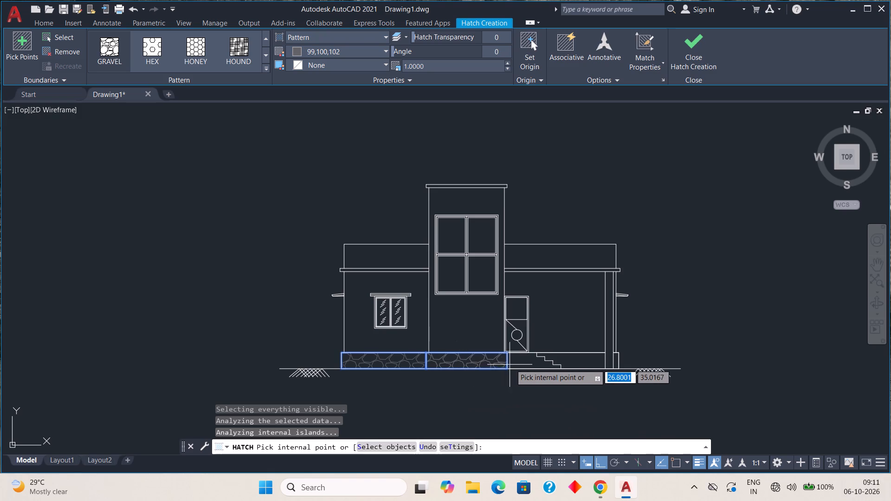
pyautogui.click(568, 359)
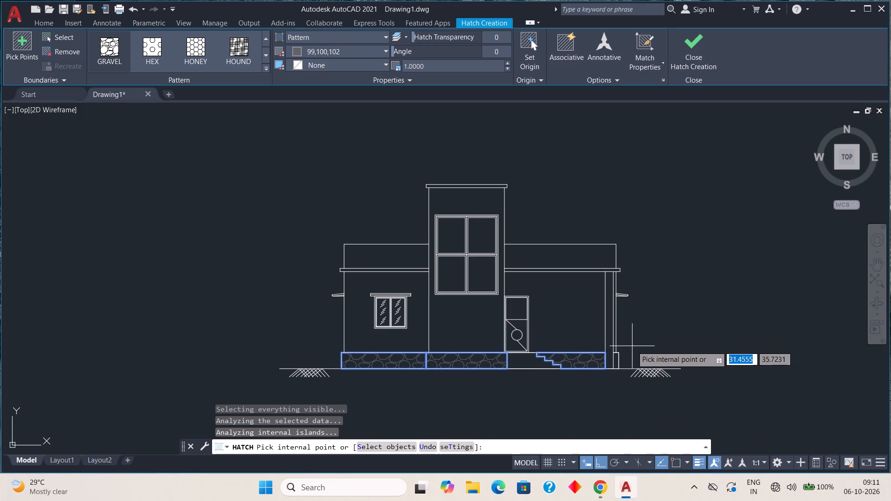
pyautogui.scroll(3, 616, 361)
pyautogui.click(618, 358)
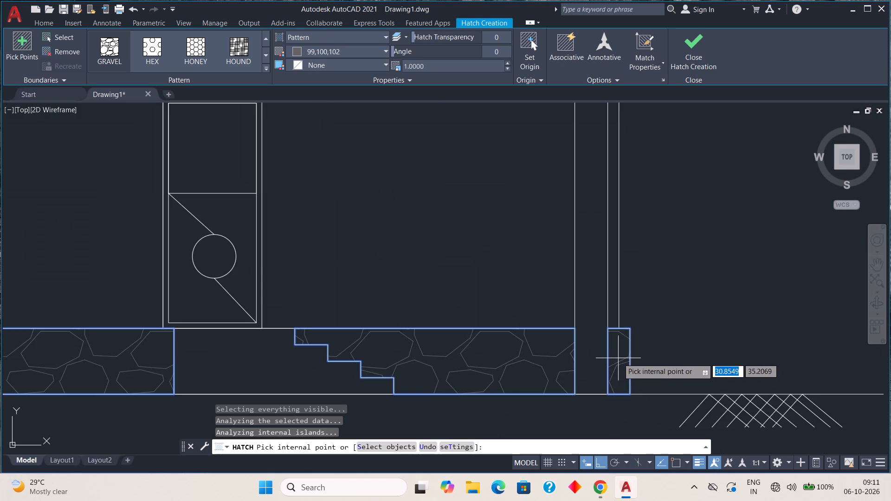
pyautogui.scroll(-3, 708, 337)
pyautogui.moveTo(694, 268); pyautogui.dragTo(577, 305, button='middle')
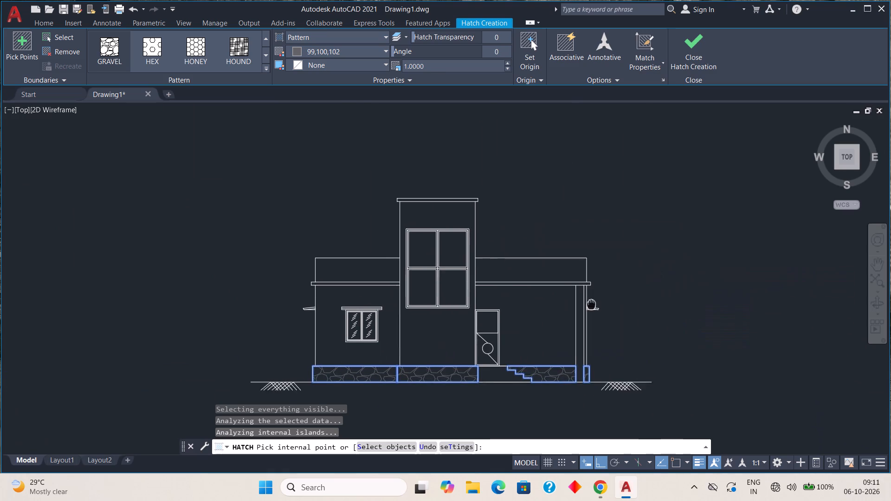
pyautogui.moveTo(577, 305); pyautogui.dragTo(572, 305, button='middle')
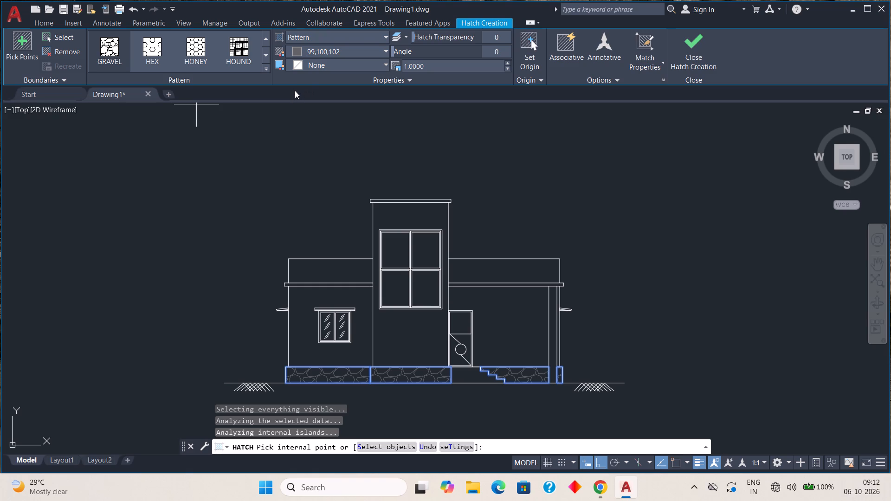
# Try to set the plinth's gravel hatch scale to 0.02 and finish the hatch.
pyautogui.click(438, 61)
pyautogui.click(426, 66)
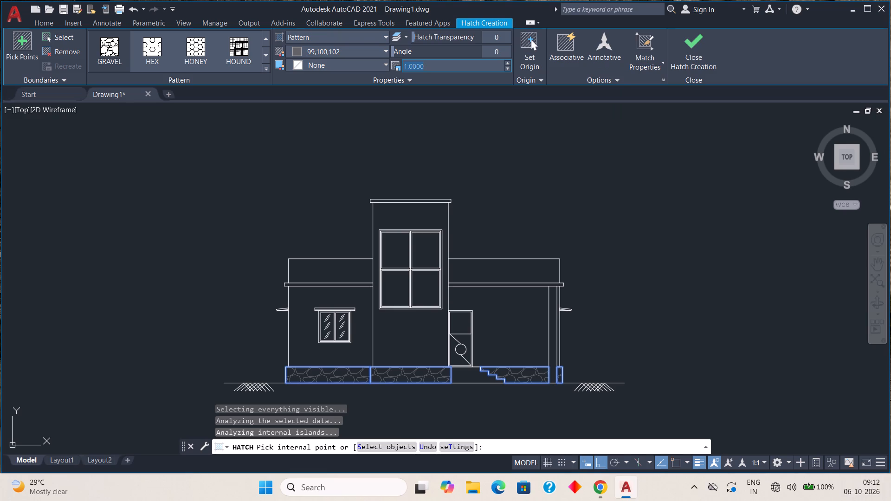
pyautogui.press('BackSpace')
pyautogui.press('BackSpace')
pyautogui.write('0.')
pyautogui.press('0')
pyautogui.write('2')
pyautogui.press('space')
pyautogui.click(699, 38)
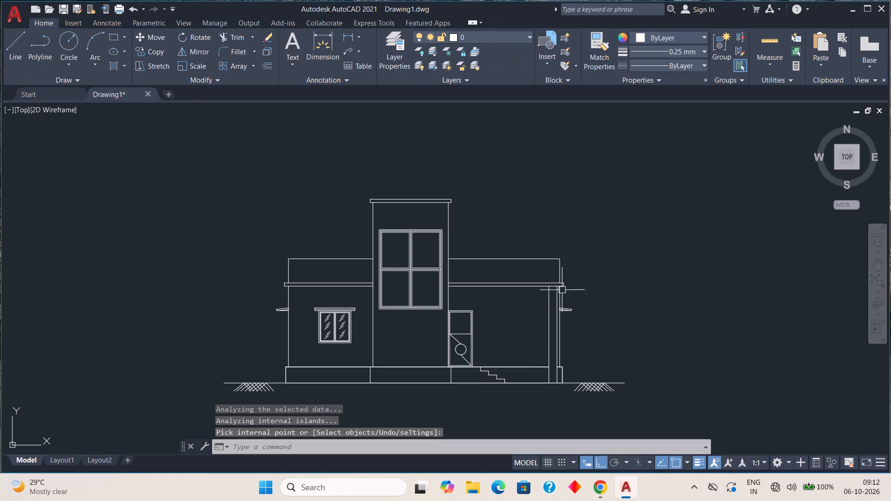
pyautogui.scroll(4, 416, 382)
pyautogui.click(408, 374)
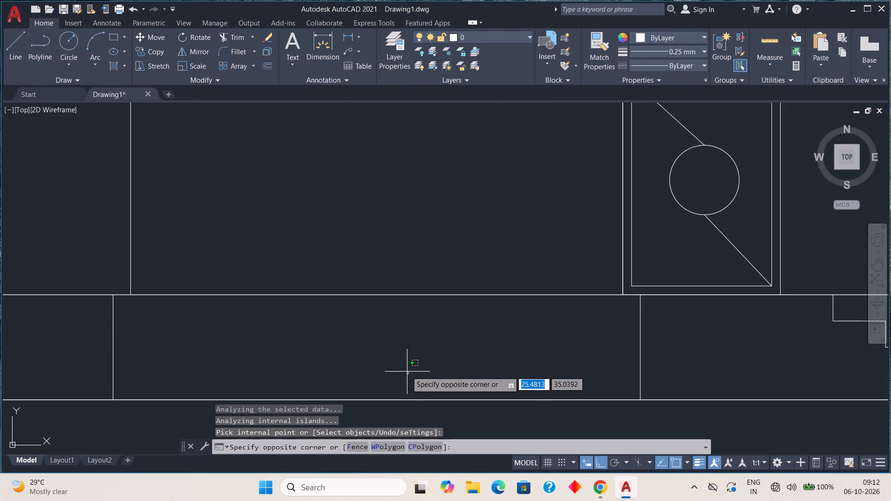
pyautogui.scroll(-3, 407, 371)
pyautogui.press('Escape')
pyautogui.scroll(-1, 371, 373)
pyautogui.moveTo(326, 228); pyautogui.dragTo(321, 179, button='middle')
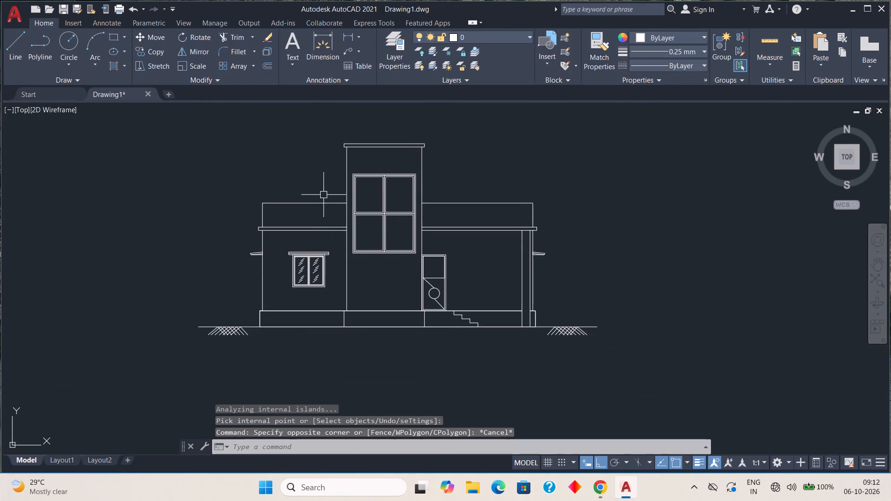
# Fill the plinth's two left sections, the section beyond the steps and the narrow right-end strip with GRAVEL hatch at scale 1.
pyautogui.press('h')
pyautogui.press('space')
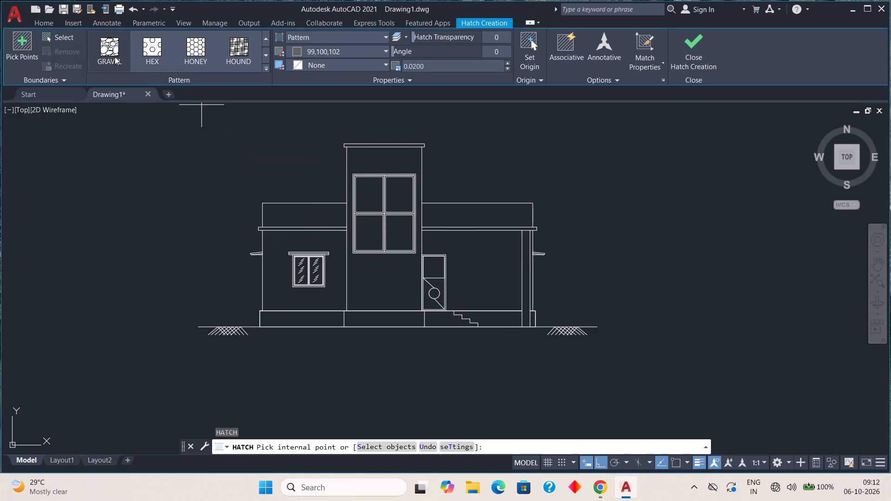
pyautogui.click(114, 55)
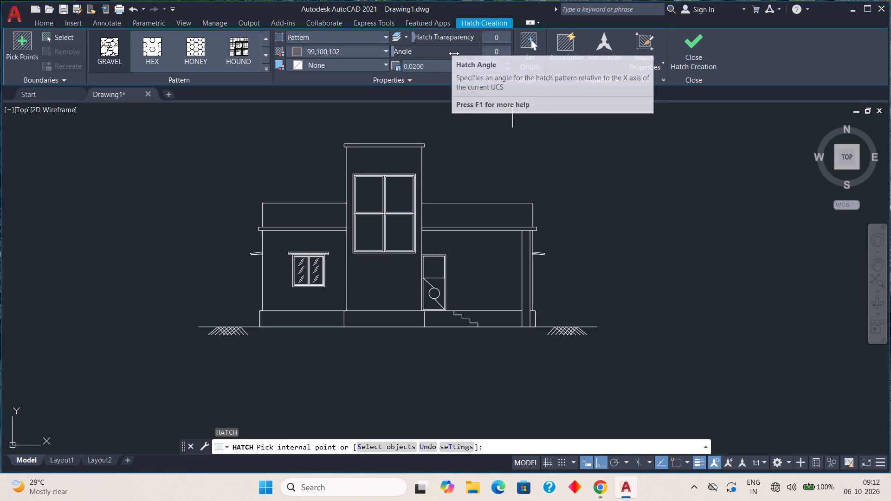
pyautogui.click(439, 69)
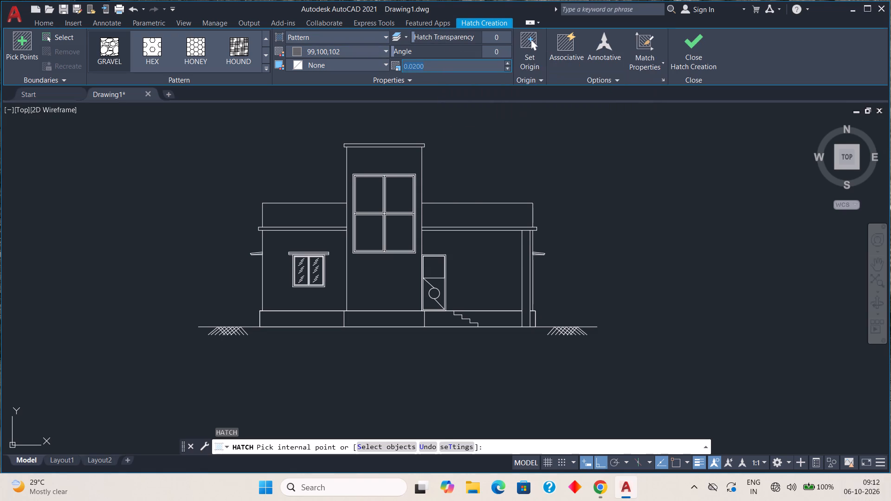
pyautogui.press('BackSpace')
pyautogui.press('1')
pyautogui.press('Return')
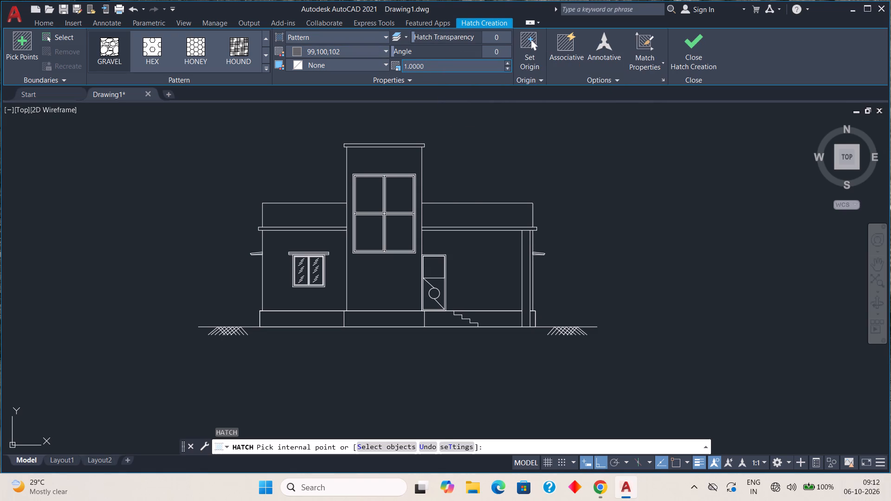
pyautogui.click(314, 321)
pyautogui.click(364, 318)
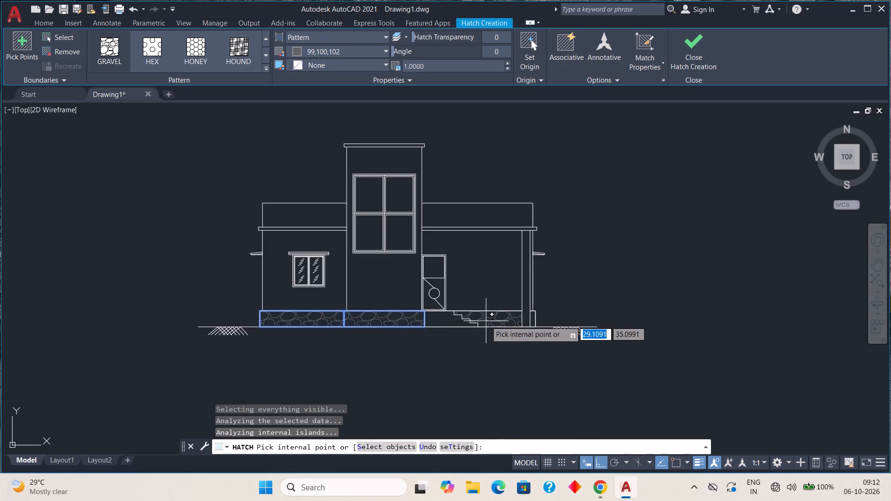
pyautogui.click(487, 321)
pyautogui.scroll(3, 530, 319)
pyautogui.click(540, 316)
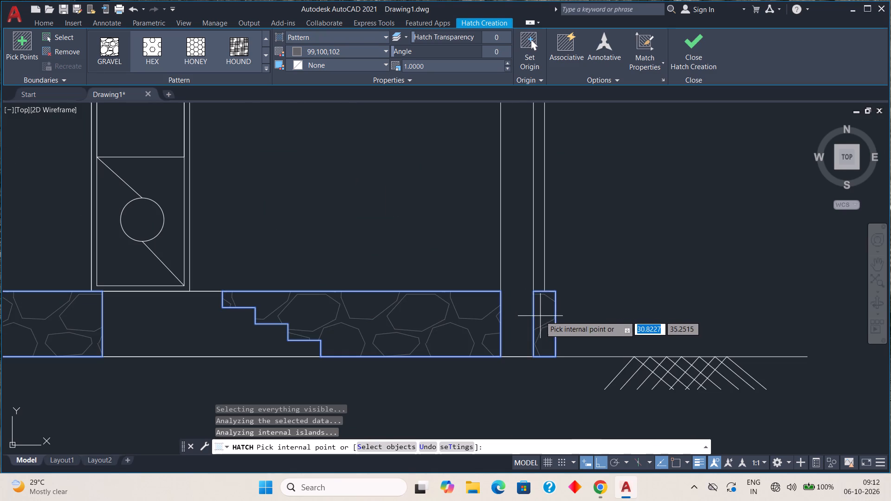
pyautogui.scroll(-4, 633, 270)
pyautogui.moveTo(481, 332); pyautogui.dragTo(431, 379, button='middle')
pyautogui.scroll(2, 477, 322)
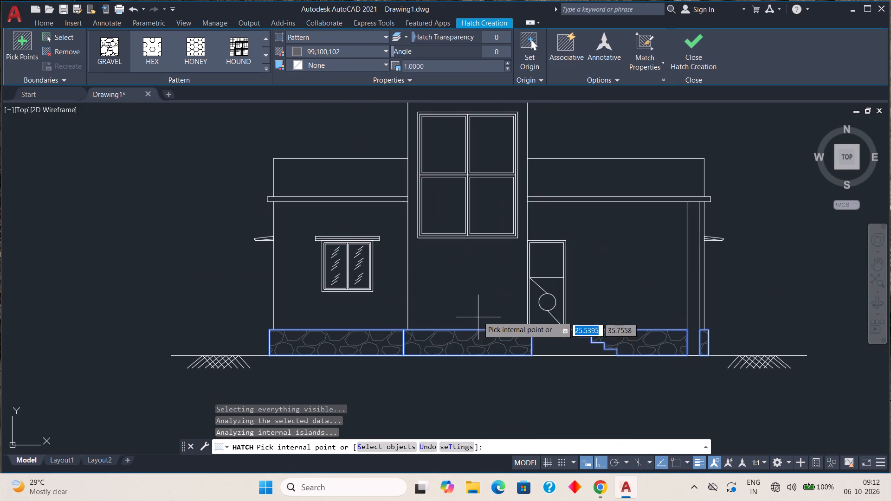
pyautogui.press('Escape')
# Copy the GROUND FLOOR title from under the plan straight up about 21 units, placing it centrally below the elevation's ground line.
pyautogui.scroll(-2, 471, 337)
pyautogui.moveTo(492, 382); pyautogui.dragTo(464, 255, button='middle')
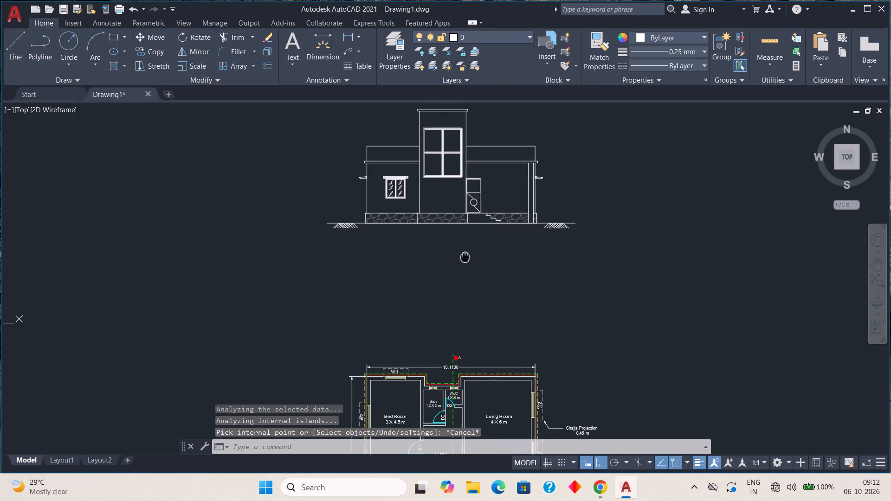
pyautogui.moveTo(464, 255); pyautogui.dragTo(464, 253, button='middle')
pyautogui.scroll(-1, 461, 258)
pyautogui.moveTo(459, 276); pyautogui.dragTo(447, 306, button='middle')
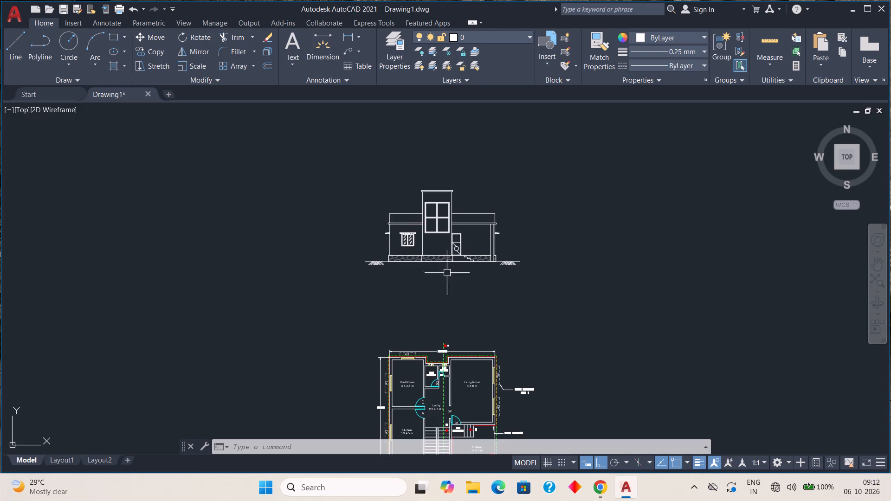
pyautogui.scroll(-1, 467, 262)
pyautogui.moveTo(460, 306); pyautogui.dragTo(461, 218, button='middle')
pyautogui.scroll(4, 460, 285)
pyautogui.moveTo(443, 365); pyautogui.dragTo(440, 360, button='middle')
pyautogui.scroll(-1, 443, 365)
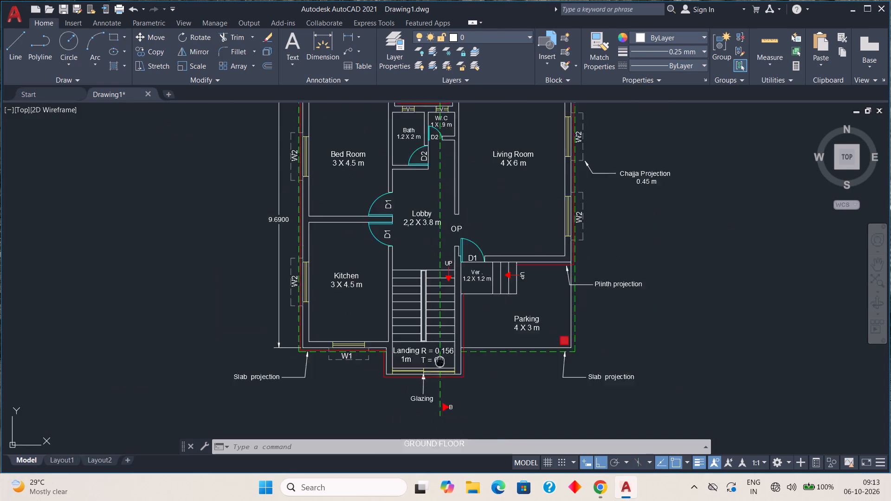
pyautogui.moveTo(440, 360); pyautogui.dragTo(456, 184, button='middle')
pyautogui.moveTo(411, 246); pyautogui.dragTo(416, 254)
pyautogui.click(498, 277)
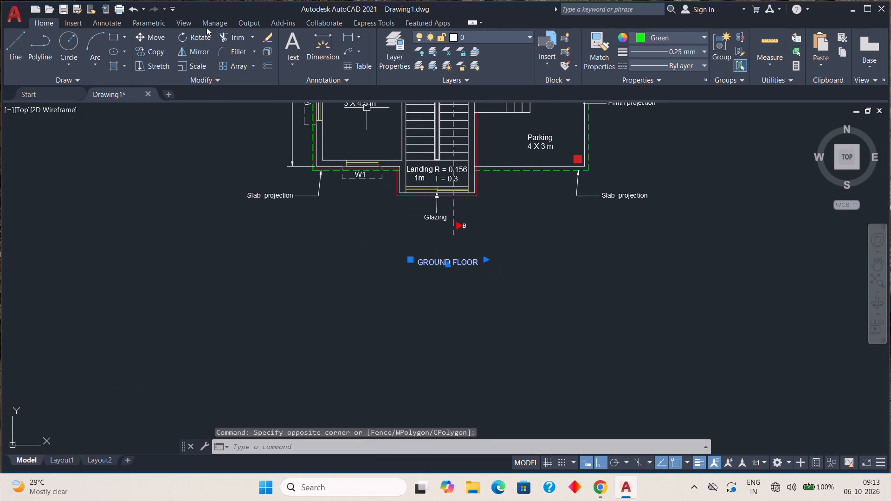
pyautogui.click(158, 52)
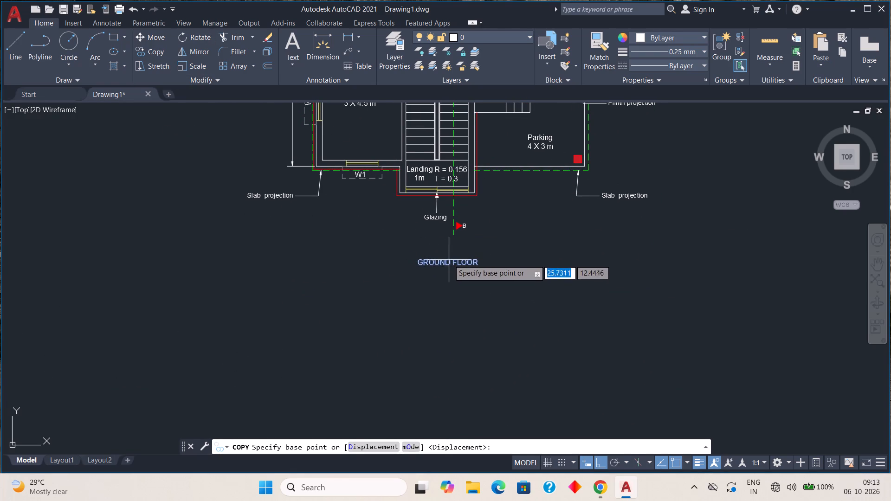
pyautogui.click(450, 259)
pyautogui.scroll(-1, 452, 143)
pyautogui.moveTo(428, 163); pyautogui.dragTo(429, 265, button='middle')
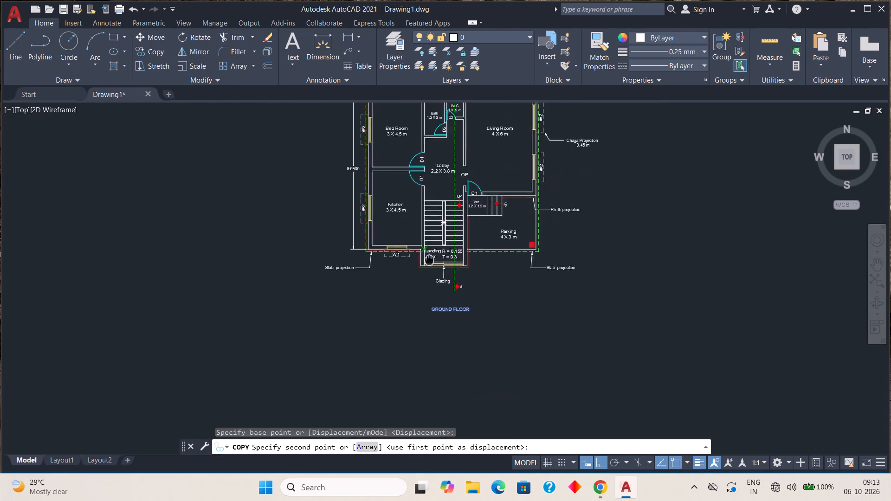
pyautogui.moveTo(429, 265); pyautogui.dragTo(366, 429, button='middle')
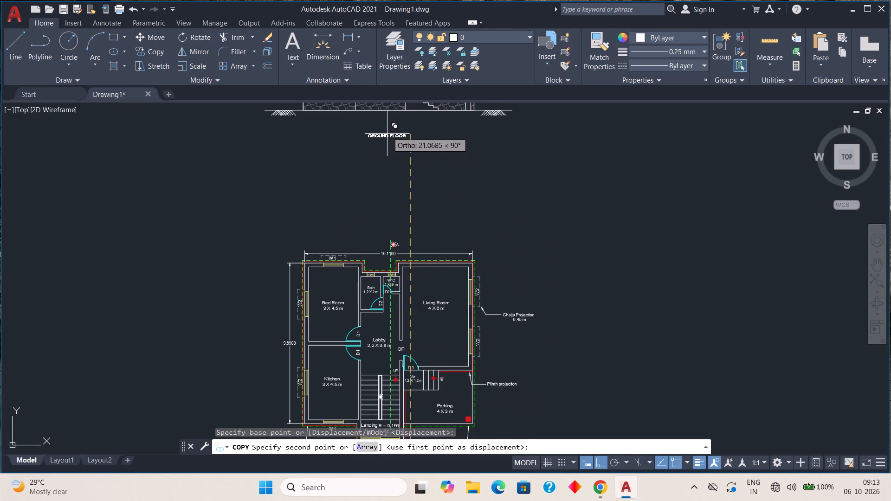
pyautogui.click(388, 131)
pyautogui.press('Escape')
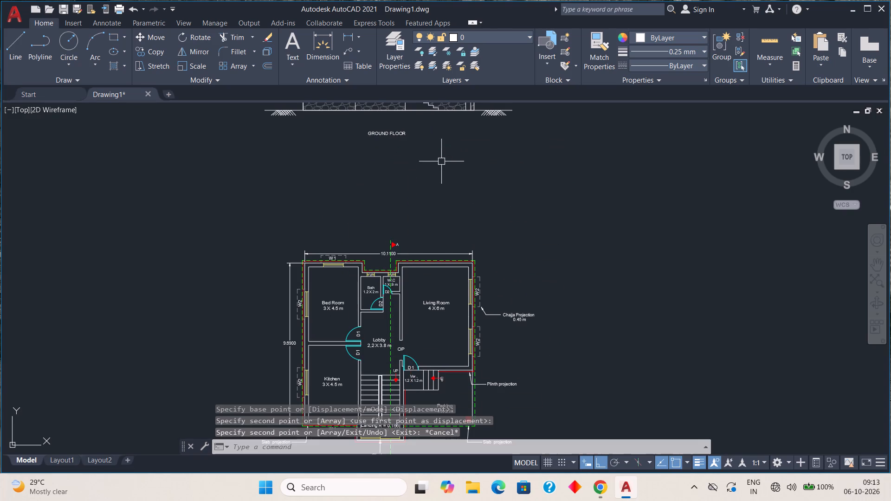
# Change the copied title below the front elevation to read ELEVATION.
pyautogui.moveTo(432, 147); pyautogui.dragTo(427, 279, button='middle')
pyautogui.scroll(1, 396, 250)
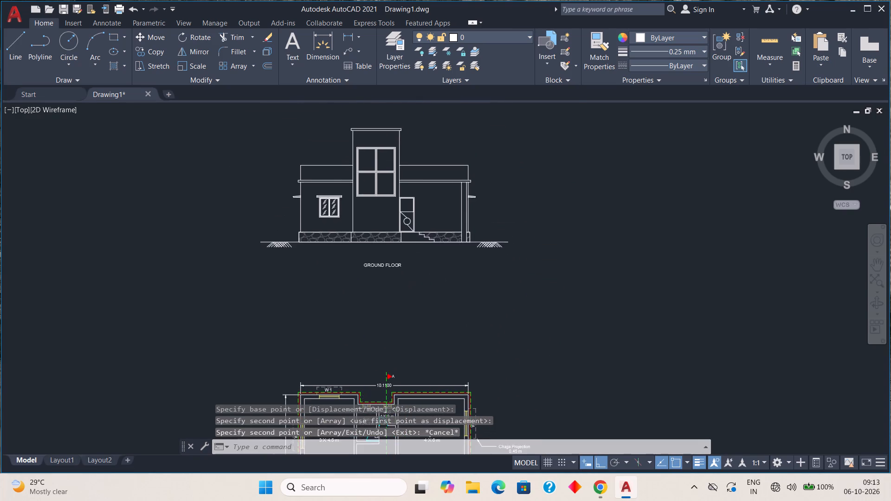
pyautogui.scroll(1, 396, 250)
pyautogui.doubleClick(382, 290)
pyautogui.click(411, 285)
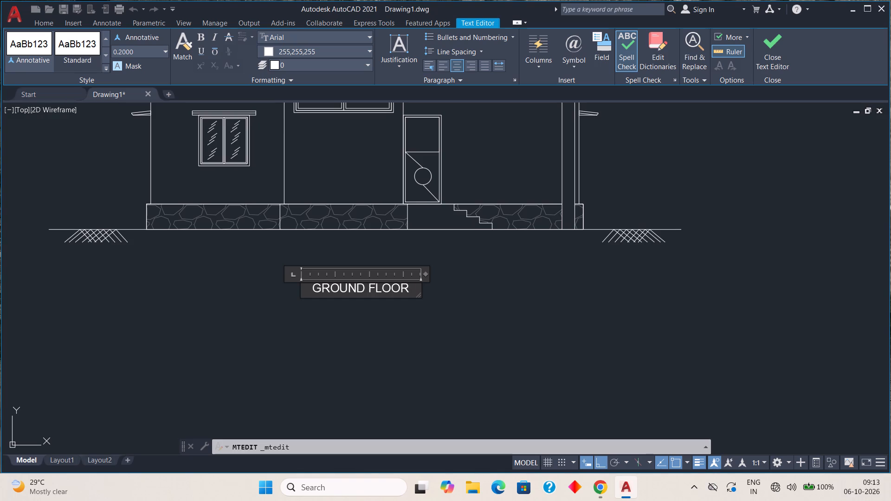
pyautogui.press('BackSpace')
pyautogui.press('BackSpace')
pyautogui.press('BackSpace')
pyautogui.press('BackSpace')
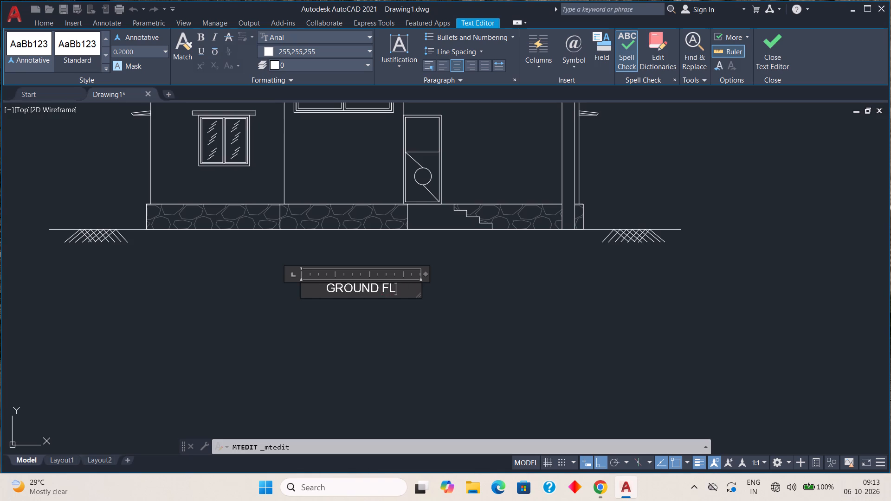
pyautogui.press('BackSpace')
pyautogui.press('BackSpace')
pyautogui.press('BackSpace')
pyautogui.press('BackSpace')
pyautogui.press('BackSpace')
pyautogui.press('BackSpace')
pyautogui.press('BackSpace')
pyautogui.press('BackSpace')
pyautogui.press('BackSpace')
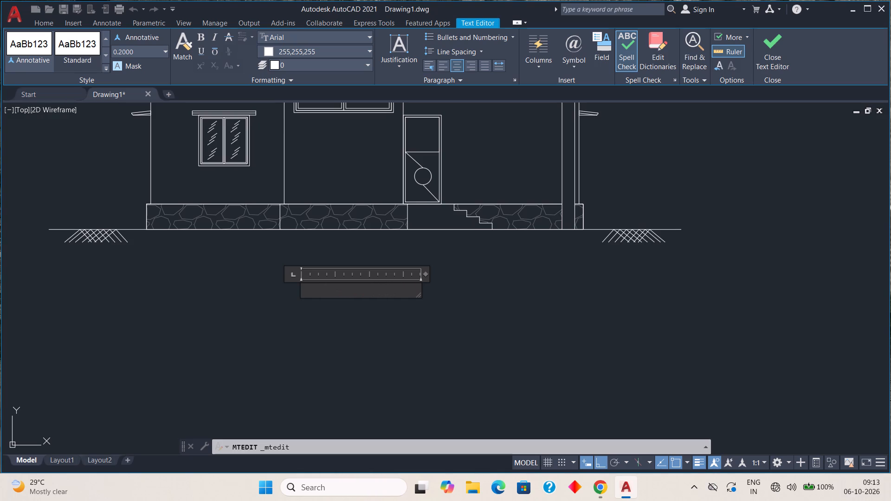
pyautogui.press('e')
pyautogui.write('lev')
pyautogui.press('BackSpace')
pyautogui.press('BackSpace')
pyautogui.press('BackSpace')
pyautogui.write('LA')
pyautogui.press('BackSpace')
pyautogui.write('EVA')
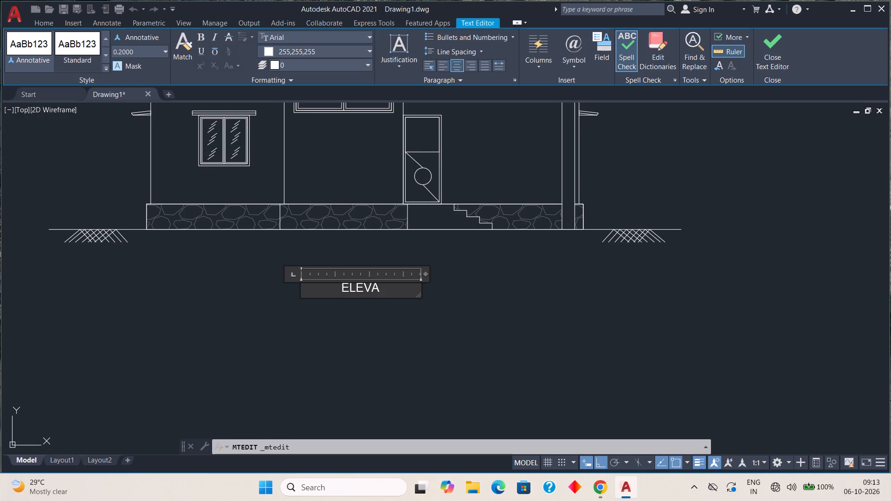
pyautogui.write('TION')
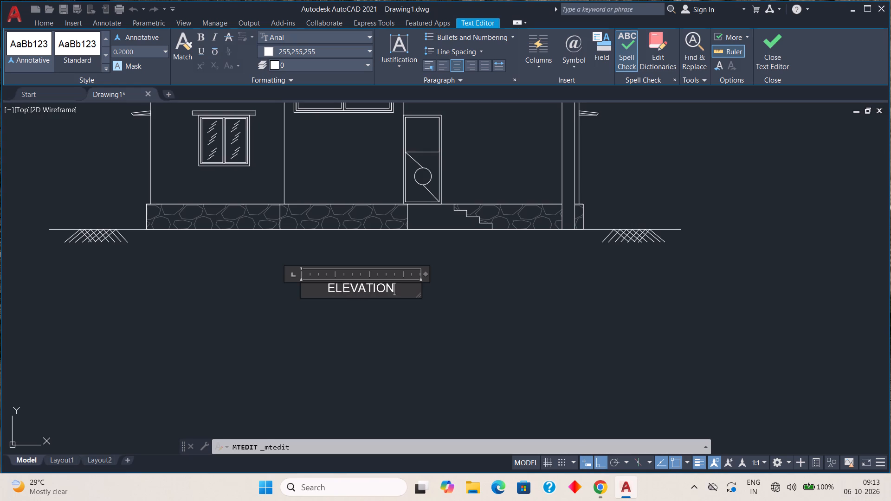
pyautogui.press('space')
pyautogui.click(536, 305)
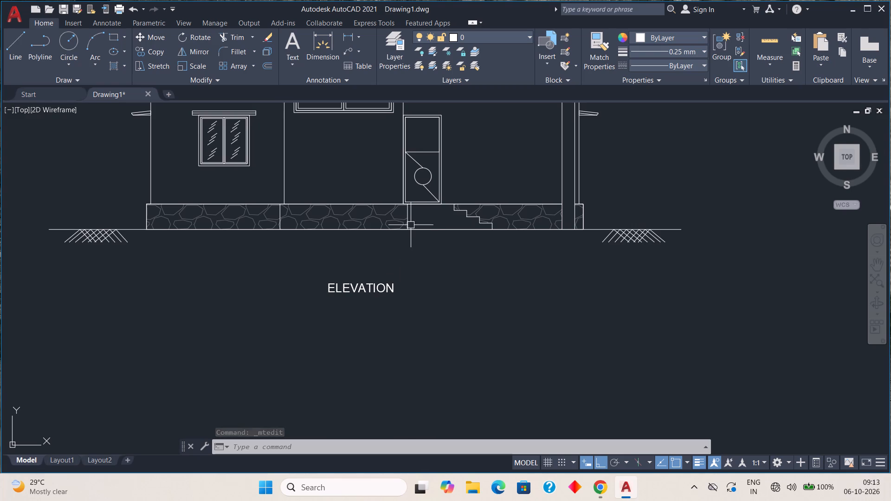
# Copy the Plinth projection leader note from the plan straight up about 20.4 units, beside the elevation's right-hand parapet.
pyautogui.scroll(-3, 421, 203)
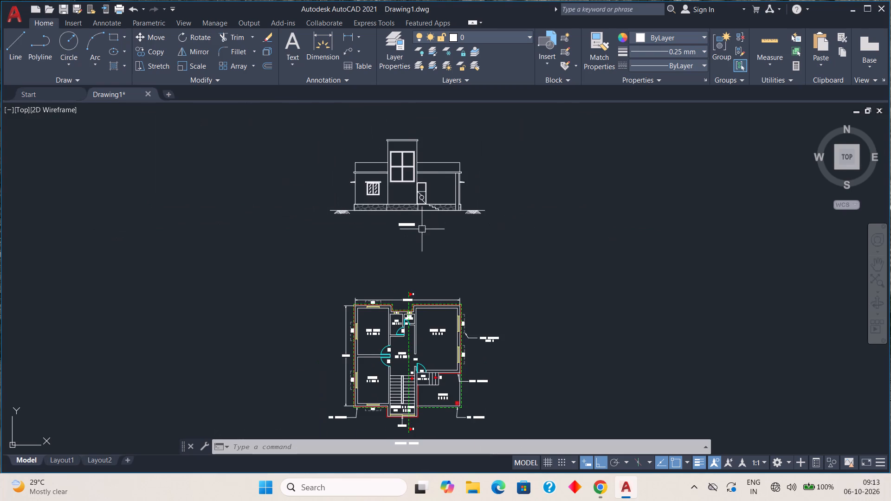
pyautogui.moveTo(426, 238); pyautogui.dragTo(432, 257, button='middle')
pyautogui.scroll(-1, 433, 260)
pyautogui.scroll(2, 433, 259)
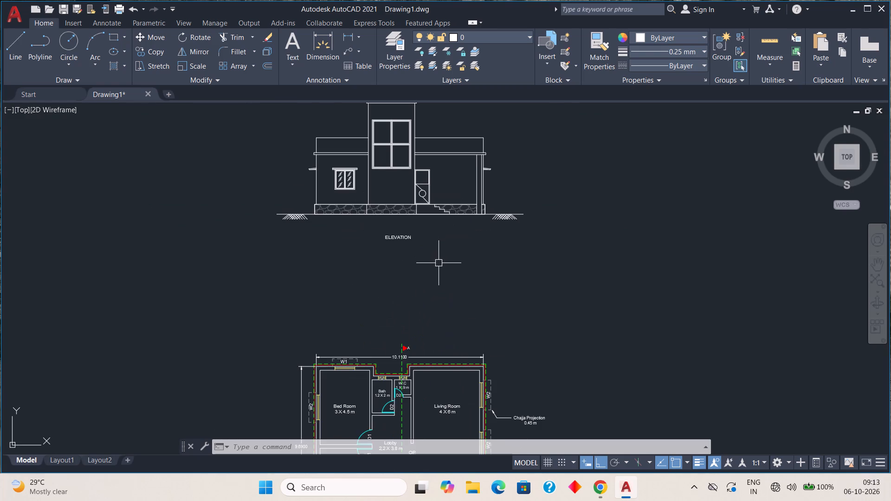
pyautogui.scroll(-1, 435, 269)
pyautogui.moveTo(433, 283); pyautogui.dragTo(413, 263, button='middle')
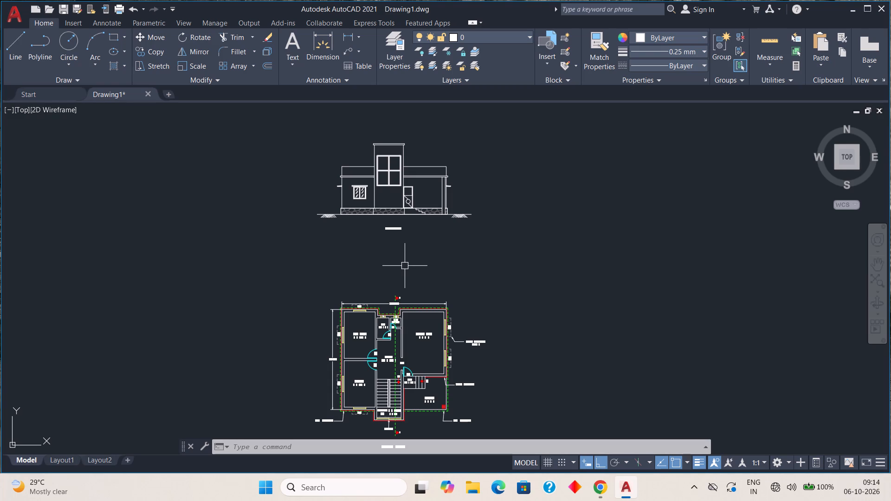
pyautogui.scroll(3, 486, 382)
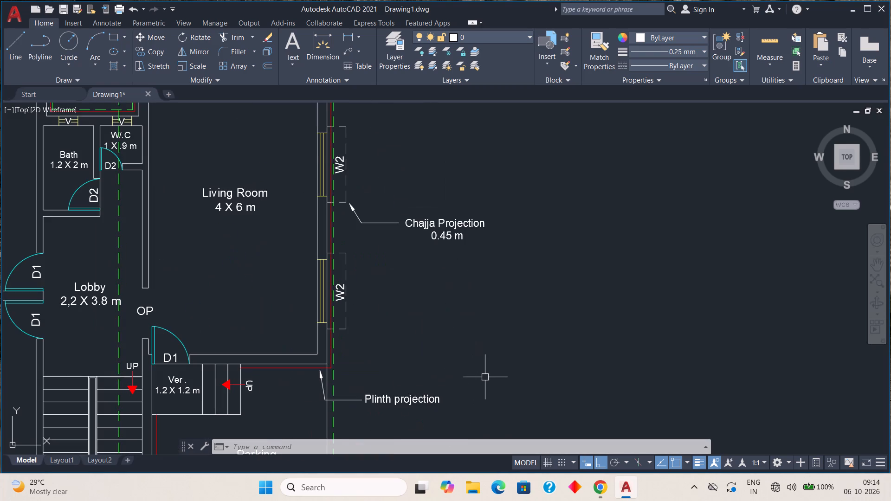
pyautogui.click(382, 401)
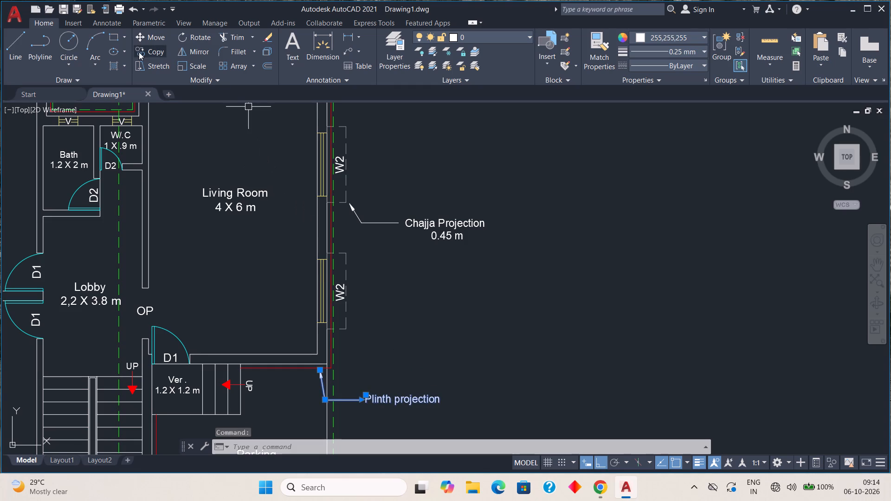
pyautogui.click(139, 52)
pyautogui.click(396, 401)
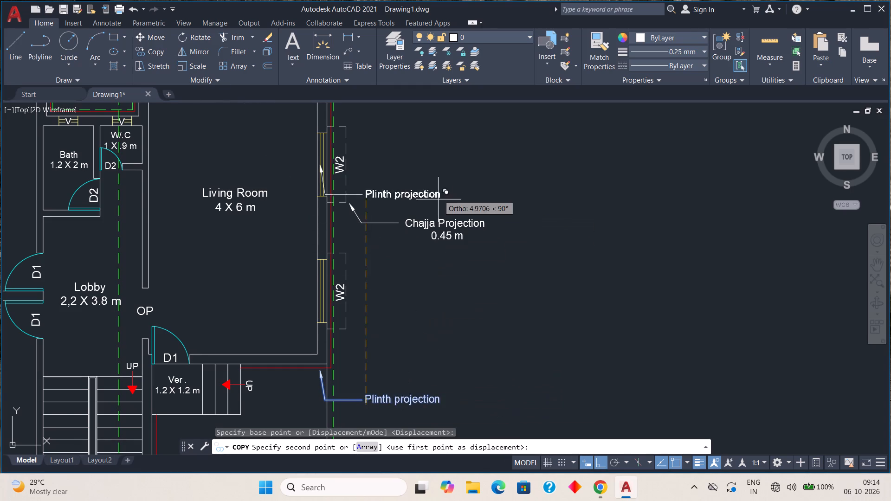
pyautogui.scroll(-1, 439, 194)
pyautogui.moveTo(439, 182); pyautogui.dragTo(452, 474, button='middle')
pyautogui.moveTo(417, 272); pyautogui.dragTo(417, 437, button='middle')
pyautogui.moveTo(430, 278); pyautogui.dragTo(428, 311, button='middle')
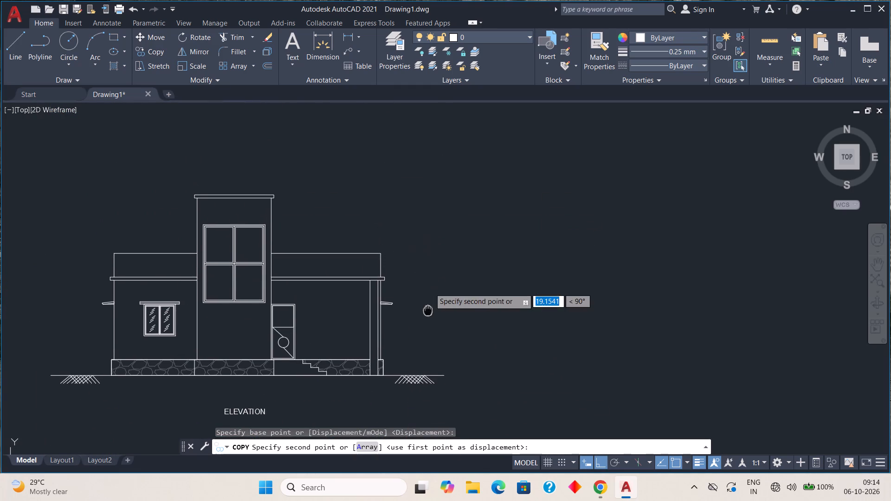
pyautogui.moveTo(428, 311); pyautogui.dragTo(427, 313, button='middle')
pyautogui.scroll(4, 431, 277)
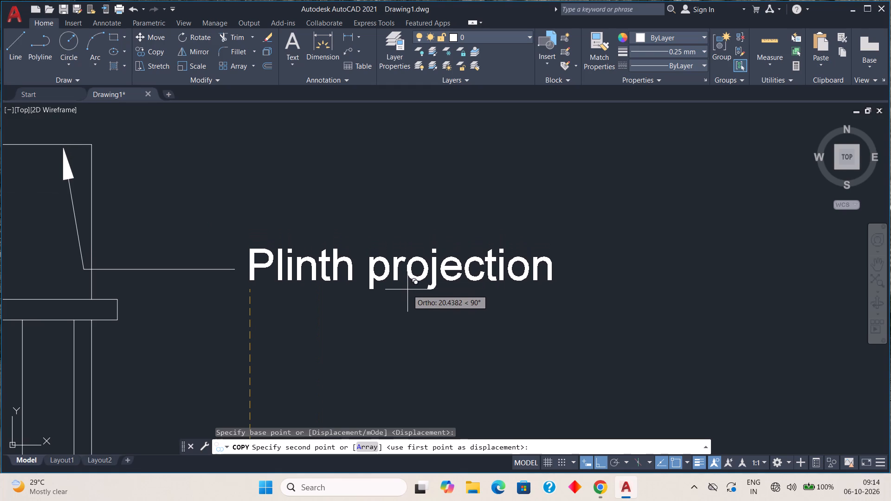
pyautogui.click(409, 285)
pyautogui.press('Escape')
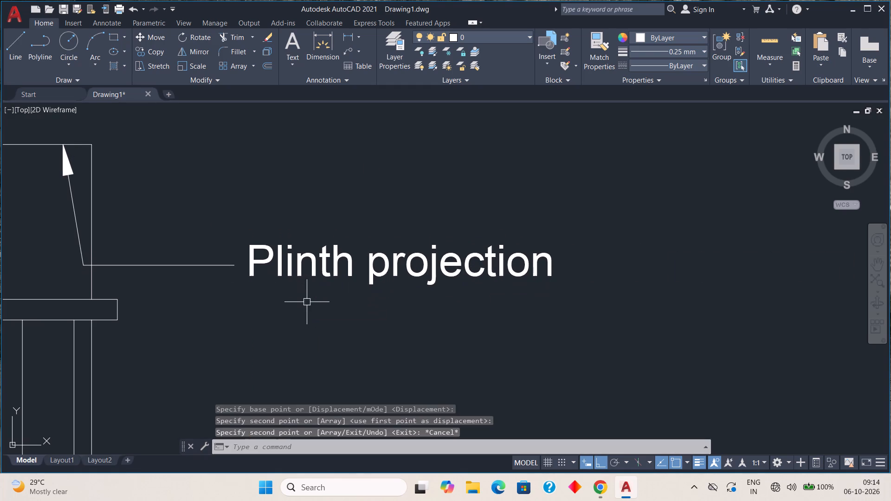
# Stretch the copied leader note's landing straight up about 1.2 units so its text sits above the parapet's top edge.
pyautogui.click(138, 267)
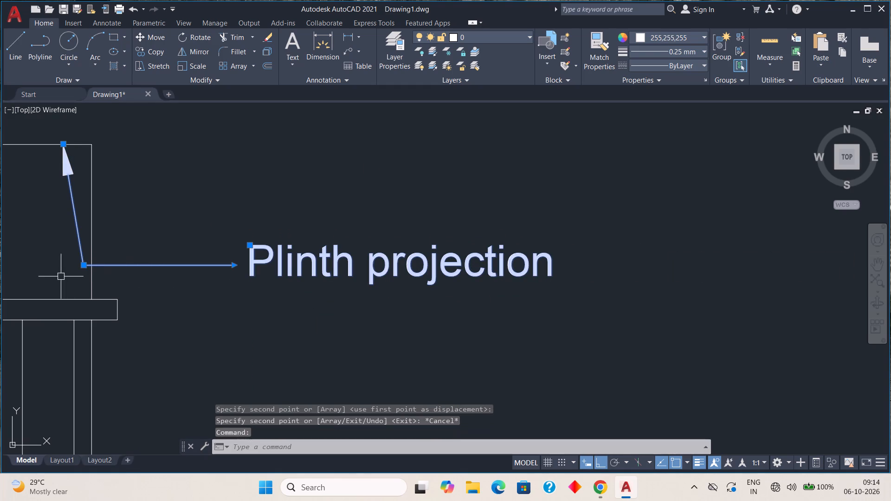
pyautogui.click(84, 265)
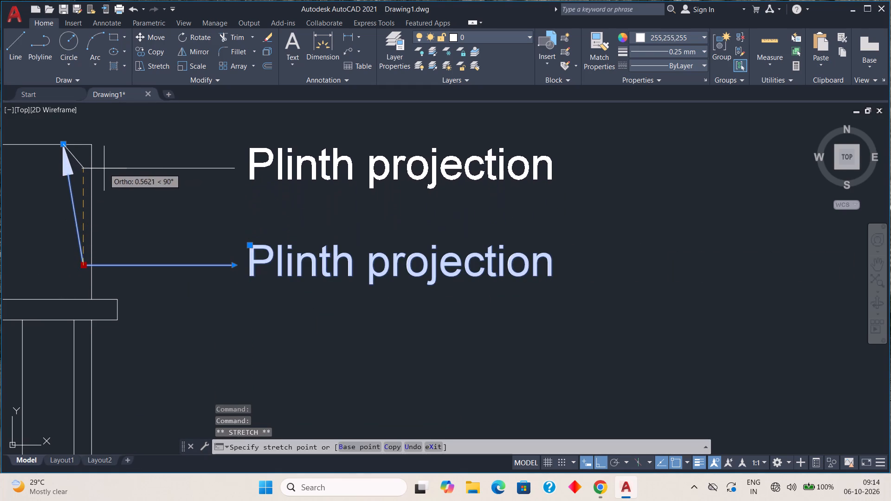
pyautogui.moveTo(106, 154); pyautogui.dragTo(129, 341, button='middle')
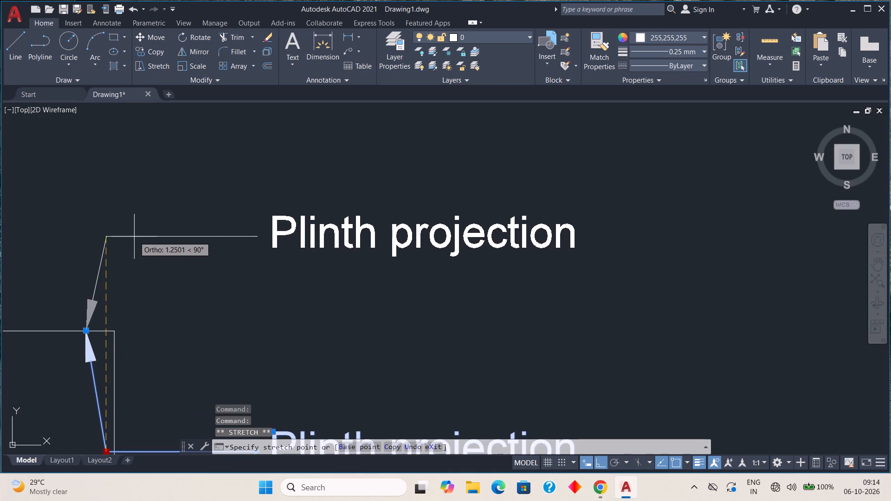
pyautogui.click(194, 247)
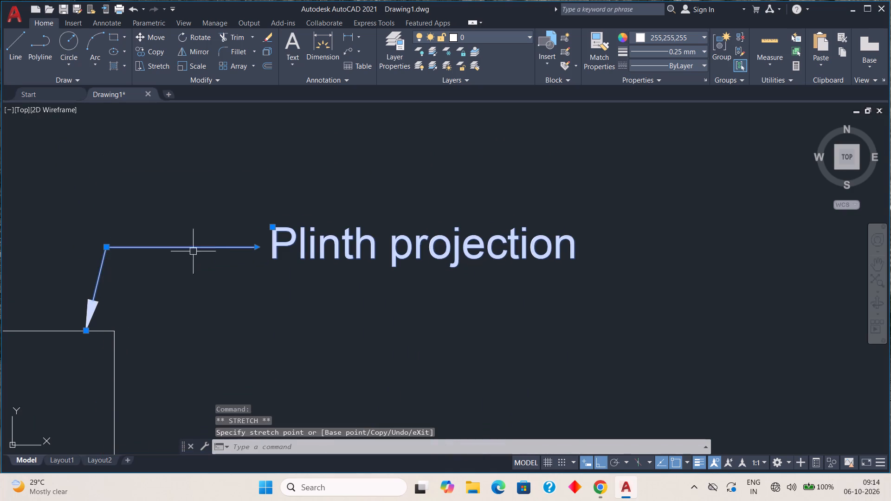
pyautogui.press('Escape')
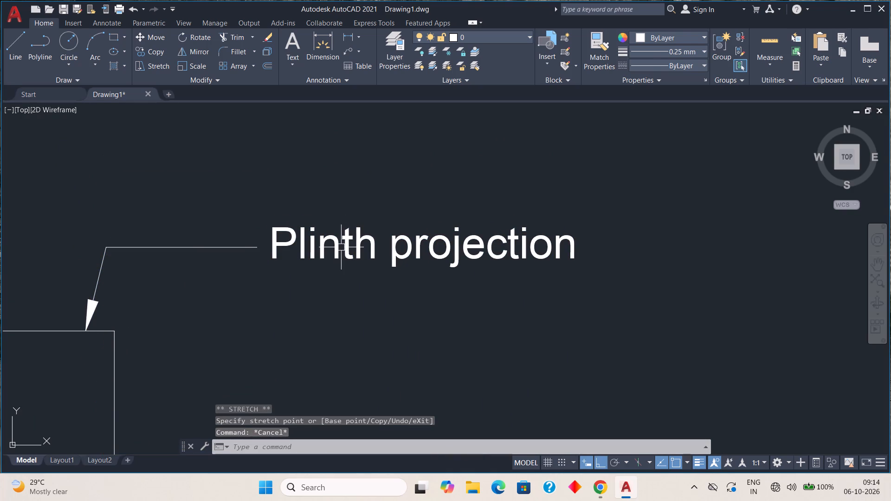
# Change the leader note's text above the parapet to PARAPET WALL.
pyautogui.doubleClick(341, 247)
pyautogui.click(570, 250)
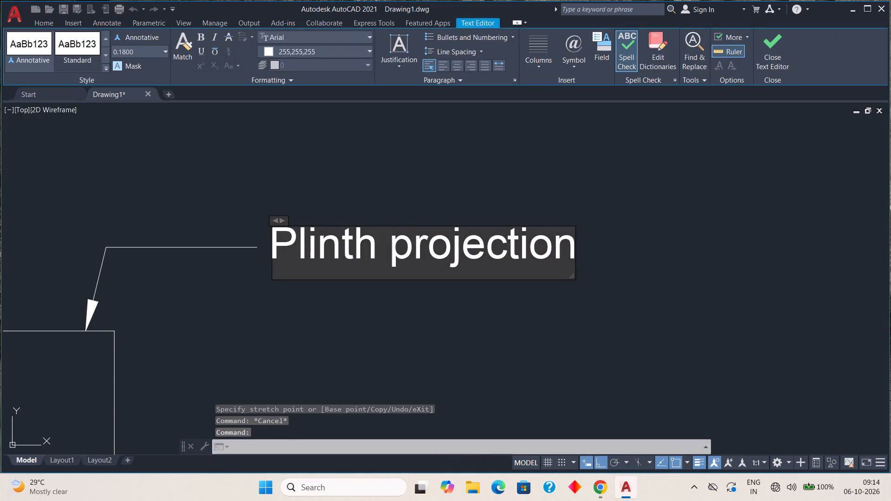
pyautogui.press('BackSpace')
pyautogui.press('BackSpace')
pyautogui.press('BackSpace')
pyautogui.press('BackSpace')
pyautogui.press('BackSpace')
pyautogui.press('BackSpace')
pyautogui.press('BackSpace')
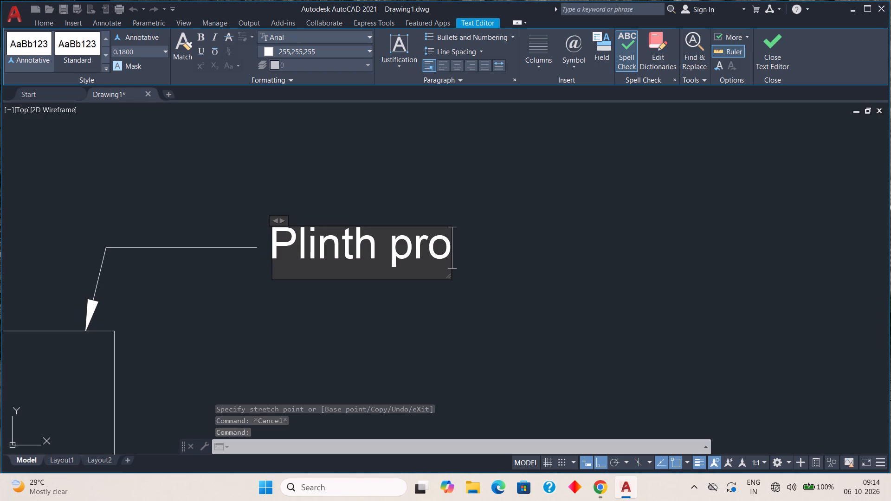
pyautogui.press('BackSpace')
pyautogui.press('BackSpace')
pyautogui.press('BackSpace')
pyautogui.press('BackSpace')
pyautogui.press('BackSpace')
pyautogui.press('BackSpace')
pyautogui.press('BackSpace')
pyautogui.press('BackSpace')
pyautogui.press('BackSpace')
pyautogui.press('BackSpace')
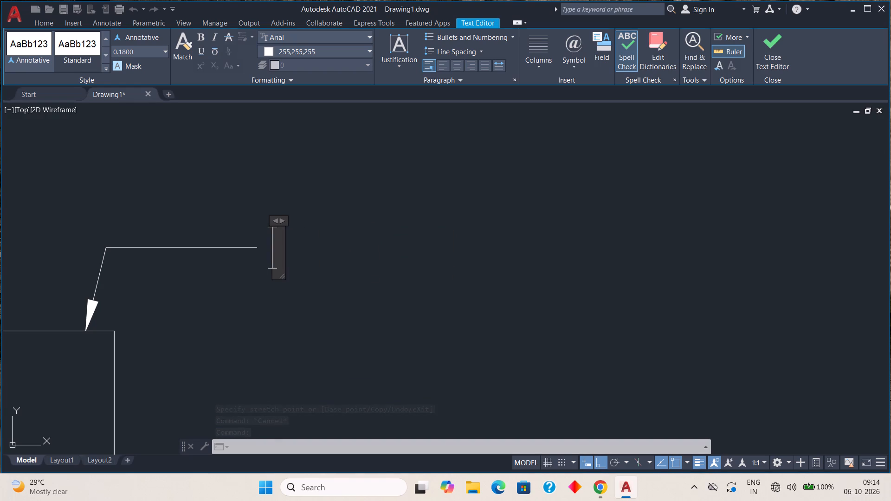
pyautogui.write('PA')
pyautogui.press('r')
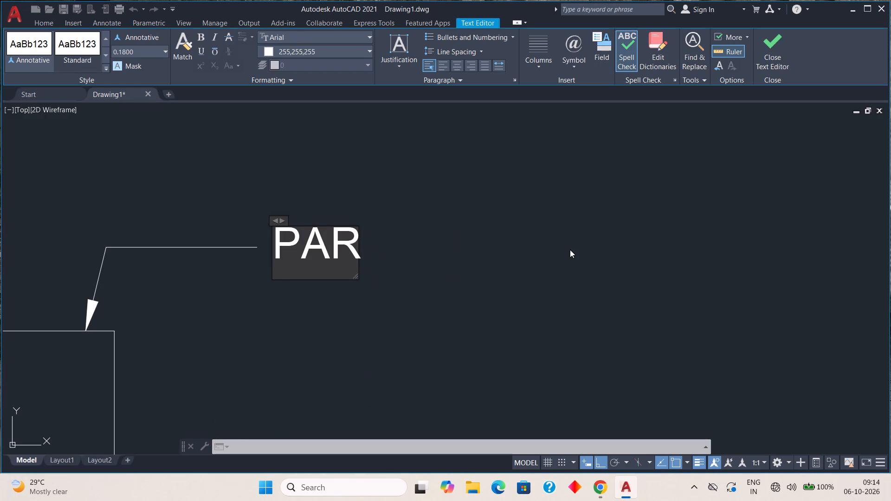
pyautogui.write('AP')
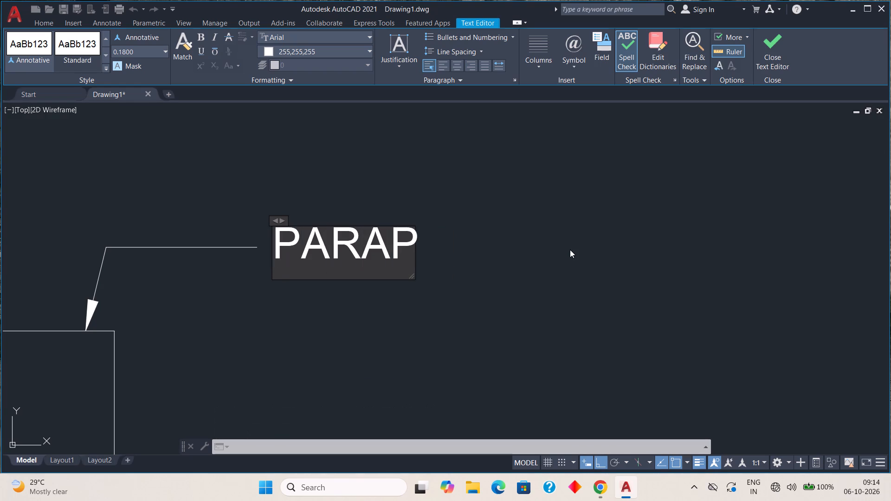
pyautogui.press('e')
pyautogui.press('t')
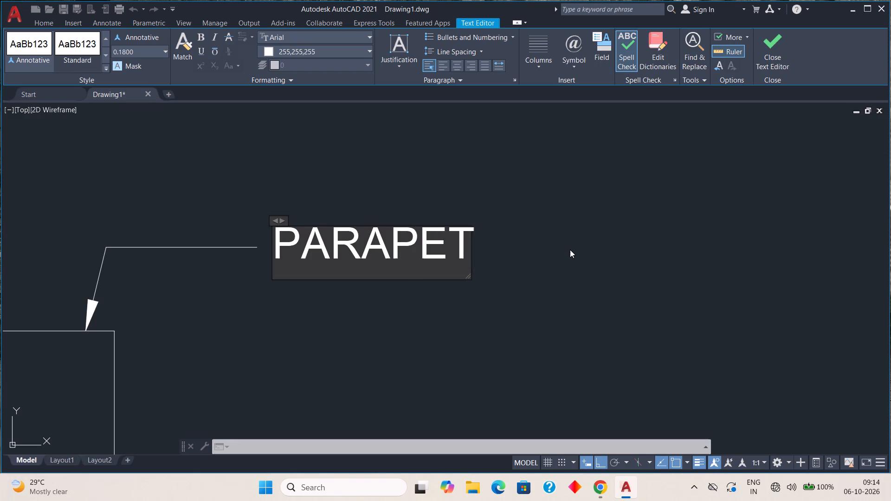
pyautogui.press('space')
pyautogui.write('WALL')
pyautogui.press('space')
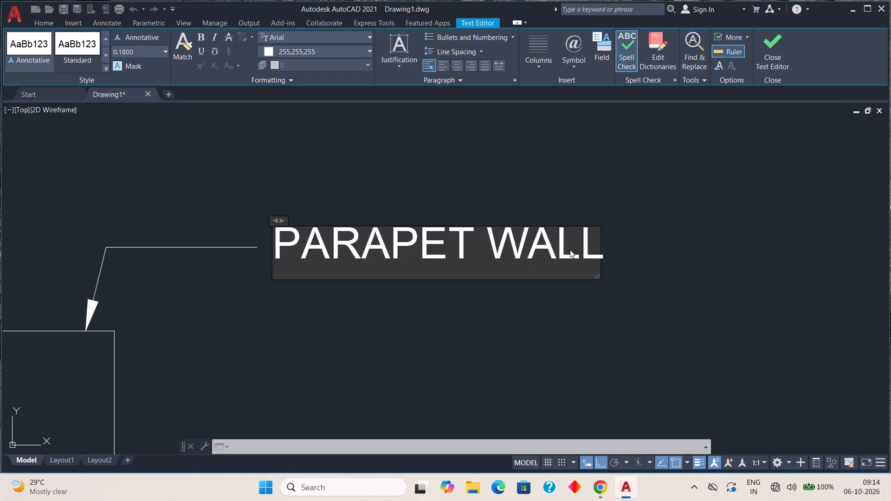
pyautogui.click(602, 310)
# Copy the D2 label from the plan's W.C. door to just above the ground hatch at both ends of the elevation, with Ortho off.
pyautogui.scroll(-2, 578, 290)
pyautogui.moveTo(491, 338); pyautogui.dragTo(499, 229, button='middle')
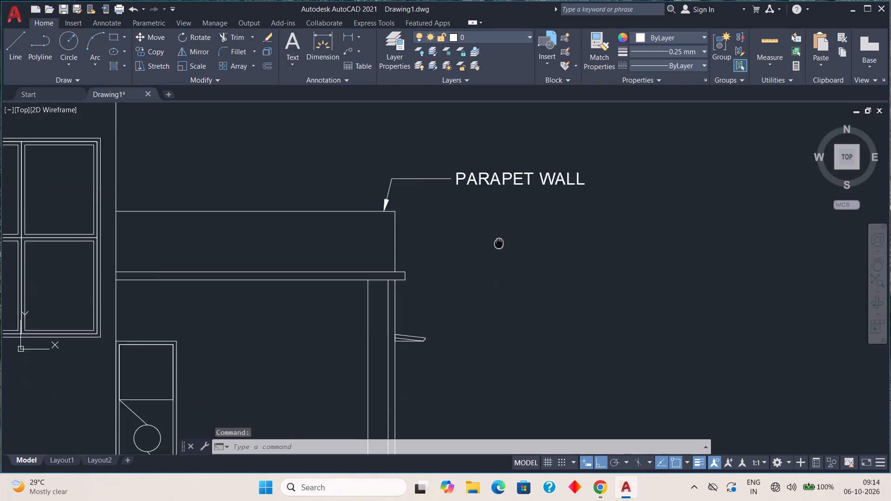
pyautogui.moveTo(499, 229); pyautogui.dragTo(522, 53, button='middle')
pyautogui.scroll(-1, 516, 162)
pyautogui.moveTo(495, 199); pyautogui.dragTo(536, 126, button='middle')
pyautogui.moveTo(409, 264); pyautogui.dragTo(410, 264, button='middle')
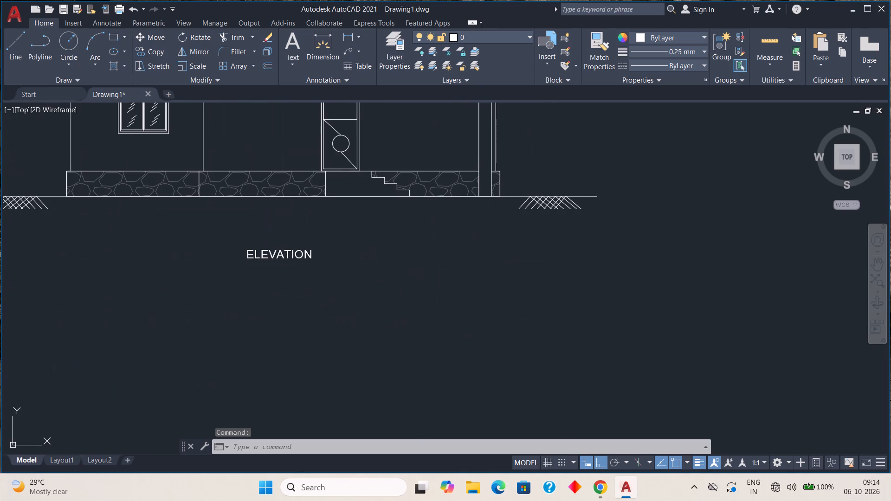
pyautogui.moveTo(410, 264); pyautogui.dragTo(460, 194, button='middle')
pyautogui.moveTo(418, 262); pyautogui.dragTo(406, 187, button='middle')
pyautogui.scroll(-1, 402, 162)
pyautogui.moveTo(373, 288); pyautogui.dragTo(374, 216, button='middle')
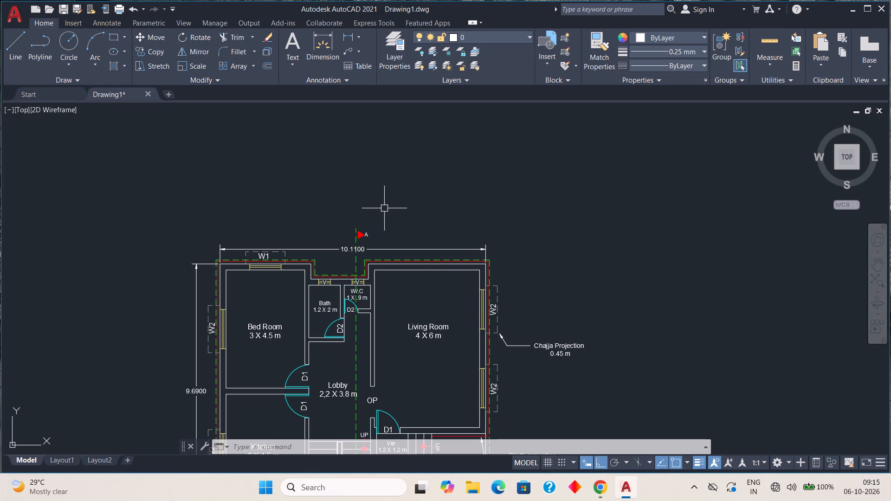
pyautogui.moveTo(368, 236); pyautogui.dragTo(364, 168, button='middle')
pyautogui.scroll(1, 344, 254)
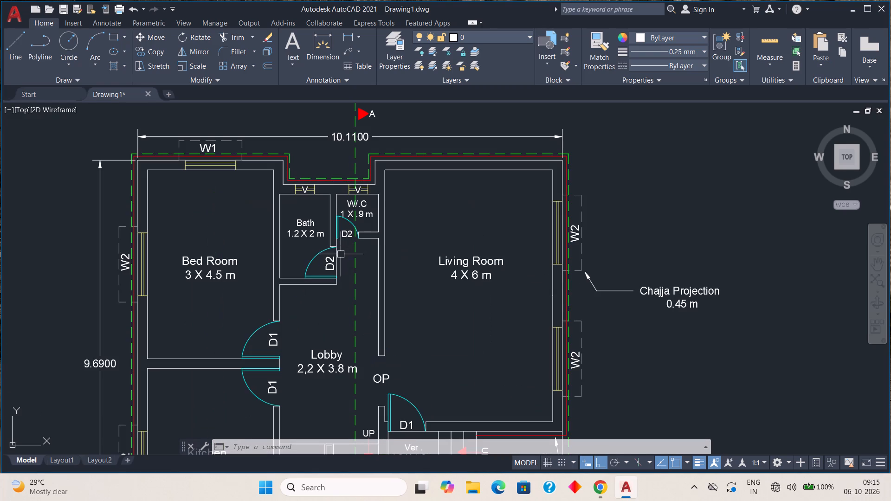
pyautogui.scroll(2, 354, 237)
pyautogui.click(345, 234)
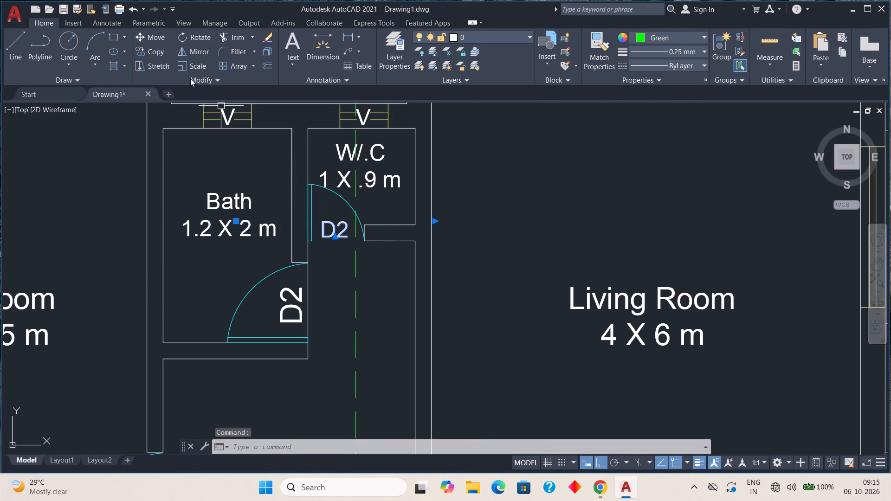
pyautogui.click(153, 48)
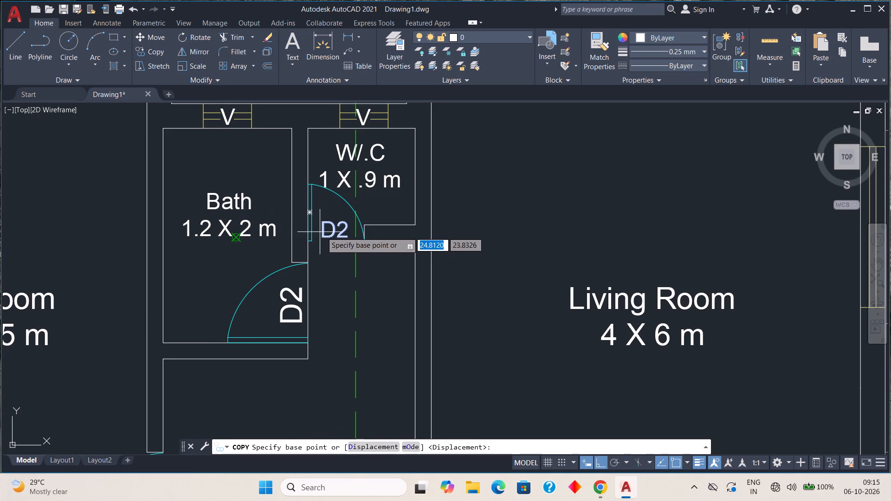
pyautogui.click(328, 232)
pyautogui.scroll(-1, 487, 193)
pyautogui.moveTo(506, 170); pyautogui.dragTo(499, 181, button='middle')
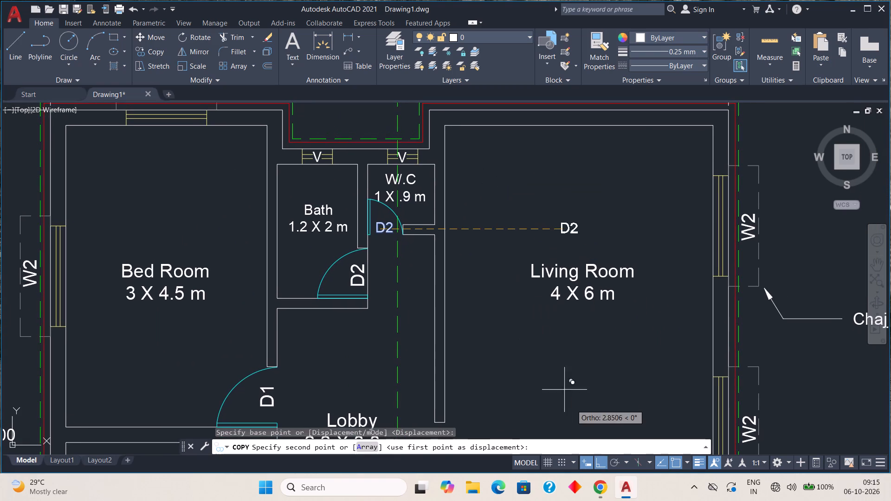
pyautogui.click(602, 459)
pyautogui.moveTo(594, 186); pyautogui.dragTo(435, 382, button='middle')
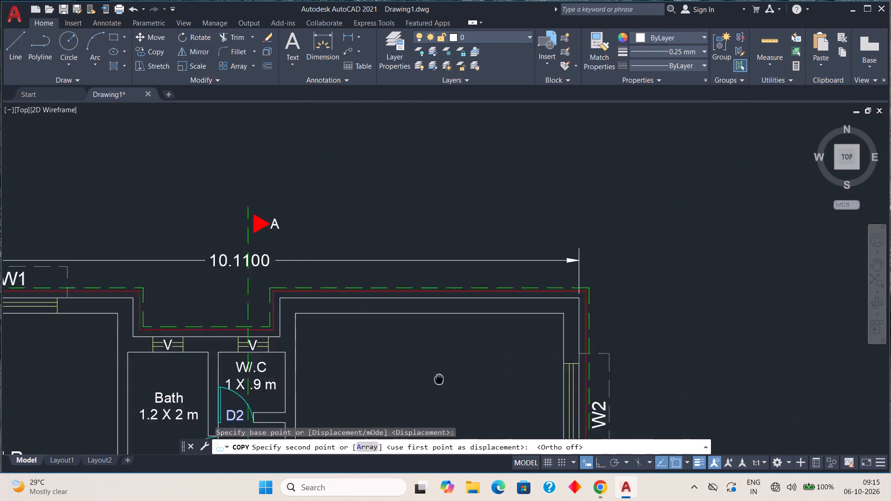
pyautogui.moveTo(435, 382); pyautogui.dragTo(411, 400, button='middle')
pyautogui.scroll(-1, 510, 240)
pyautogui.moveTo(512, 210); pyautogui.dragTo(377, 450, button='middle')
pyautogui.moveTo(474, 213); pyautogui.dragTo(467, 286, button='middle')
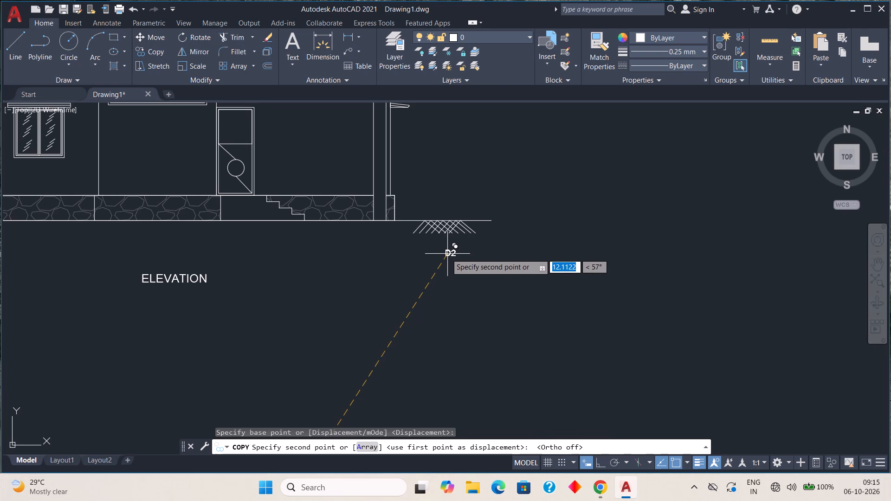
pyautogui.click(444, 208)
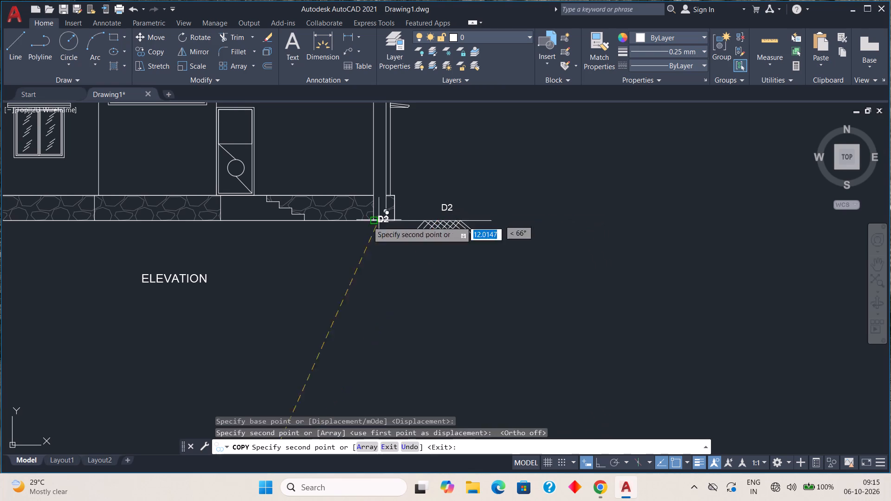
pyautogui.moveTo(244, 249); pyautogui.dragTo(680, 244, button='middle')
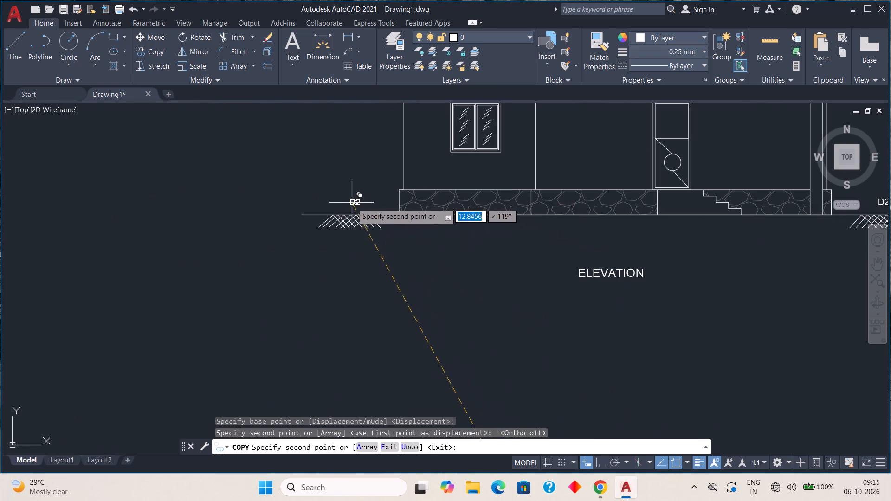
pyautogui.click(350, 205)
pyautogui.press('Escape')
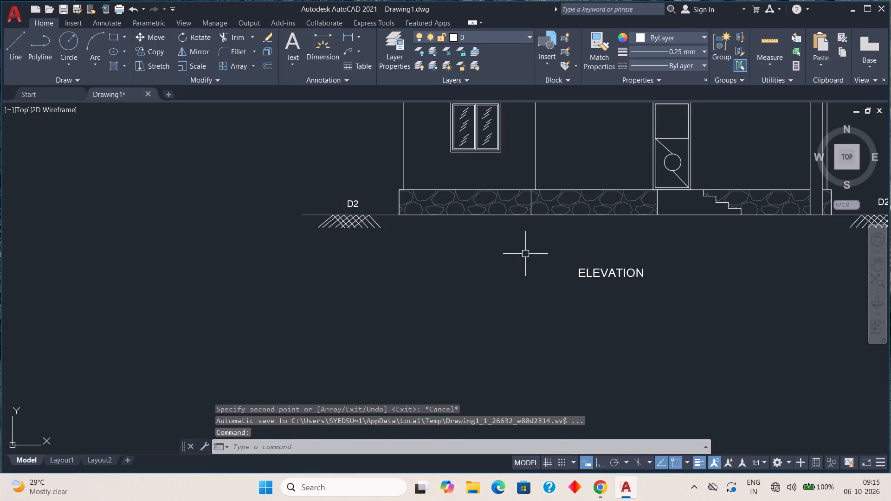
# Copy the PARAPET WALL leader note down about 1.66 units, beside the roof slab's projecting end and above the chajja.
pyautogui.scroll(-1, 528, 247)
pyautogui.moveTo(619, 146); pyautogui.dragTo(0, 500, button='middle')
pyautogui.scroll(-1, 369, 285)
pyautogui.moveTo(374, 292); pyautogui.dragTo(630, 276, button='middle')
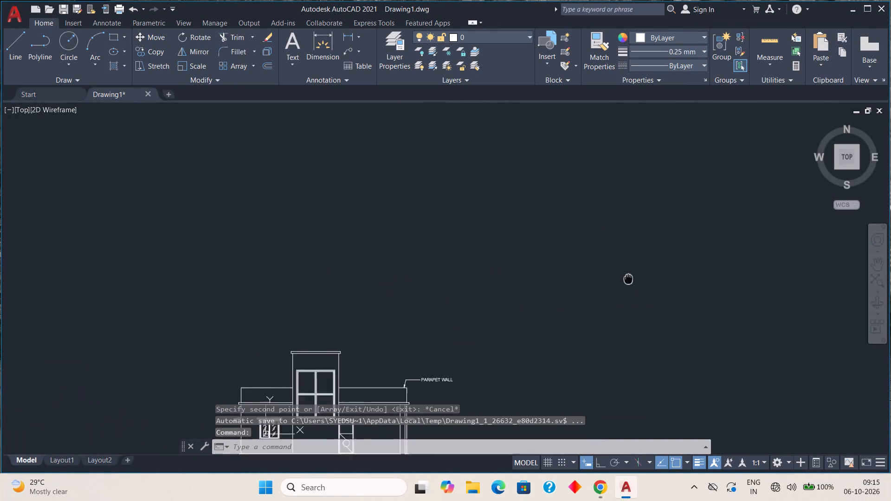
pyautogui.moveTo(630, 276); pyautogui.dragTo(580, 134, button='middle')
pyautogui.scroll(2, 380, 268)
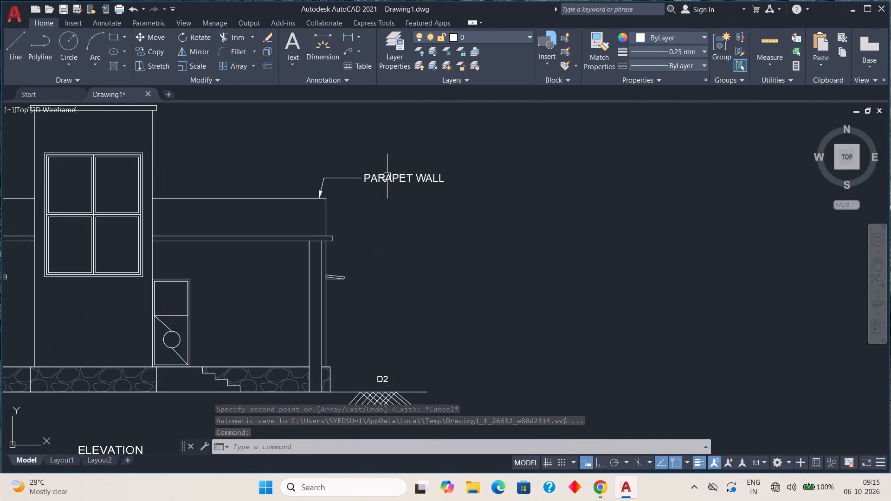
pyautogui.click(387, 176)
pyautogui.press('c')
pyautogui.press('o')
pyautogui.press('Return')
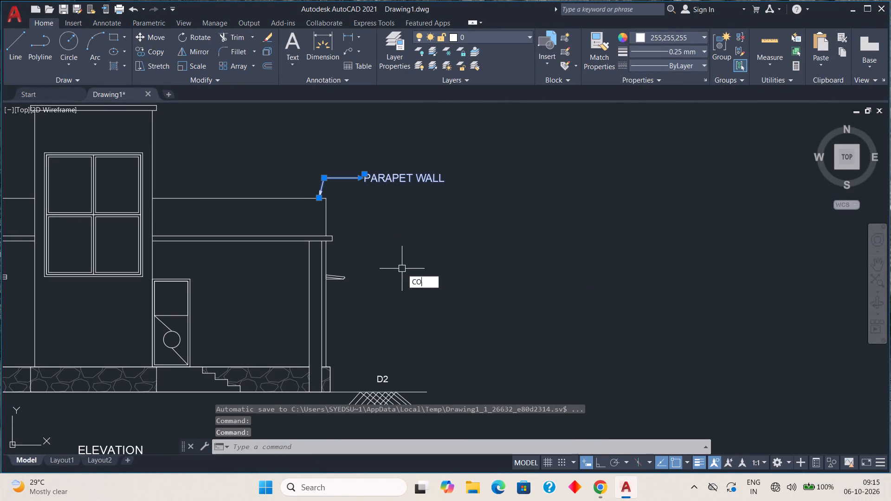
pyautogui.click(321, 180)
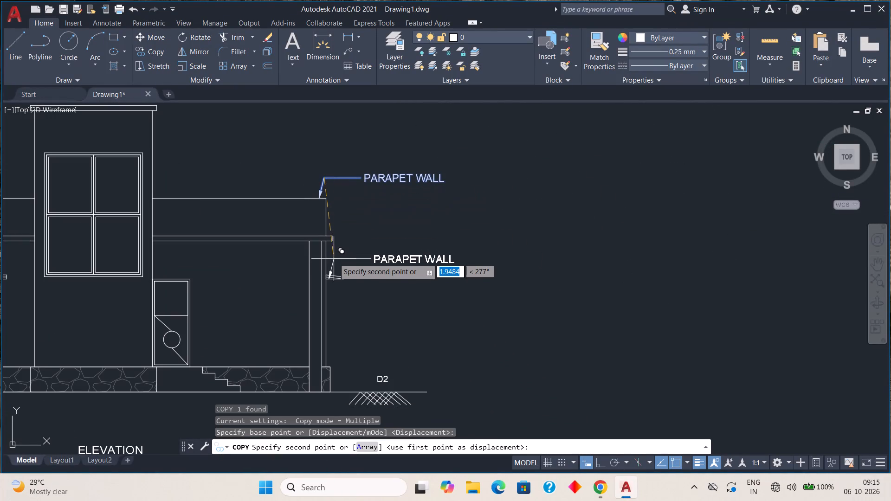
pyautogui.scroll(3, 334, 256)
pyautogui.click(329, 218)
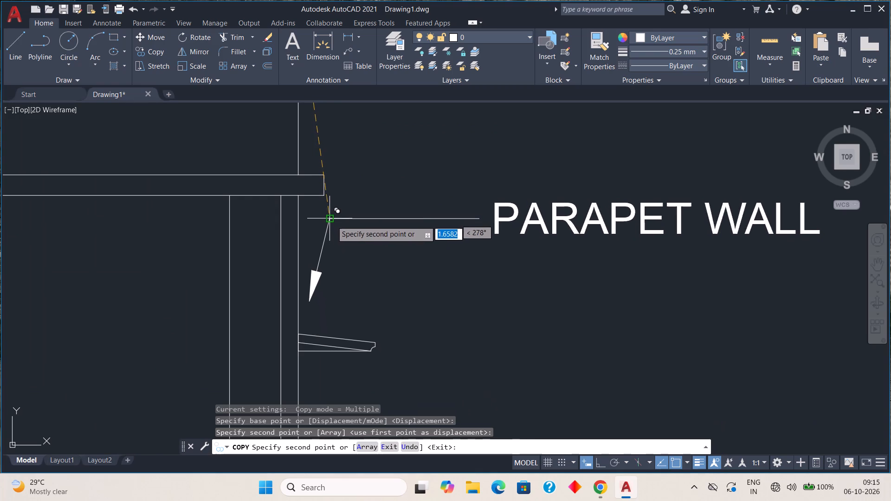
pyautogui.press('Escape')
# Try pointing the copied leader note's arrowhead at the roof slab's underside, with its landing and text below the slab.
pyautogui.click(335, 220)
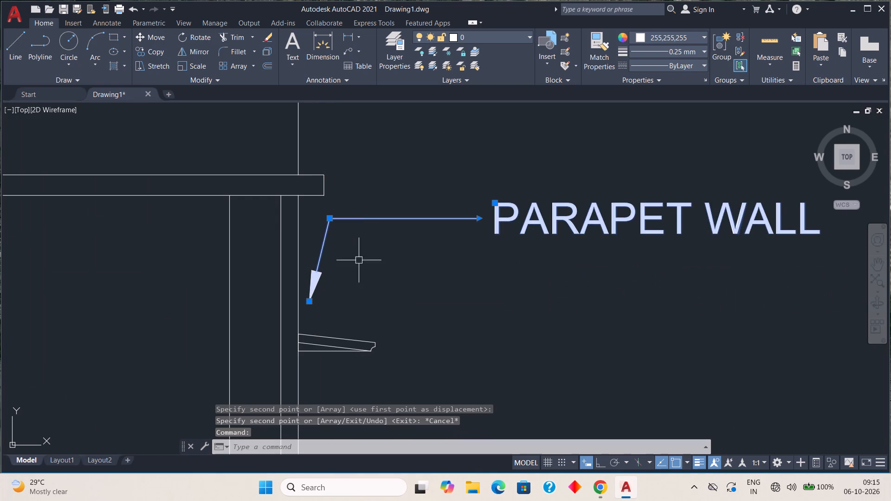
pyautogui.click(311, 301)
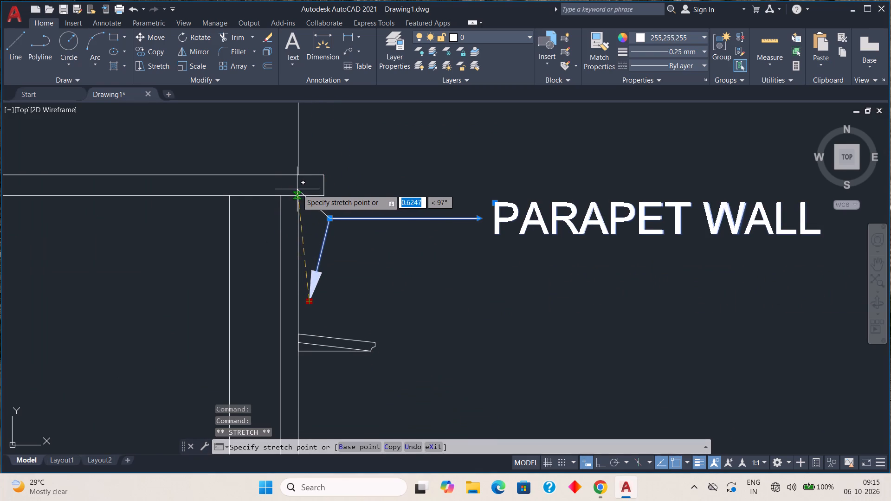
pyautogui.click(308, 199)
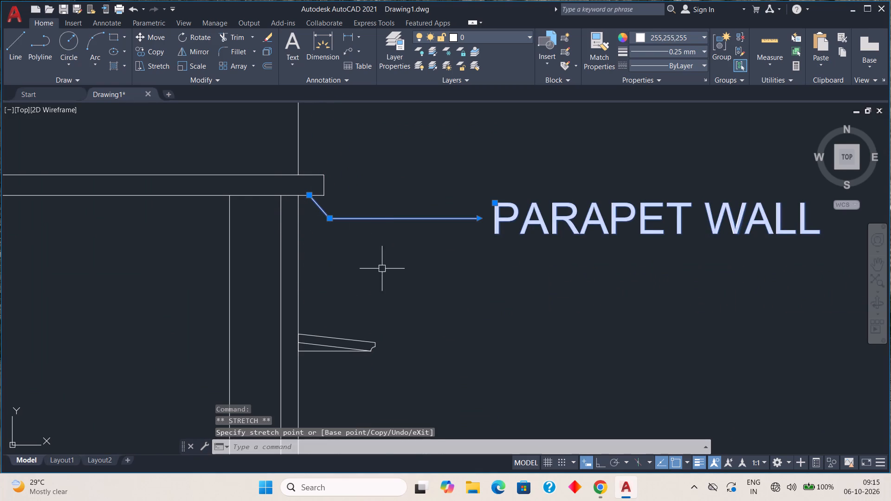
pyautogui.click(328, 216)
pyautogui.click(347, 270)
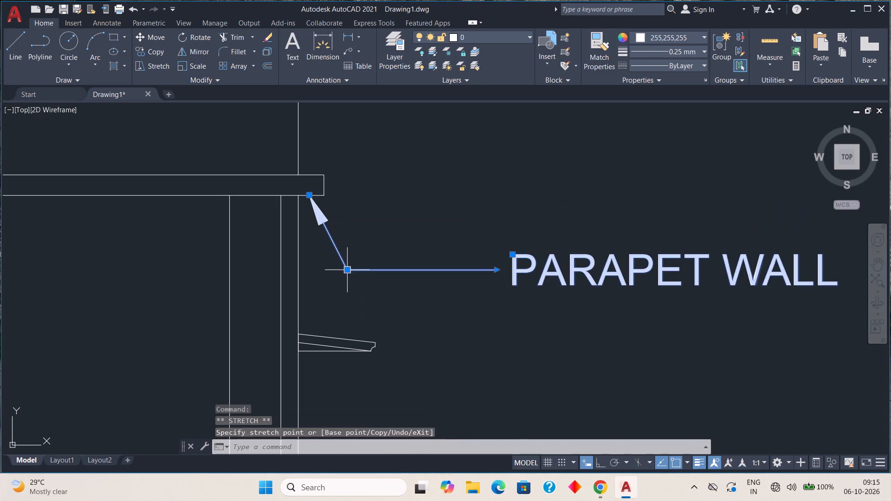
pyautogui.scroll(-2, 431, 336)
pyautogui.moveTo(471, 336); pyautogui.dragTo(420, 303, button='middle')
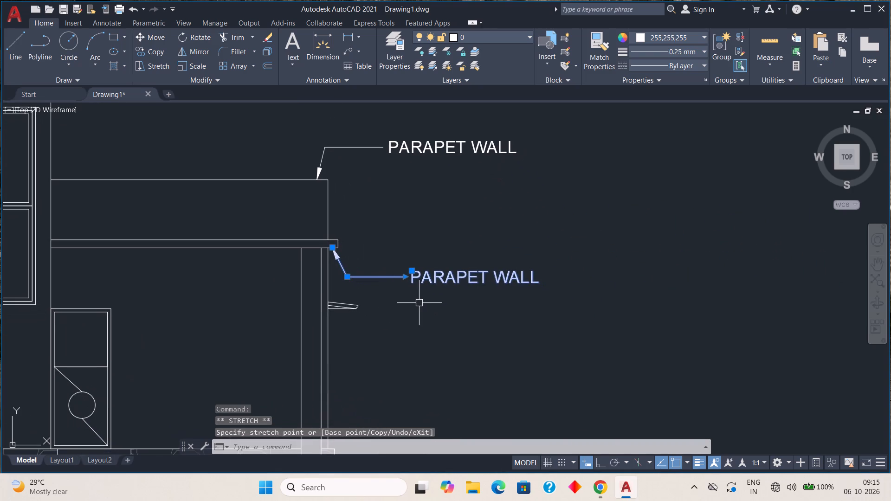
# Stretch the copied leader's landing up about 0.97 units above the slab, and snap its arrowhead to the top corner of the slab's projecting end.
pyautogui.click(346, 277)
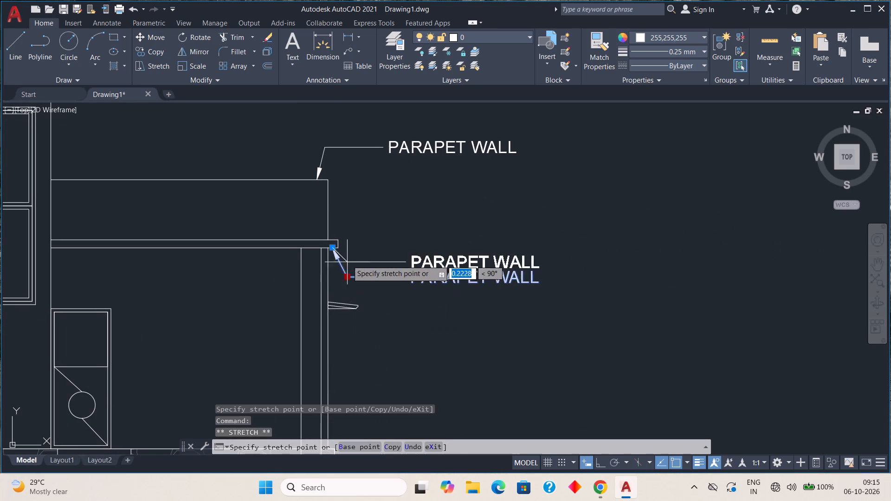
pyautogui.click(367, 215)
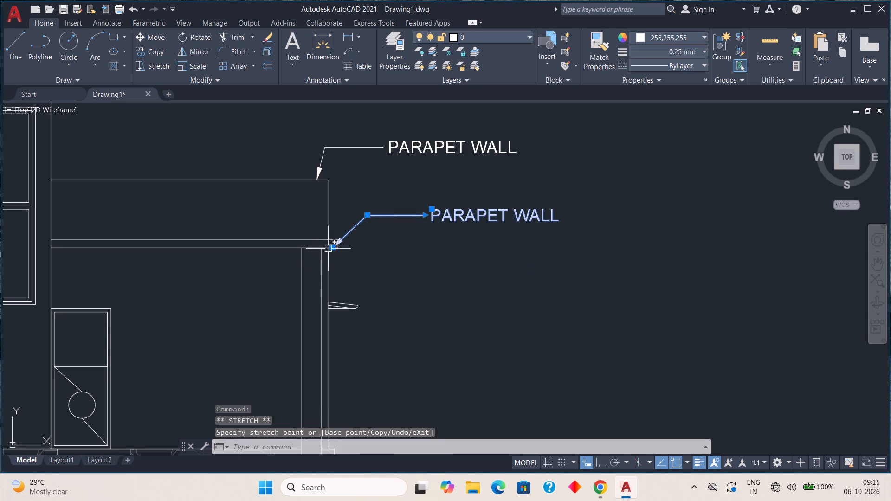
pyautogui.click(332, 249)
pyautogui.scroll(4, 335, 241)
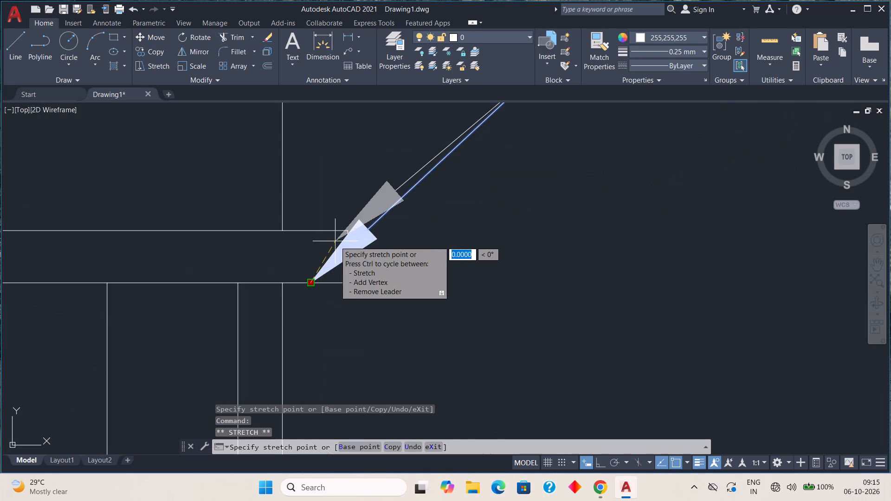
pyautogui.click(344, 231)
pyautogui.scroll(-1, 484, 236)
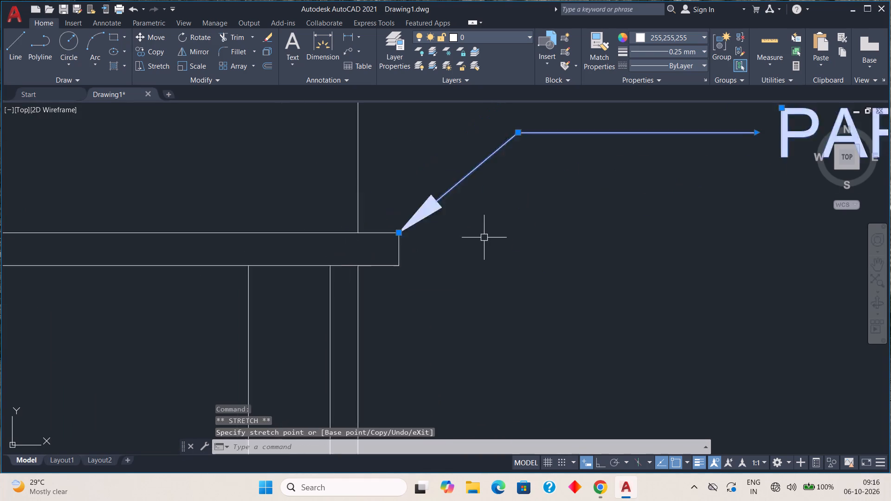
pyautogui.scroll(-1, 484, 238)
pyautogui.moveTo(512, 248); pyautogui.dragTo(243, 339, button='middle')
pyautogui.scroll(-1, 333, 330)
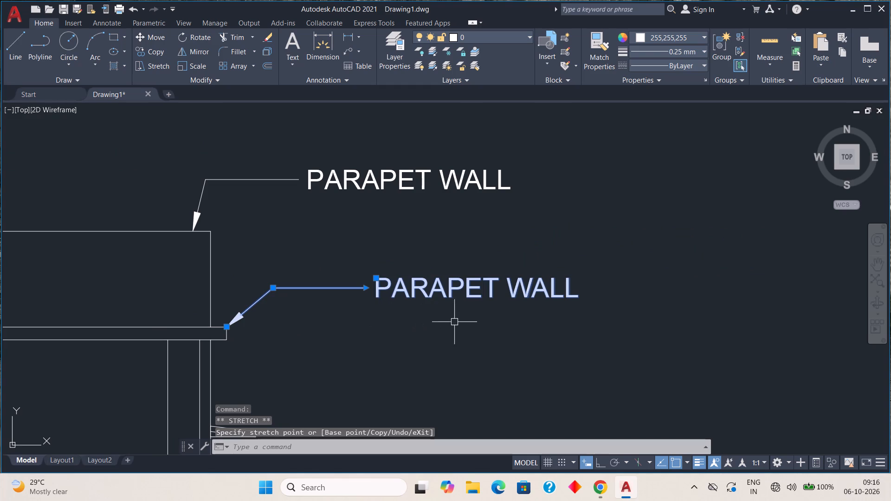
pyautogui.moveTo(463, 328); pyautogui.dragTo(437, 290, button='middle')
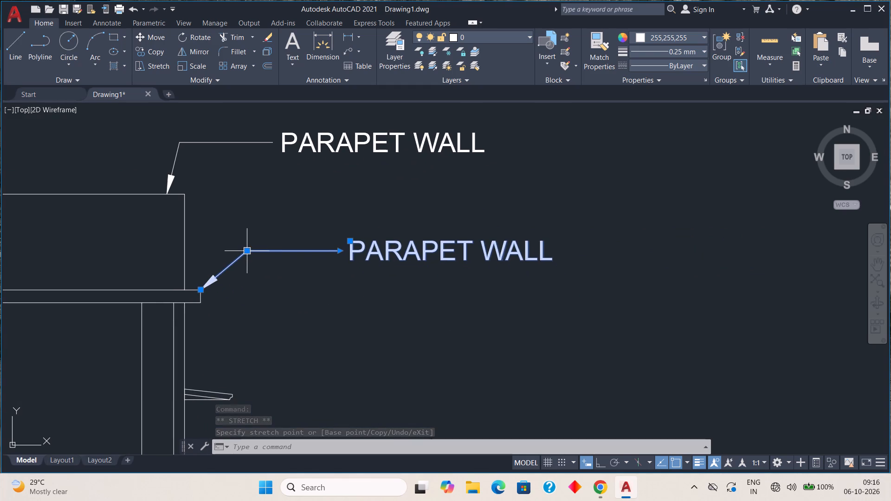
pyautogui.press('Escape')
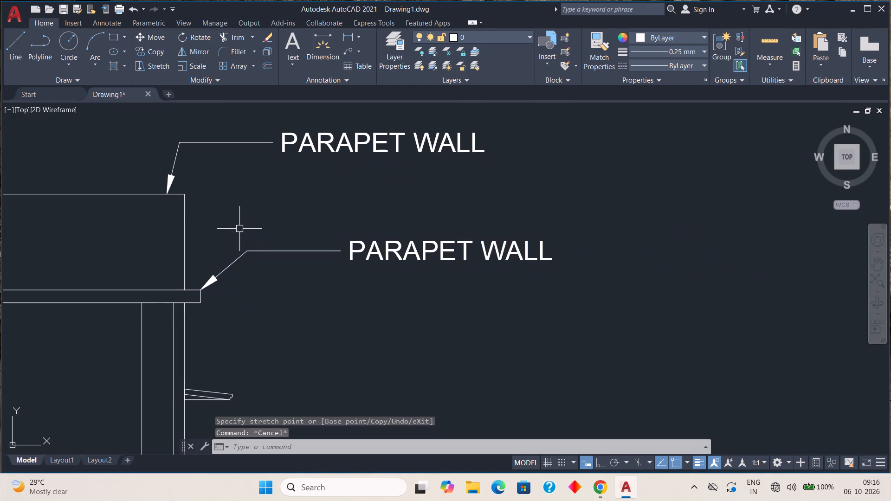
# Stretch the landing of the leader above the parapet slightly outward and down, so its arrow line slants like the slab leader's.
pyautogui.click(179, 143)
pyautogui.click(179, 143)
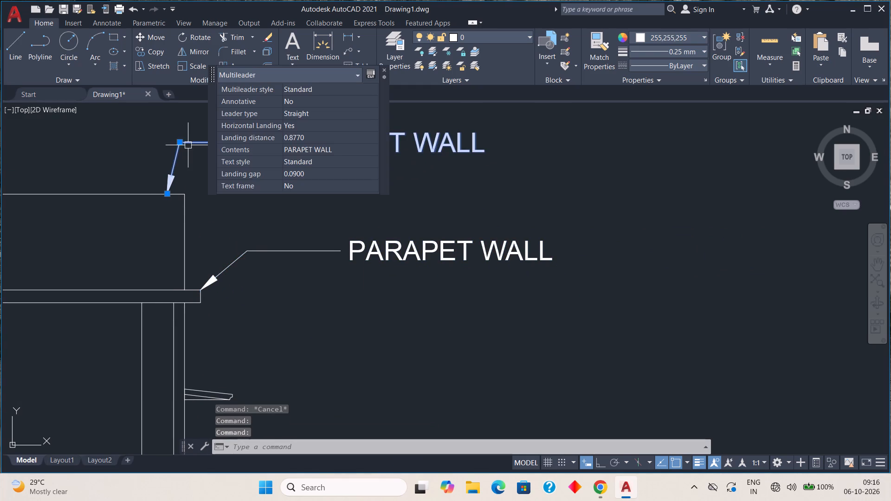
pyautogui.moveTo(181, 142); pyautogui.dragTo(192, 145)
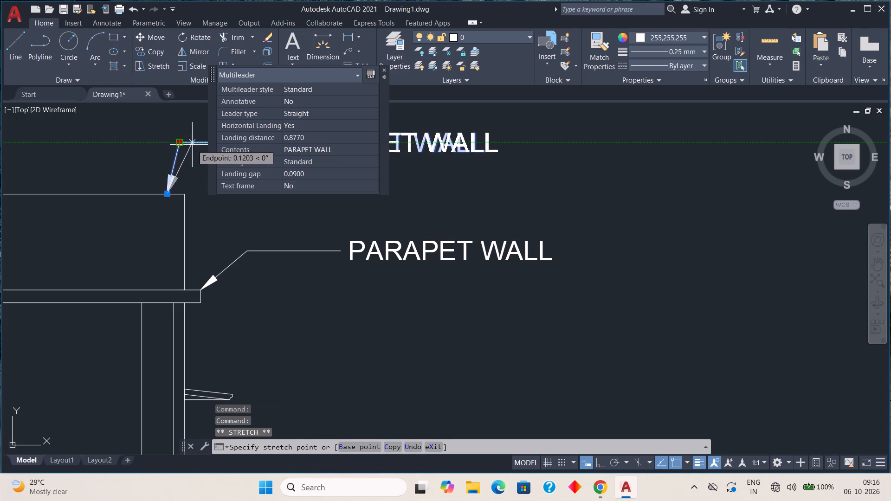
pyautogui.moveTo(192, 145); pyautogui.dragTo(200, 149)
pyautogui.click(203, 149)
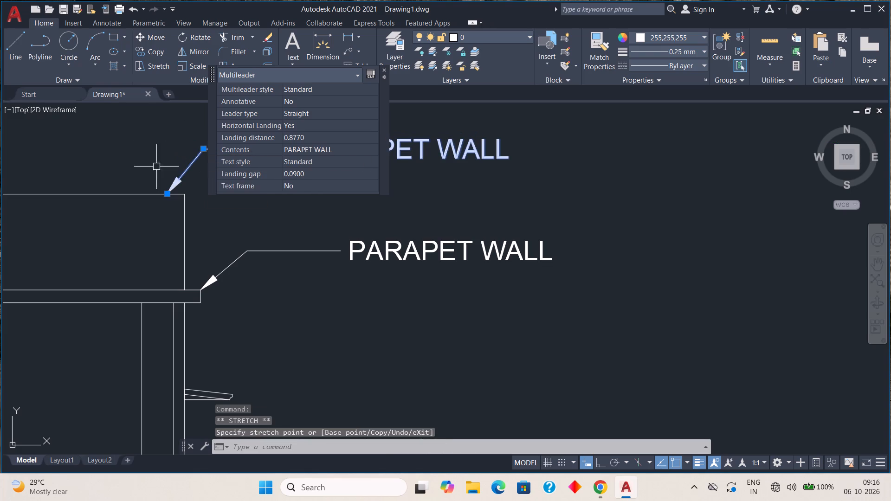
pyautogui.press('Escape')
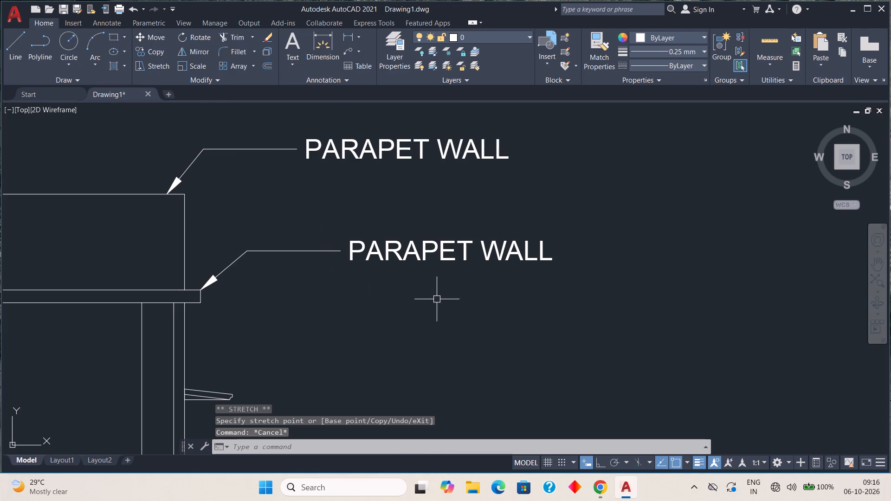
# Change the text of the leader note pointing at the roof slab to SLAB 0.12 m.
pyautogui.doubleClick(456, 250)
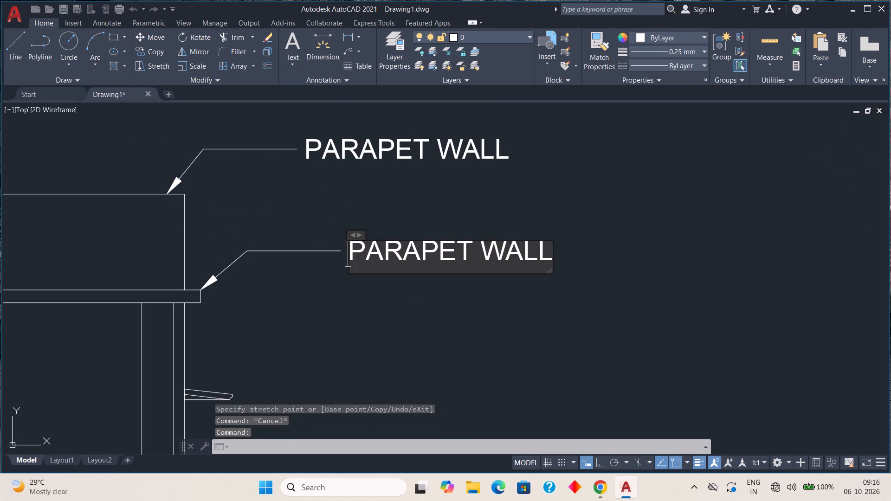
pyautogui.click(548, 247)
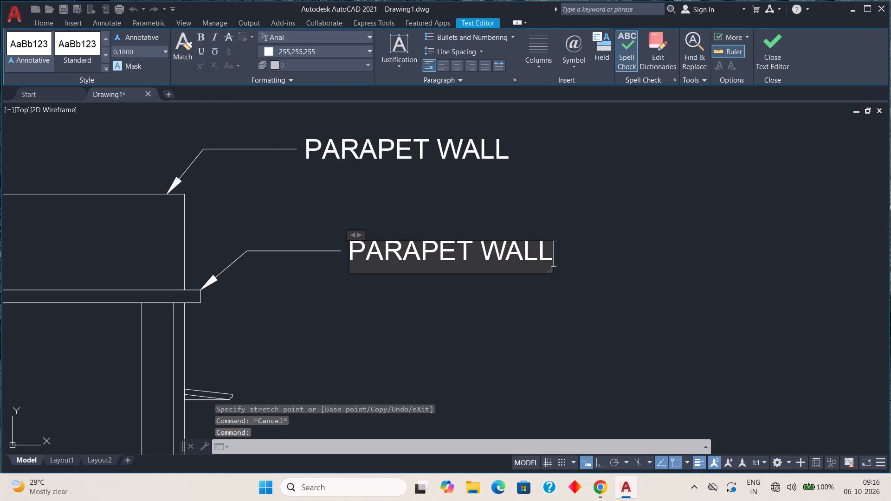
pyautogui.press('BackSpace')
pyautogui.press('BackSpace')
pyautogui.press('BackSpace')
pyautogui.press('BackSpace')
pyautogui.press('BackSpace')
pyautogui.press('BackSpace')
pyautogui.press('BackSpace')
pyautogui.press('BackSpace')
pyautogui.press('BackSpace')
pyautogui.press('BackSpace')
pyautogui.press('BackSpace')
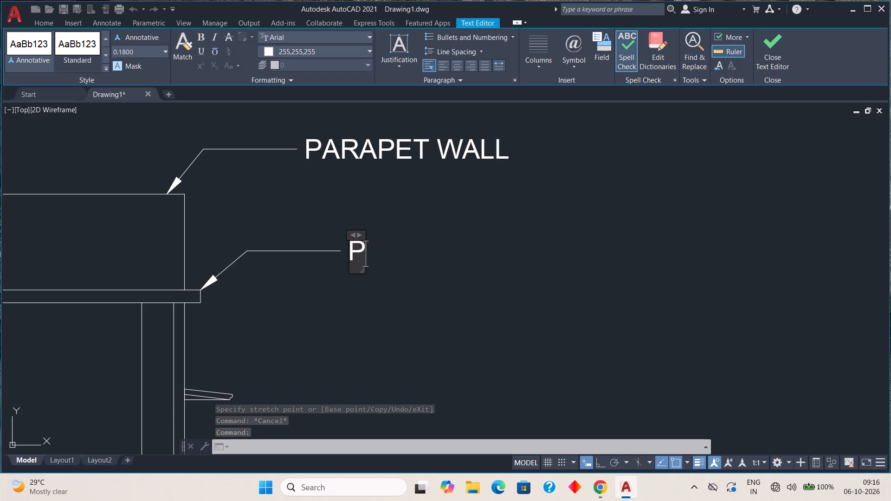
pyautogui.press('BackSpace')
pyautogui.write('SLAAB')
pyautogui.press('space')
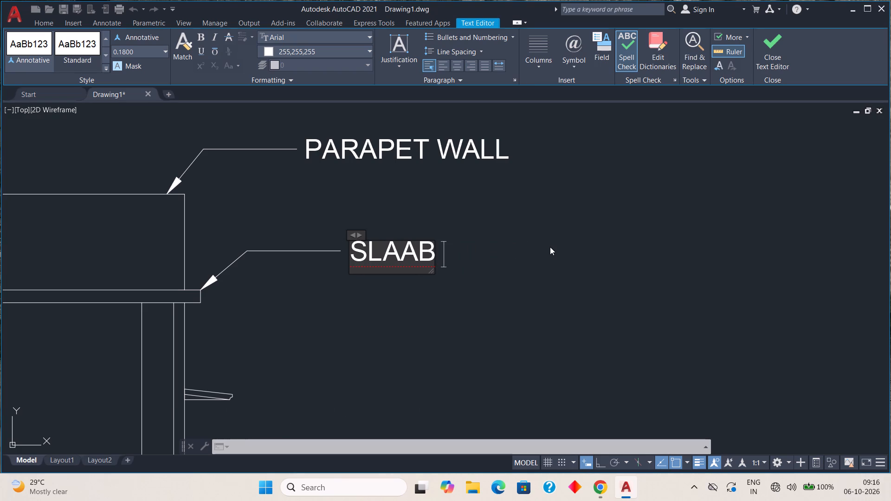
pyautogui.press('BackSpace')
pyautogui.press('BackSpace')
pyautogui.press('BackSpace')
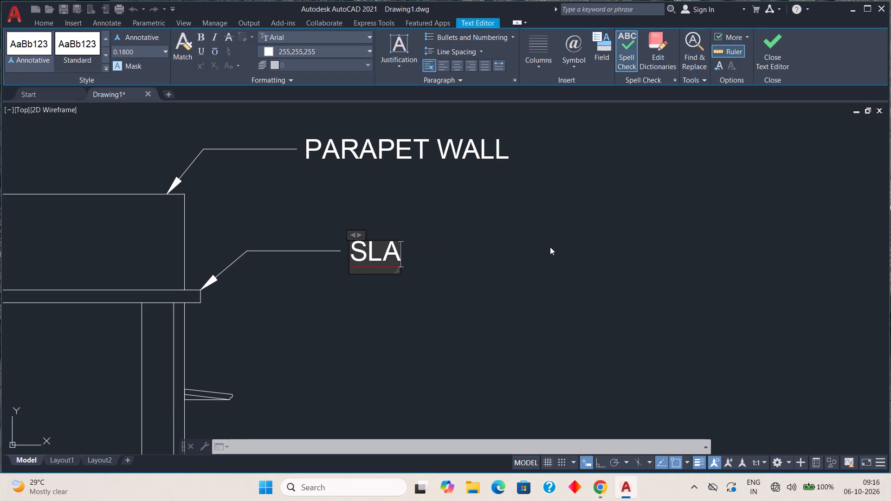
pyautogui.write('B')
pyautogui.press('space')
pyautogui.press('space')
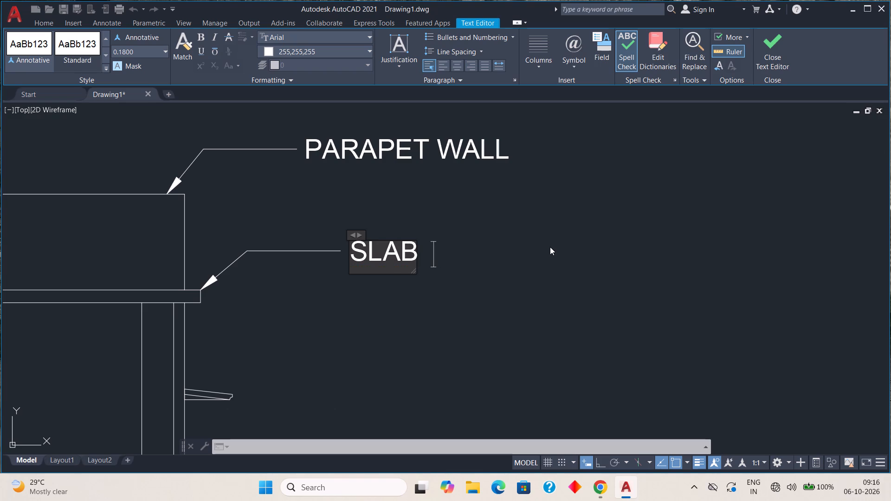
pyautogui.press('0')
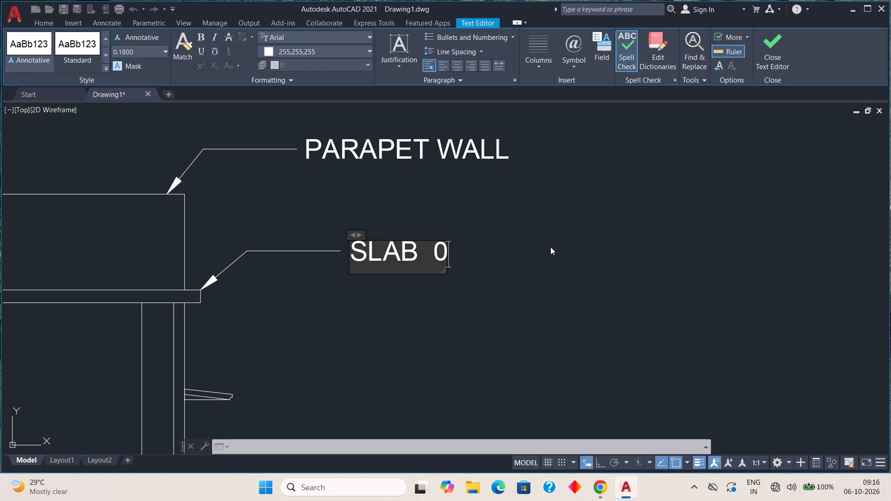
pyautogui.write('.1')
pyautogui.press('space')
pyautogui.write('2')
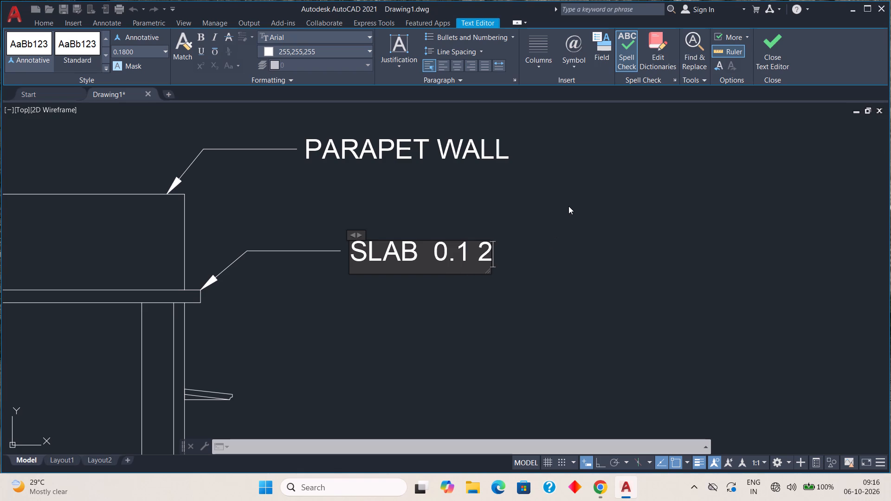
pyautogui.press('space')
pyautogui.press('BackSpace')
pyautogui.press('BackSpace')
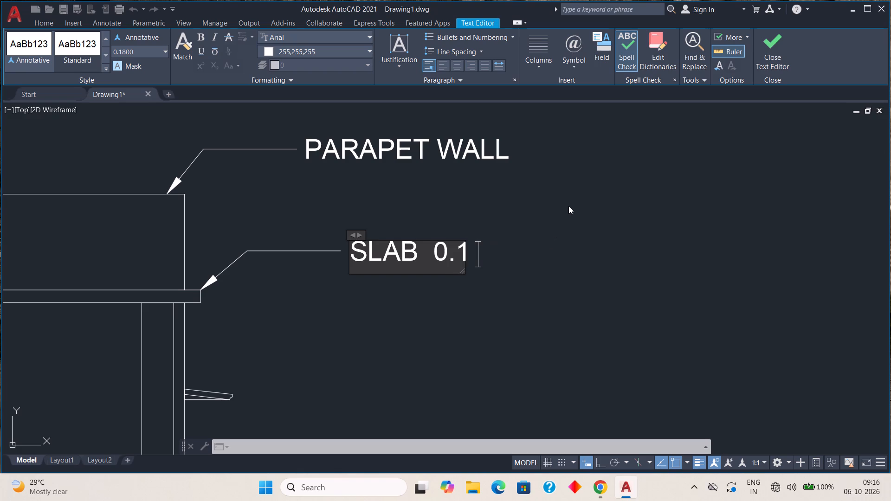
pyautogui.press('BackSpace')
pyautogui.press('2')
pyautogui.press('space')
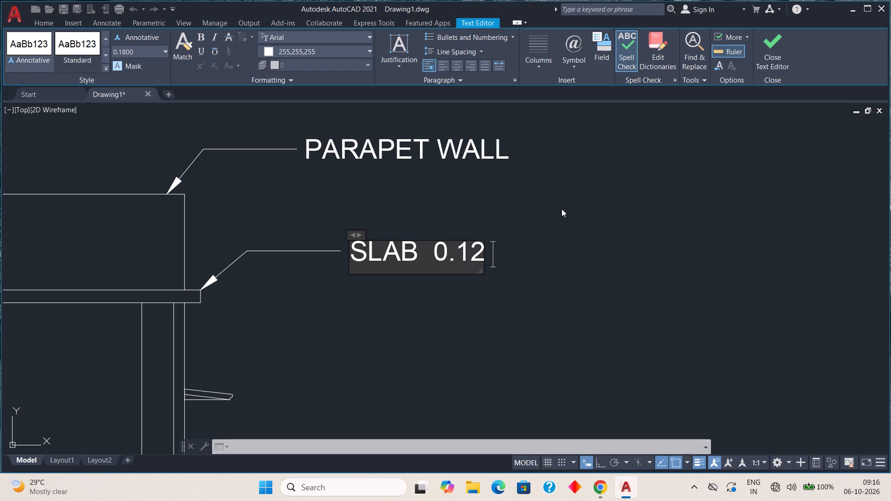
pyautogui.press('m')
pyautogui.press('space')
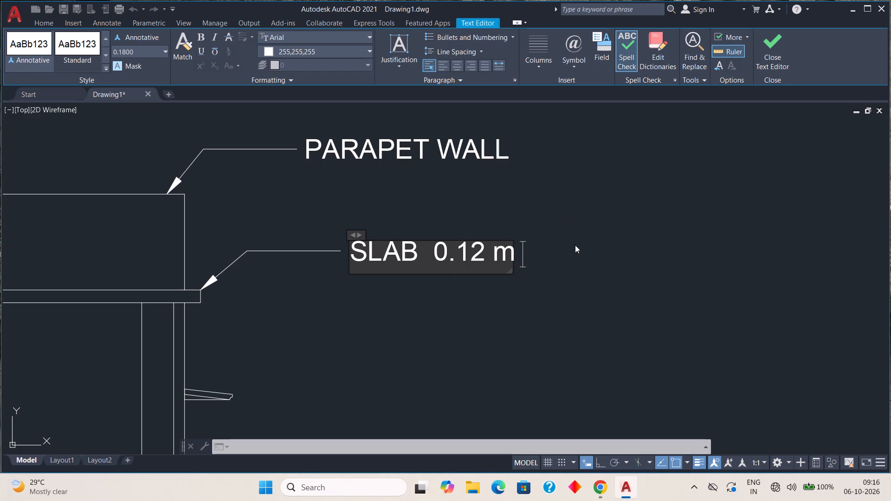
pyautogui.click(590, 268)
# Examine the chajja leader note beside the living room windows on the ground floor plan.
pyautogui.scroll(-2, 582, 244)
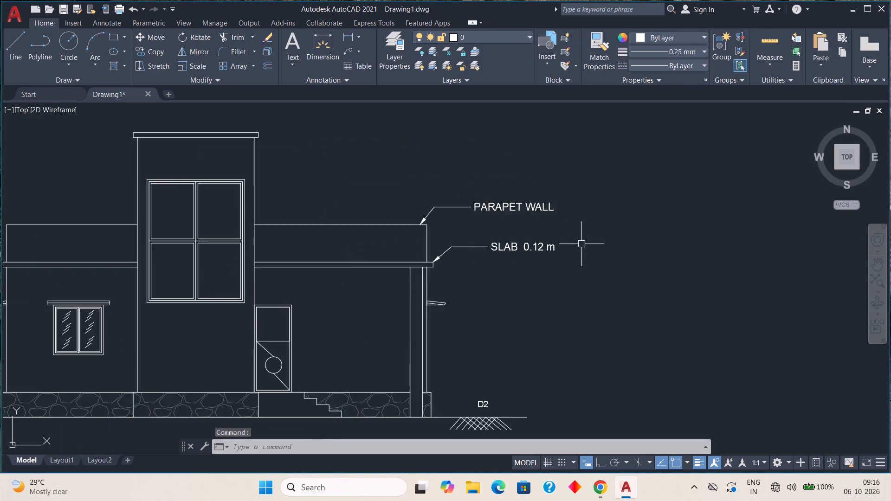
pyautogui.scroll(-1, 580, 250)
pyautogui.moveTo(572, 304); pyautogui.dragTo(485, 85, button='middle')
pyautogui.scroll(-1, 507, 293)
pyautogui.moveTo(494, 322); pyautogui.dragTo(477, 211, button='middle')
pyautogui.scroll(2, 478, 290)
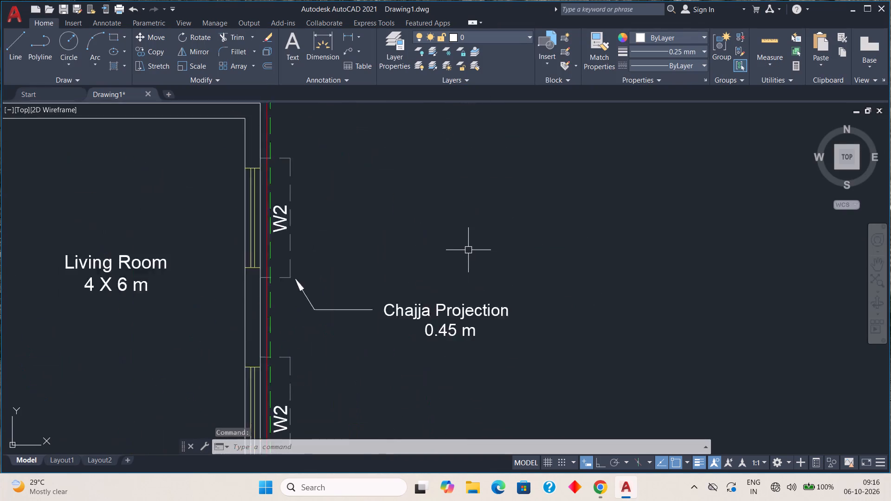
pyautogui.scroll(2, 468, 250)
pyautogui.scroll(-4, 468, 252)
# Change the word PARAPET to Parapet in the leader note above the parapet on the front elevation.
pyautogui.moveTo(484, 210); pyautogui.dragTo(452, 450, button='middle')
pyautogui.moveTo(428, 259); pyautogui.dragTo(429, 283, button='middle')
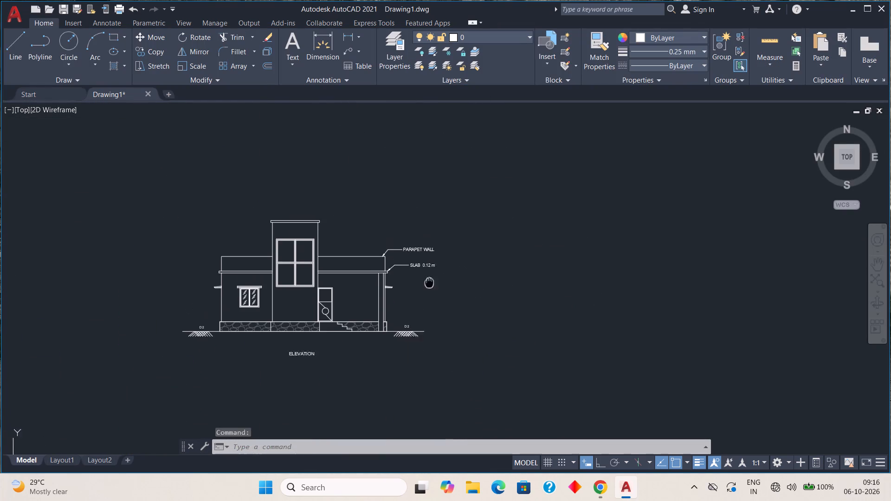
pyautogui.moveTo(429, 283); pyautogui.dragTo(427, 287, button='middle')
pyautogui.scroll(2, 417, 199)
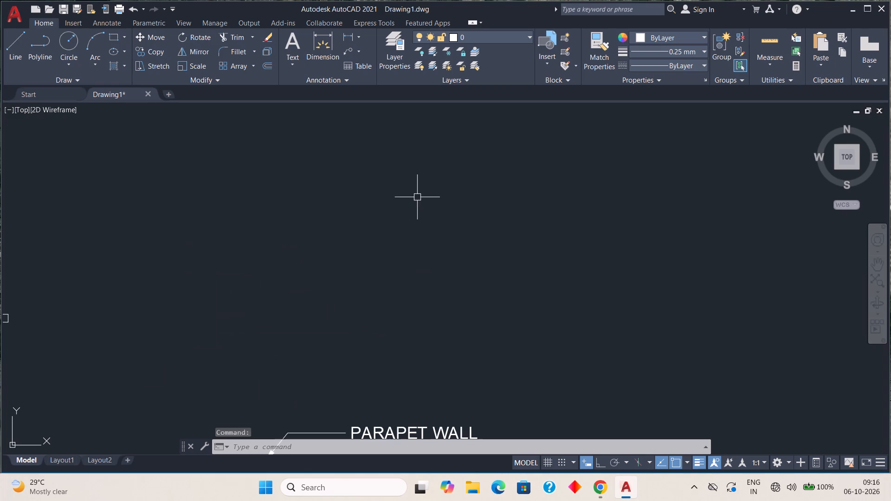
pyautogui.scroll(1, 417, 197)
pyautogui.moveTo(433, 361); pyautogui.dragTo(460, 187, button='middle')
pyautogui.scroll(2, 436, 263)
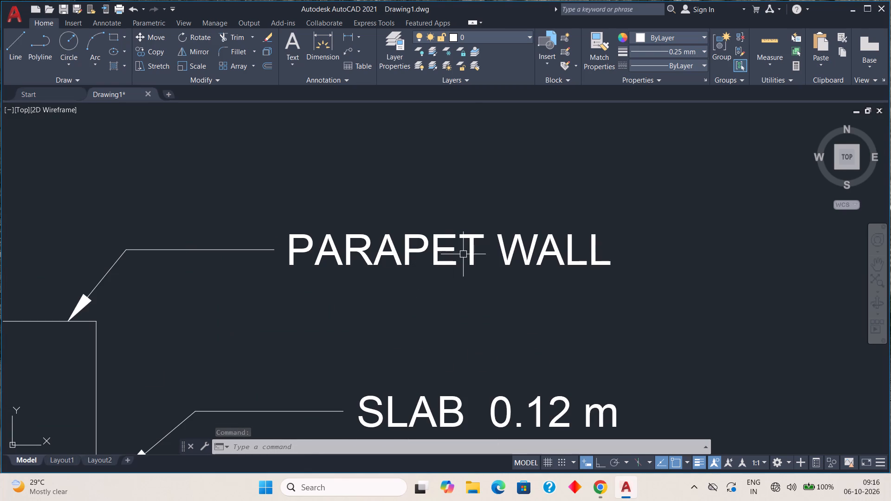
pyautogui.doubleClick(465, 252)
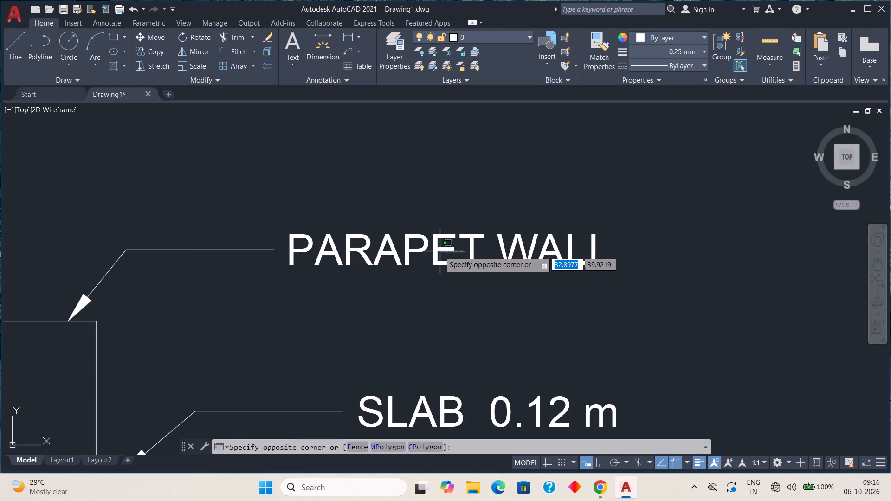
pyautogui.press('Escape')
pyautogui.doubleClick(439, 250)
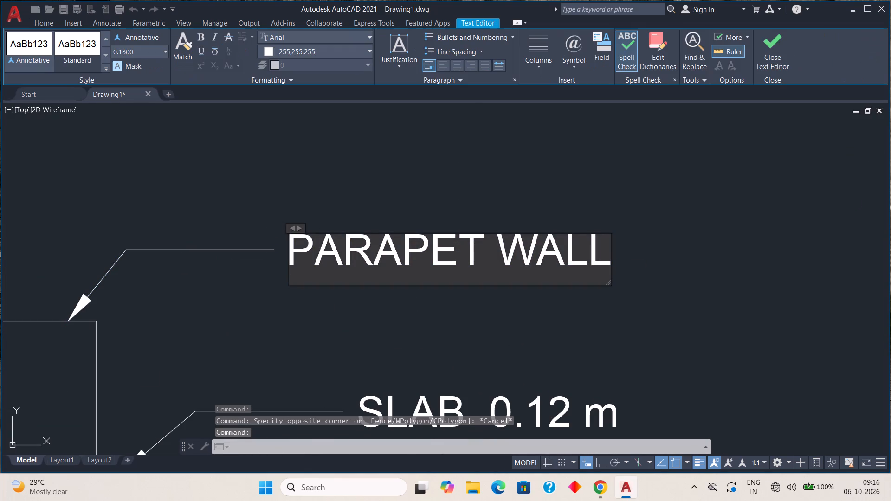
pyautogui.click(343, 248)
pyautogui.press('BackSpace')
pyautogui.press('a')
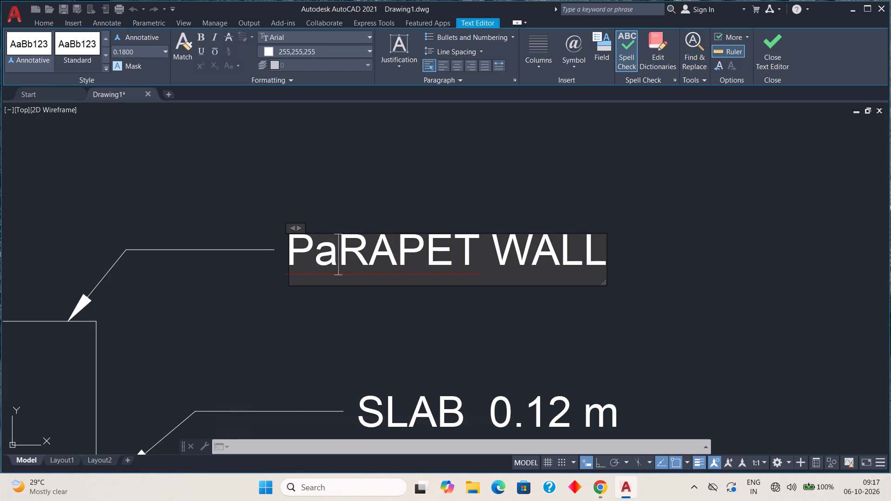
pyautogui.doubleClick(364, 249)
pyautogui.click(364, 249)
pyautogui.press('BackSpace')
pyautogui.press('r')
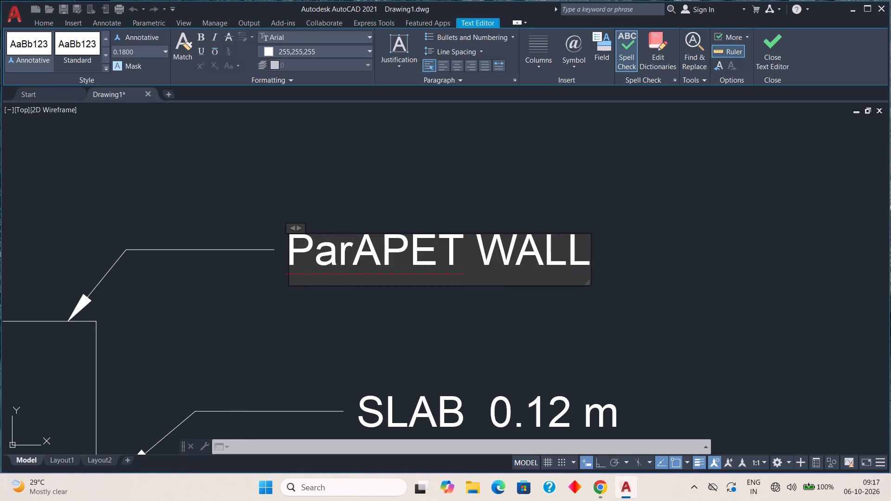
pyautogui.click(380, 243)
pyautogui.press('BackSpace')
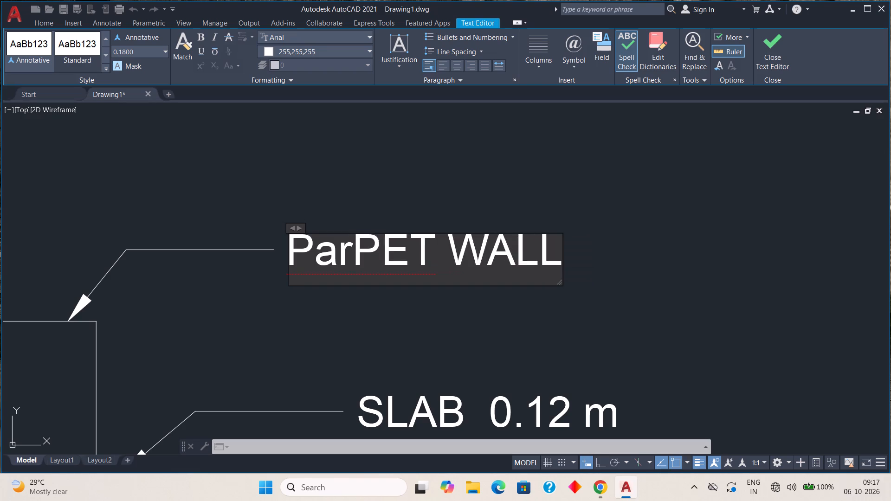
pyautogui.press('a')
pyautogui.click(406, 244)
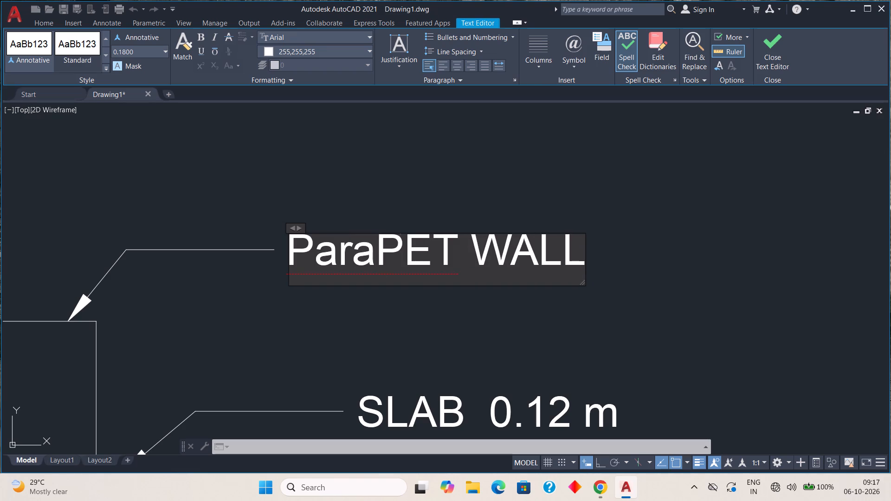
pyautogui.press('BackSpace')
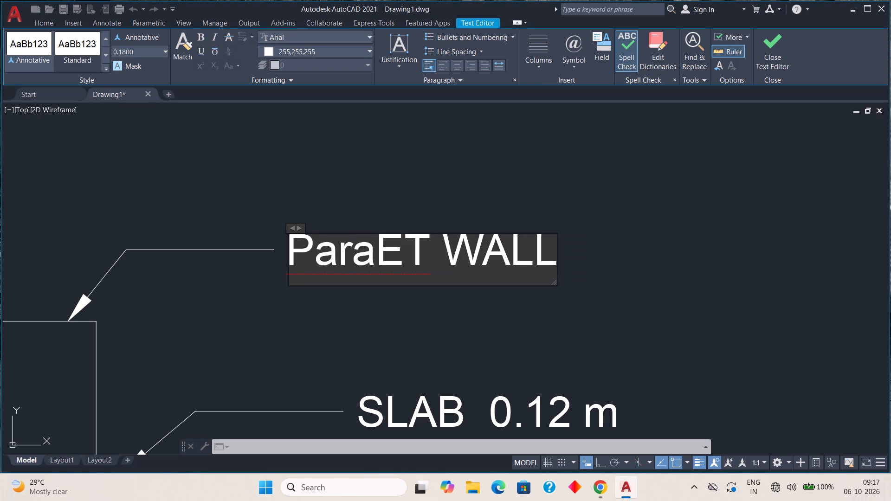
pyautogui.press('p')
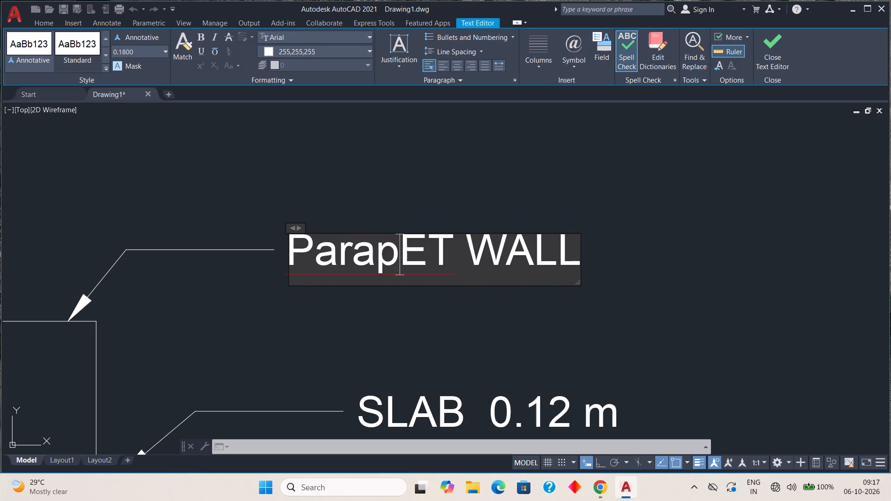
pyautogui.click(432, 243)
pyautogui.press('BackSpace')
pyautogui.press('e')
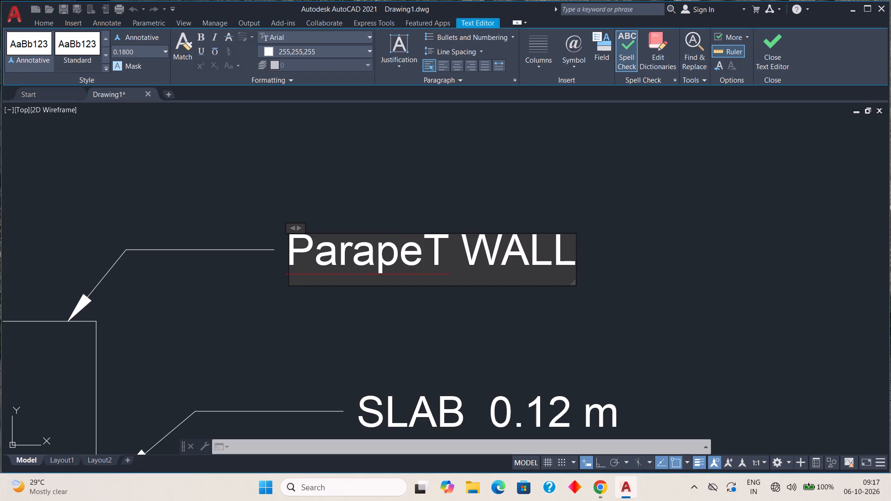
pyautogui.click(445, 247)
pyautogui.press('BackSpace')
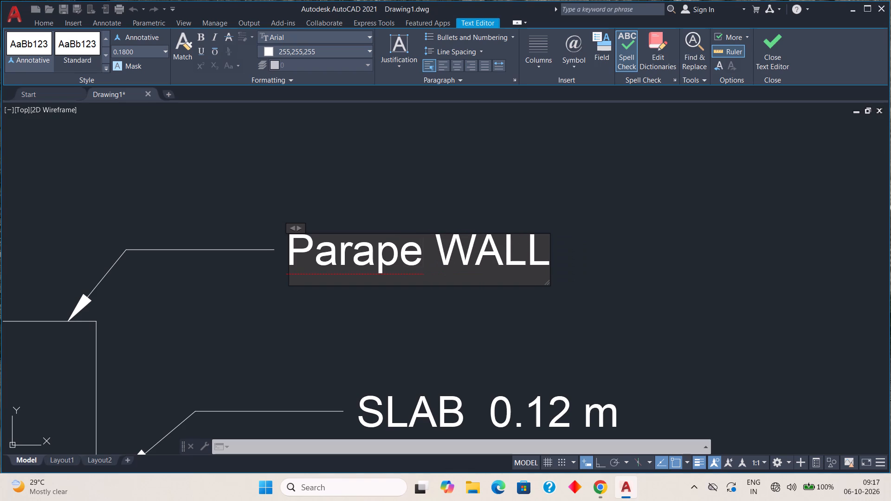
pyautogui.press('t')
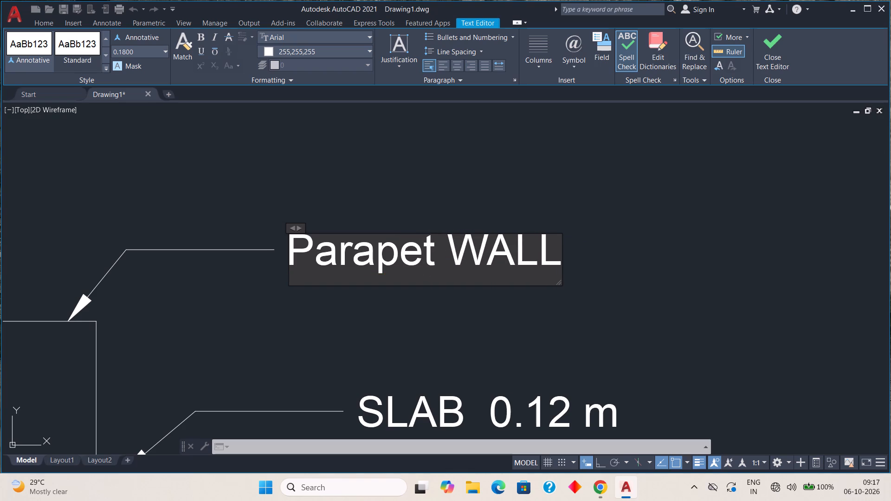
# Change the word WALL to Wall in the same note, so the full text reads Parapet Wall.
pyautogui.click(517, 243)
pyautogui.press('BackSpace')
pyautogui.press('a')
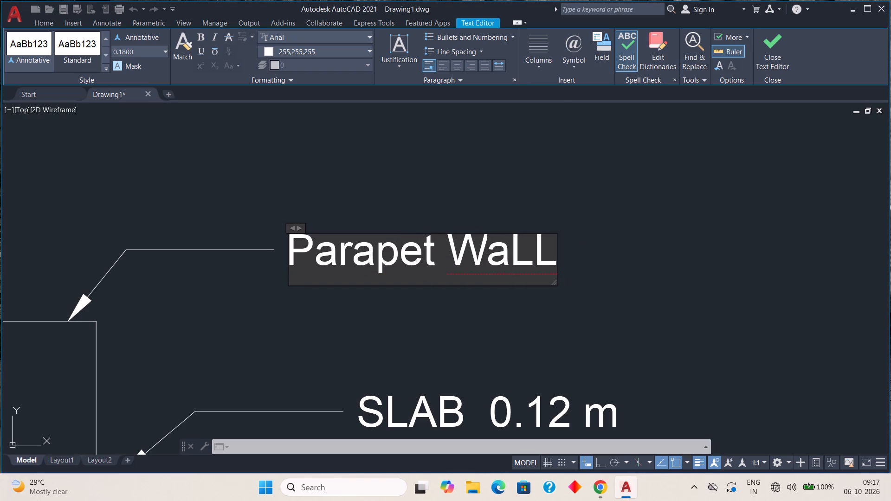
pyautogui.click(530, 243)
pyautogui.press('BackSpace')
pyautogui.press('a')
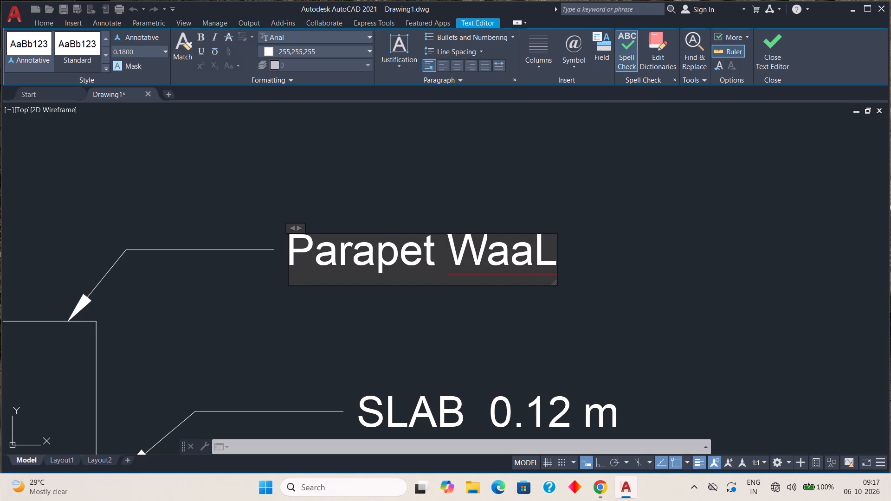
pyautogui.press('BackSpace')
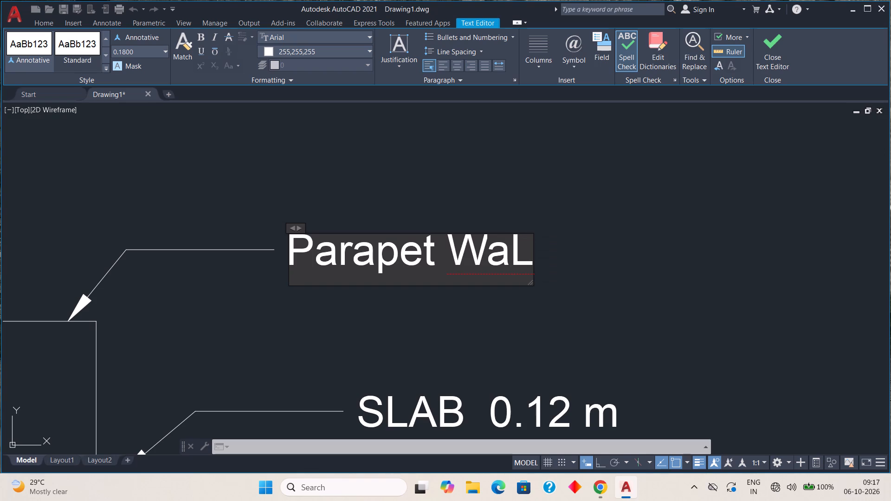
pyautogui.press('l')
pyautogui.click(530, 241)
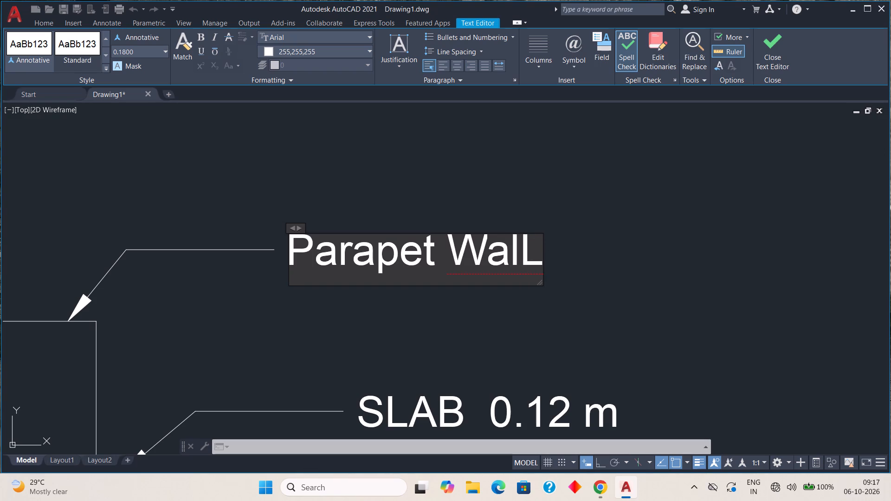
pyautogui.moveTo(540, 243); pyautogui.dragTo(541, 247)
pyautogui.press('BackSpace')
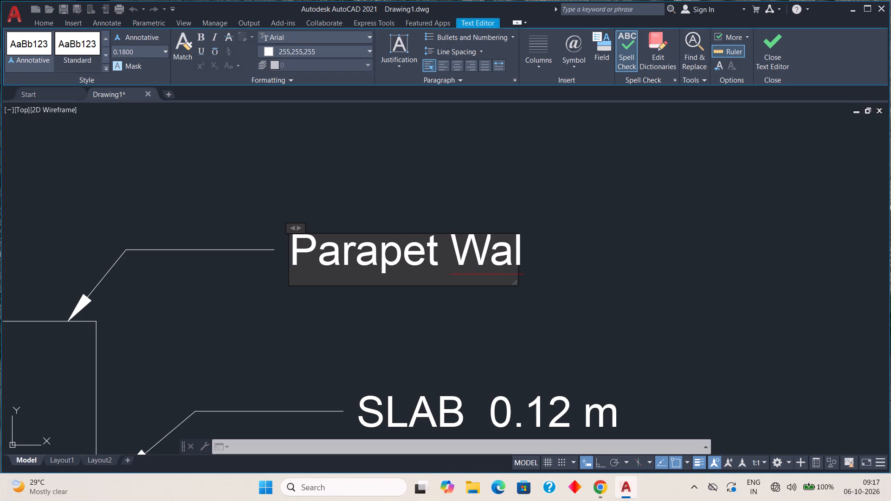
pyautogui.press('l')
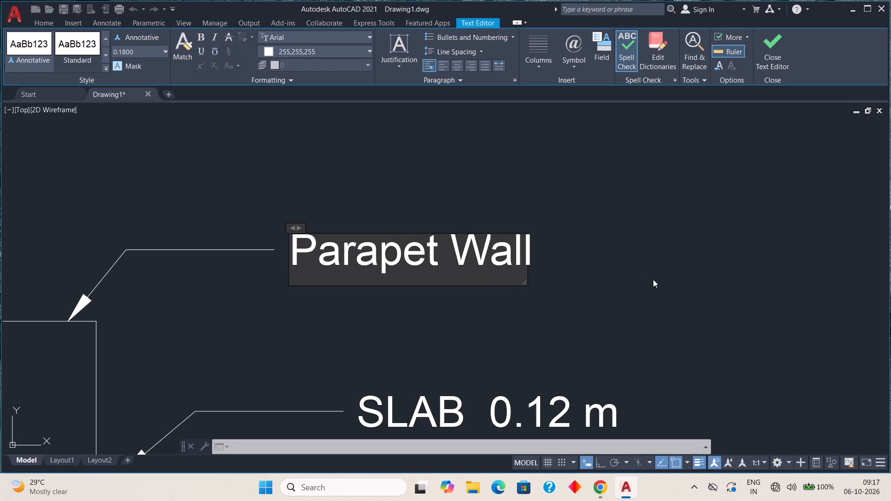
pyautogui.click(653, 279)
# Rewrite the roof slab's leader note as Slab 0.12 m, with a single space before the thickness.
pyautogui.moveTo(570, 317); pyautogui.dragTo(527, 149, button='middle')
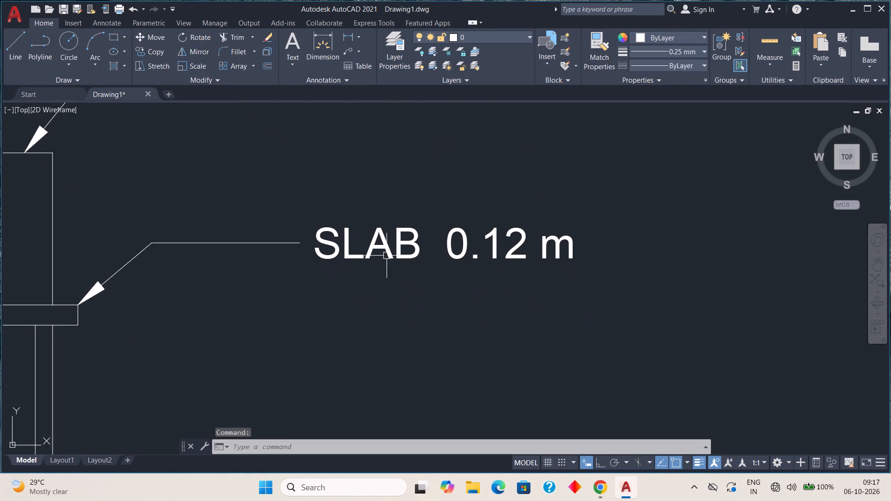
pyautogui.doubleClick(325, 238)
pyautogui.click(425, 242)
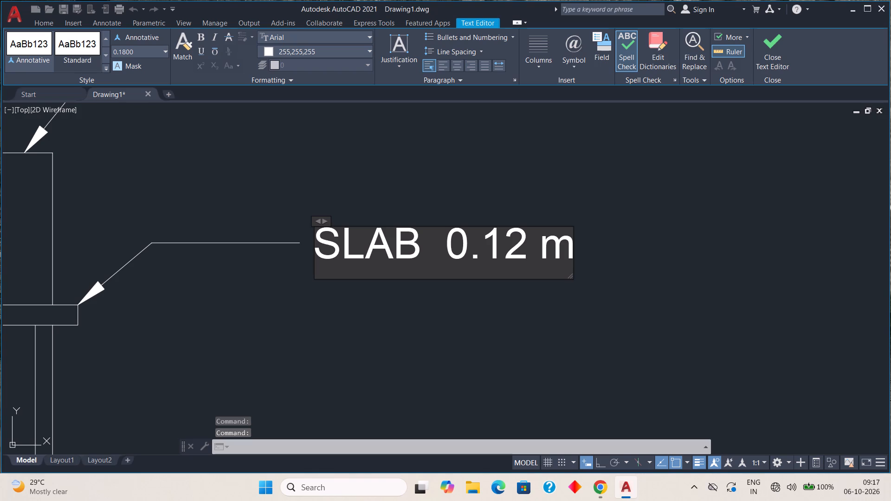
pyautogui.press('BackSpace')
pyautogui.press('BackSpace')
pyautogui.press('BackSpace')
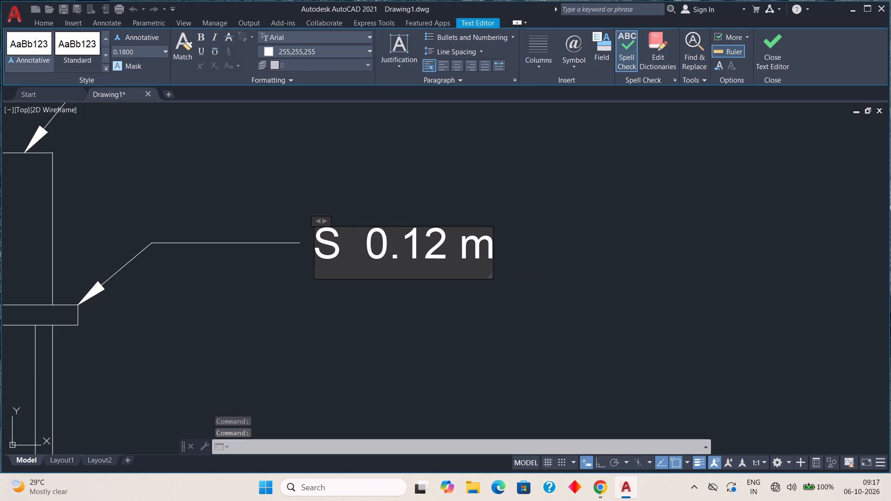
pyautogui.write('lab')
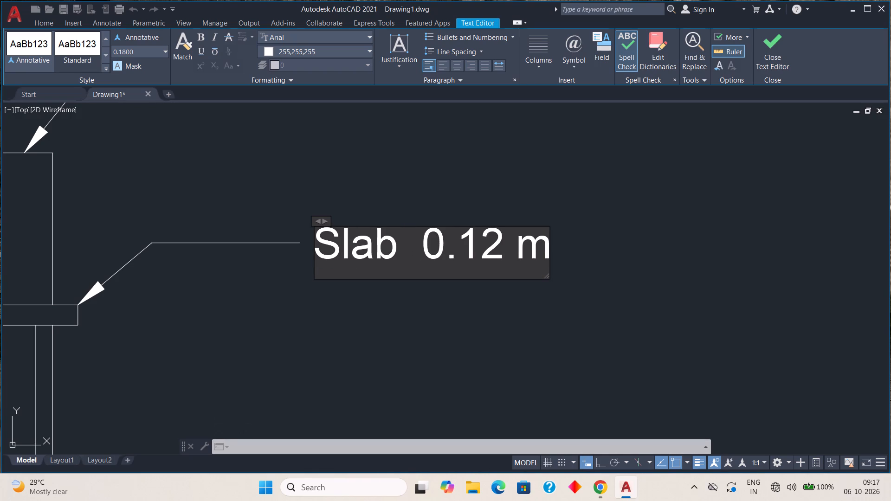
pyautogui.click(418, 241)
pyautogui.press('BackSpace')
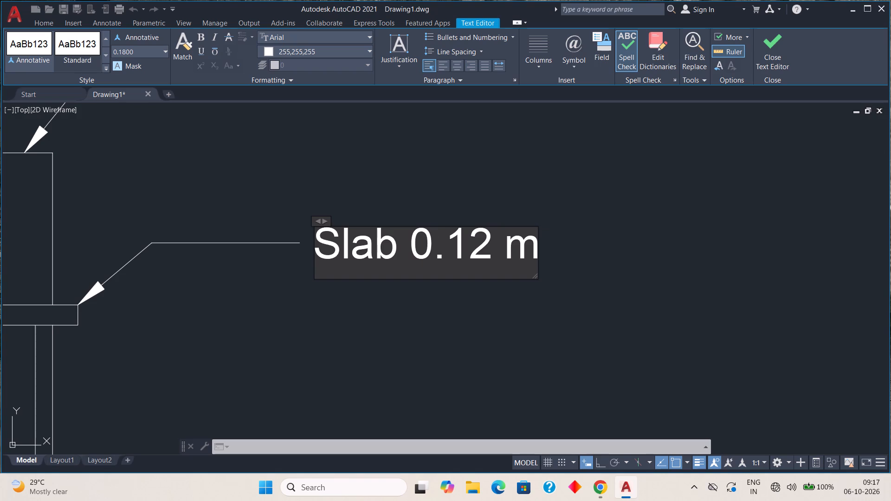
pyautogui.click(714, 323)
# Copy the Slab 0.12 m leader note about 3.1 units straight down, beside the top of the stone plinth's outer end.
pyautogui.scroll(-2, 482, 282)
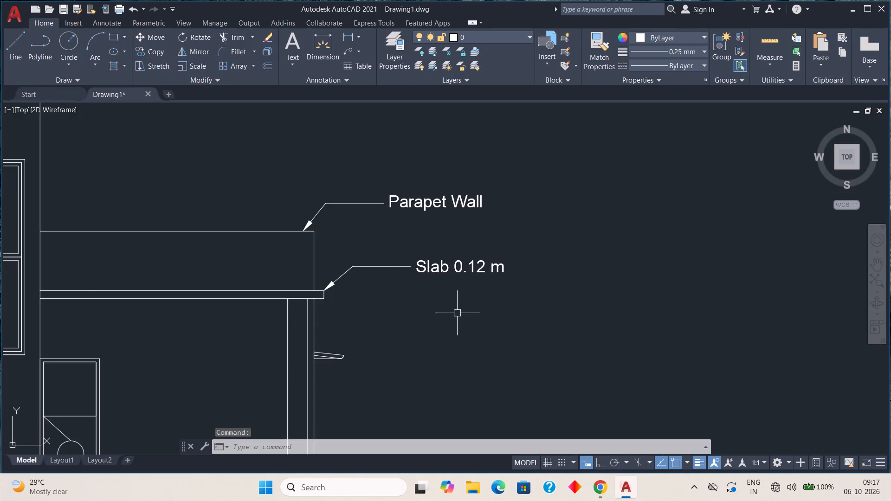
pyautogui.moveTo(456, 317); pyautogui.dragTo(476, 162, button='middle')
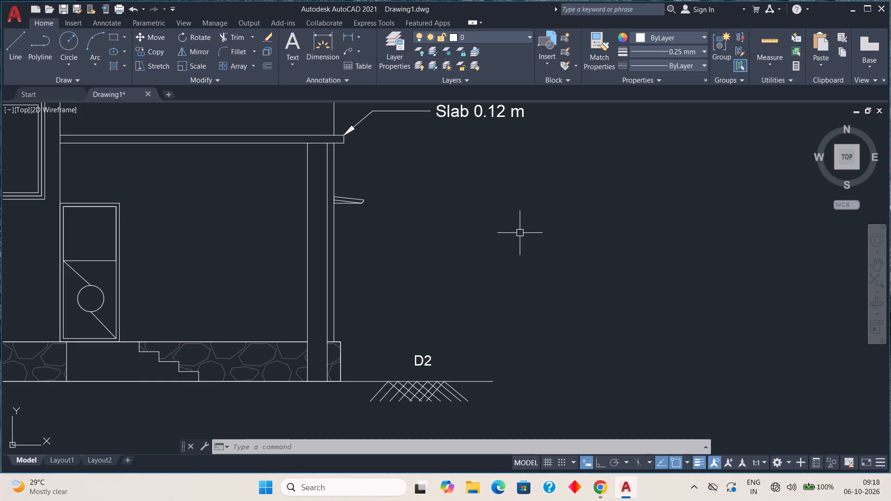
pyautogui.moveTo(439, 182); pyautogui.dragTo(441, 198, button='middle')
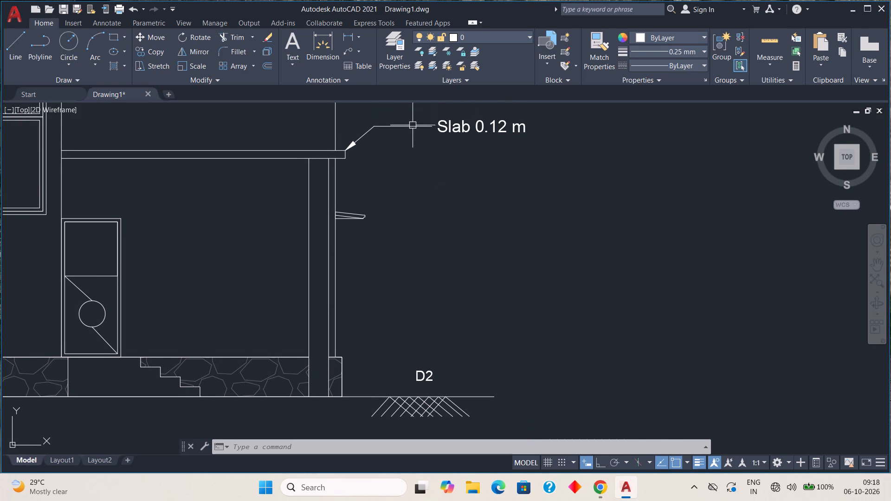
pyautogui.click(413, 125)
pyautogui.click(166, 47)
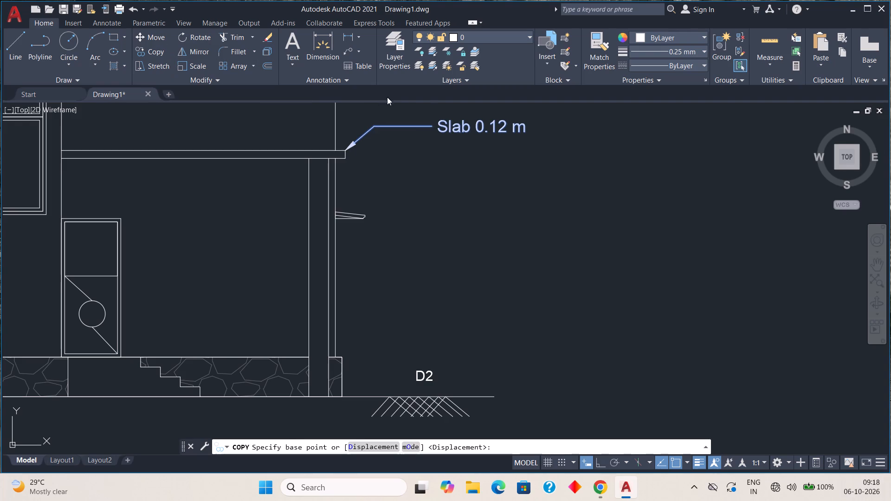
pyautogui.click(371, 128)
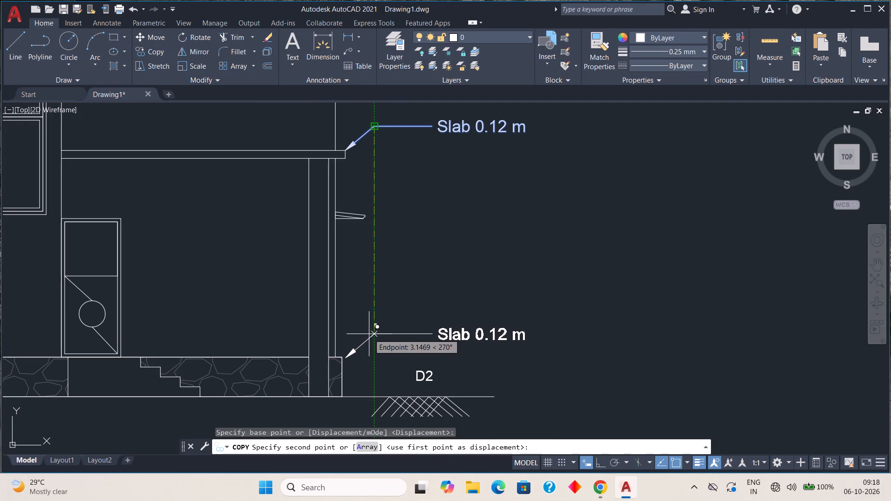
pyautogui.click(369, 331)
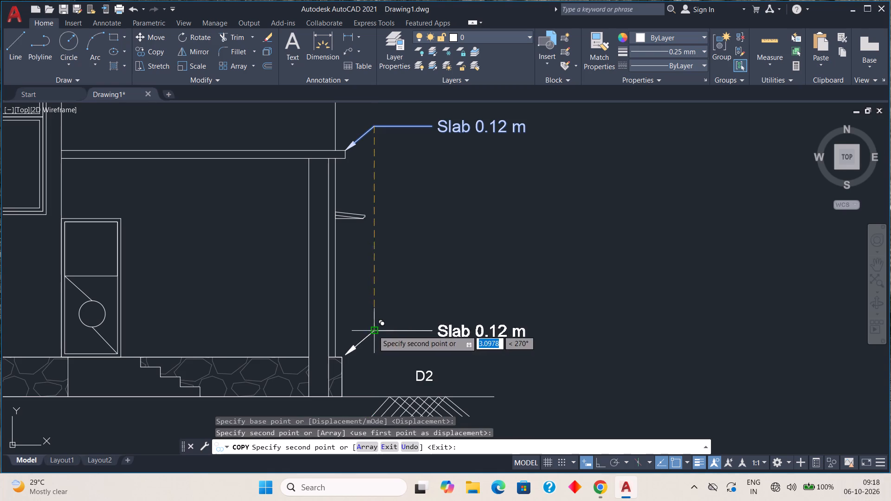
pyautogui.press('Escape')
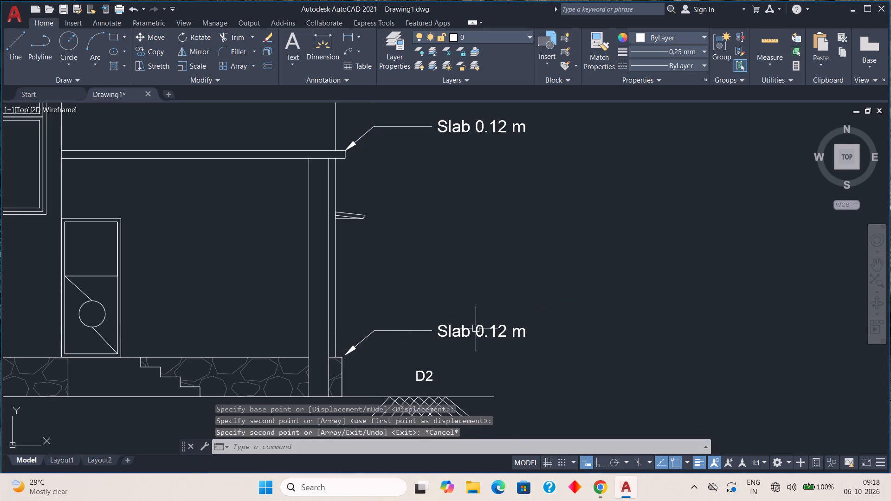
# Replace the word Slab with Plinth in the copied leader note beside the stone plinth's outer end.
pyautogui.doubleClick(475, 329)
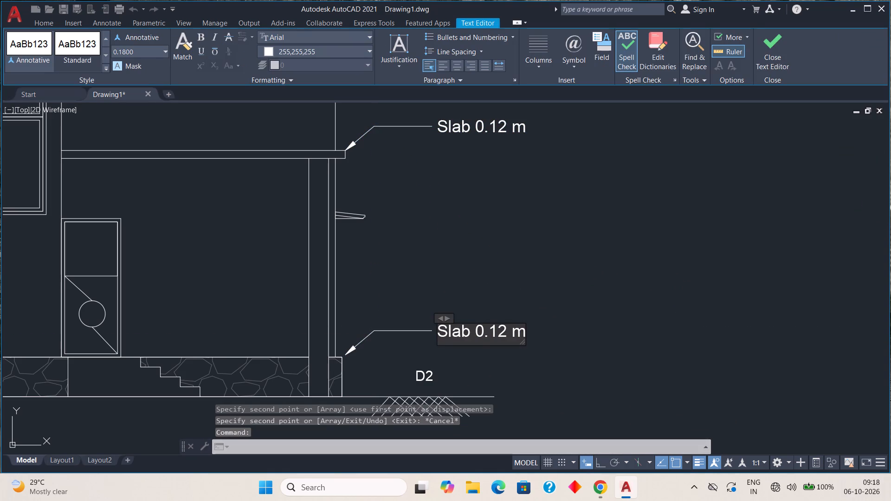
pyautogui.click(470, 330)
pyautogui.press('BackSpace')
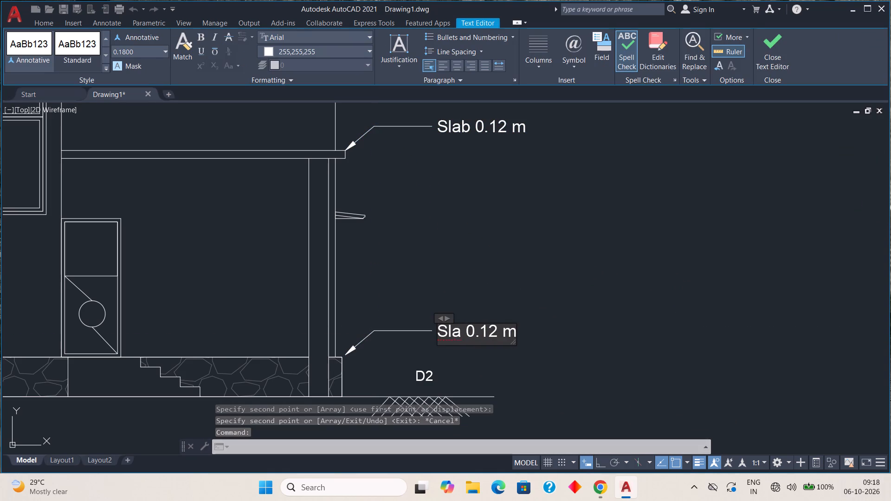
pyautogui.press('BackSpace')
pyautogui.press('BackSpace')
pyautogui.press('BackSpace')
pyautogui.write('linth')
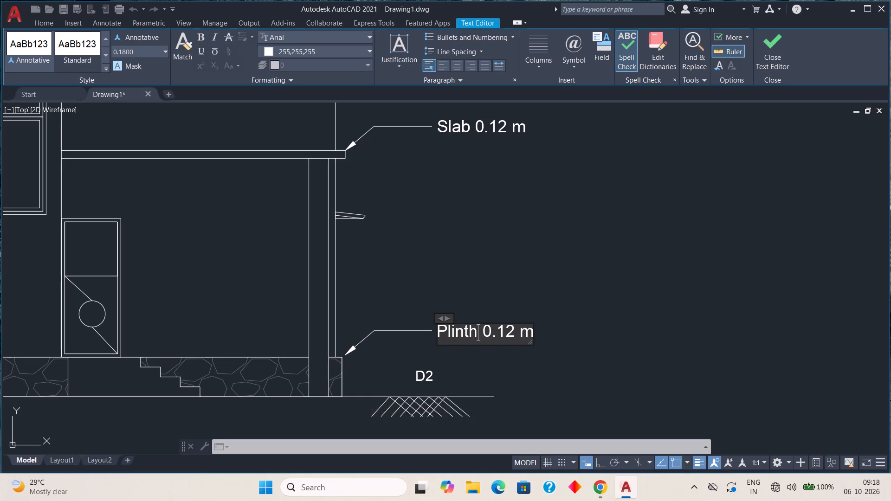
pyautogui.press('space')
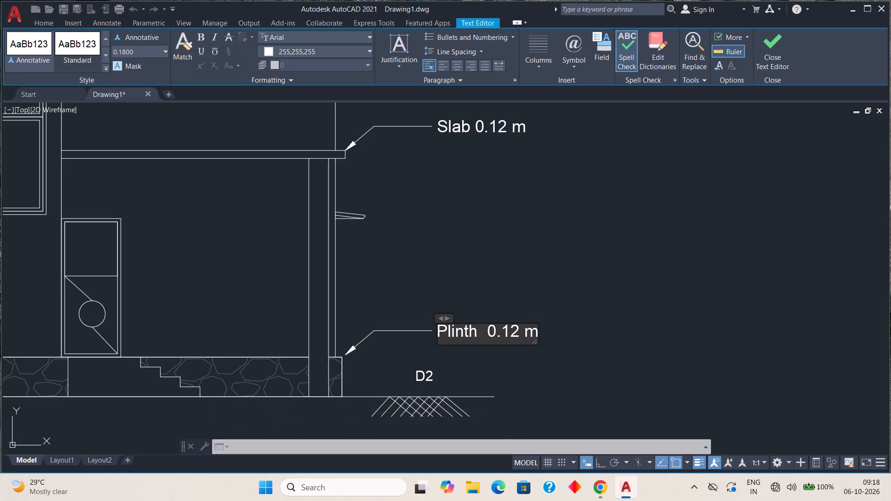
pyautogui.press('BackSpace')
# Set the height in the Plinth leader note to 0.6 m, so the text reads Plinth 0.6 m.
pyautogui.click(519, 333)
pyautogui.press('BackSpace')
pyautogui.press('BackSpace')
pyautogui.press('BackSpace')
pyautogui.press('BackSpace')
pyautogui.press('BackSpace')
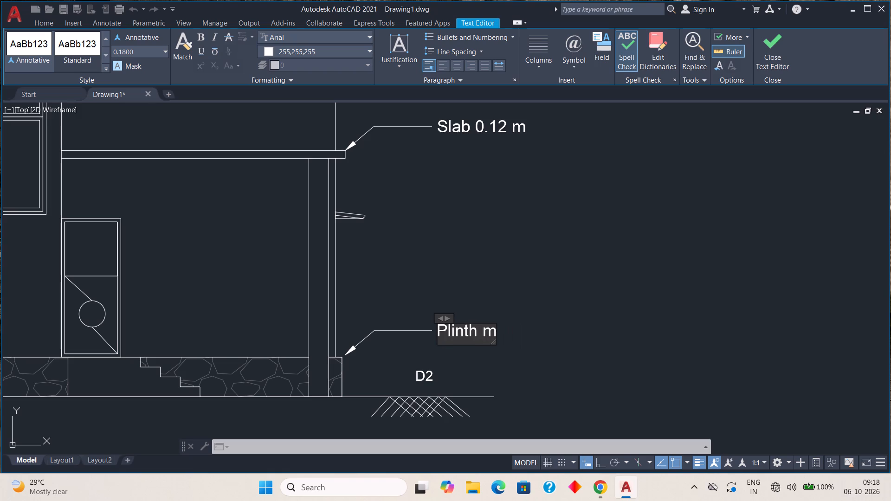
pyautogui.press('0')
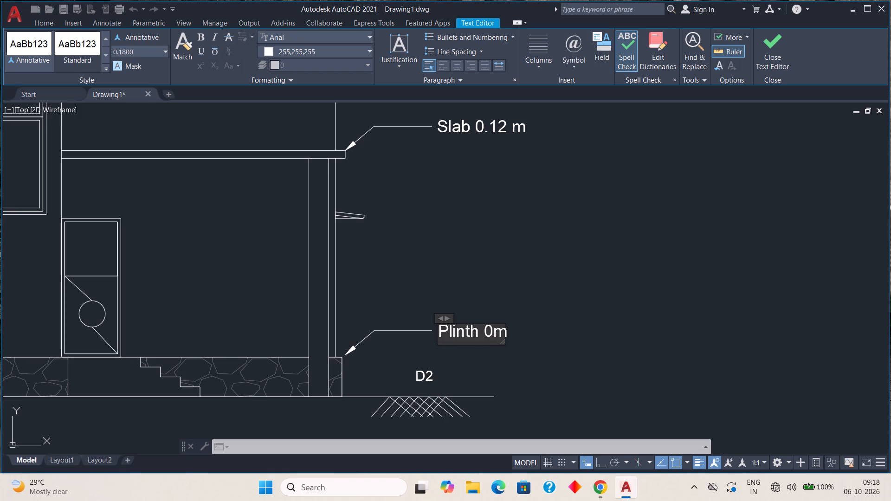
pyautogui.press('.')
pyautogui.write('6')
pyautogui.press('space')
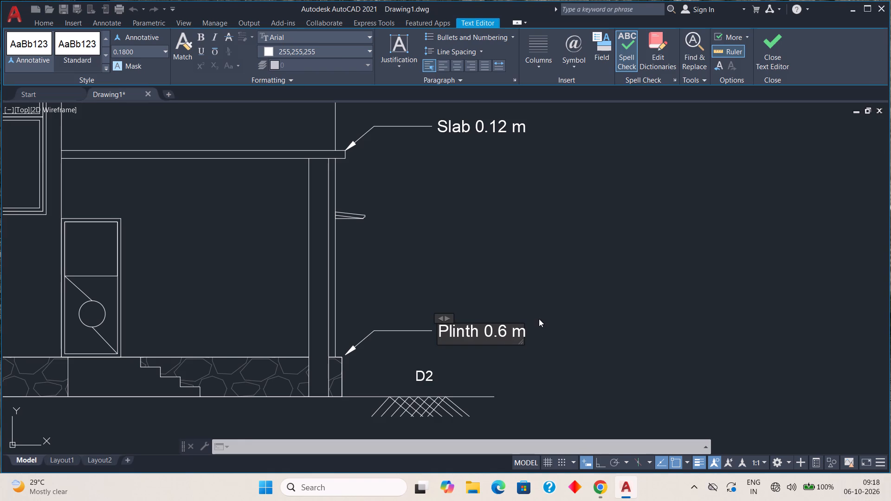
pyautogui.click(539, 318)
# Append the height 0.9 m to the Parapet Wall leader note, two spaces after the word Wall.
pyautogui.scroll(-1, 584, 286)
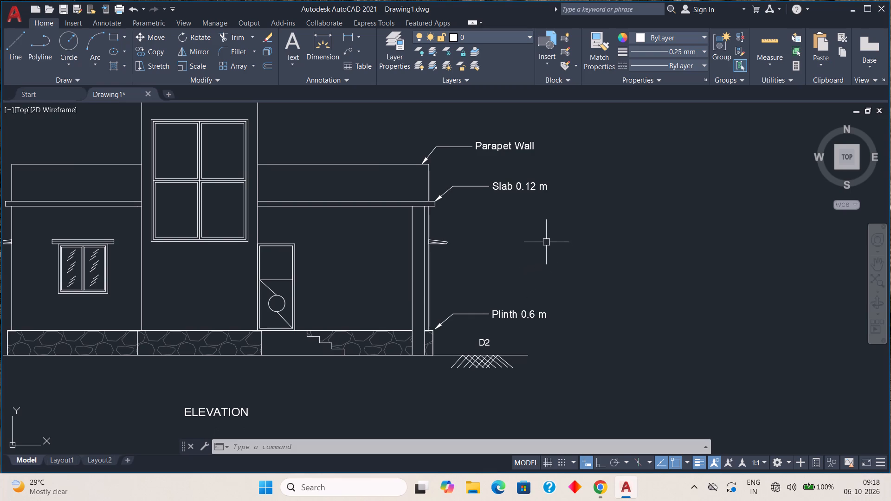
pyautogui.moveTo(537, 235); pyautogui.dragTo(528, 270, button='middle')
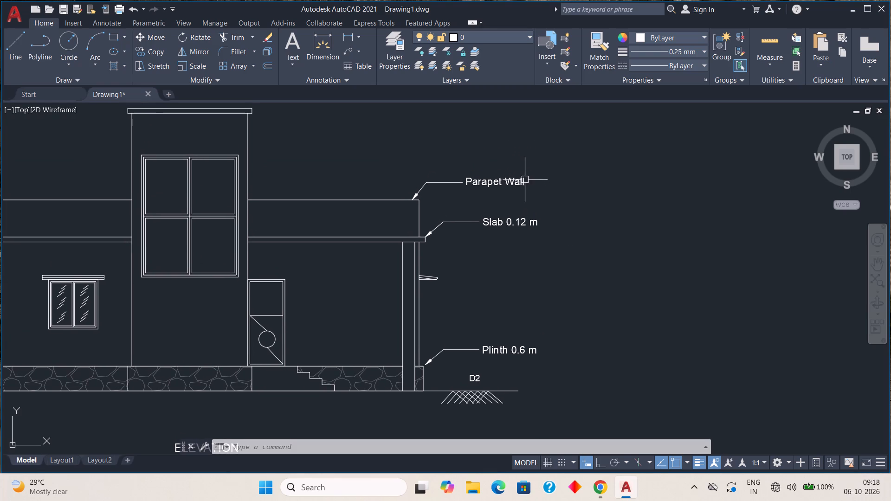
pyautogui.doubleClick(515, 180)
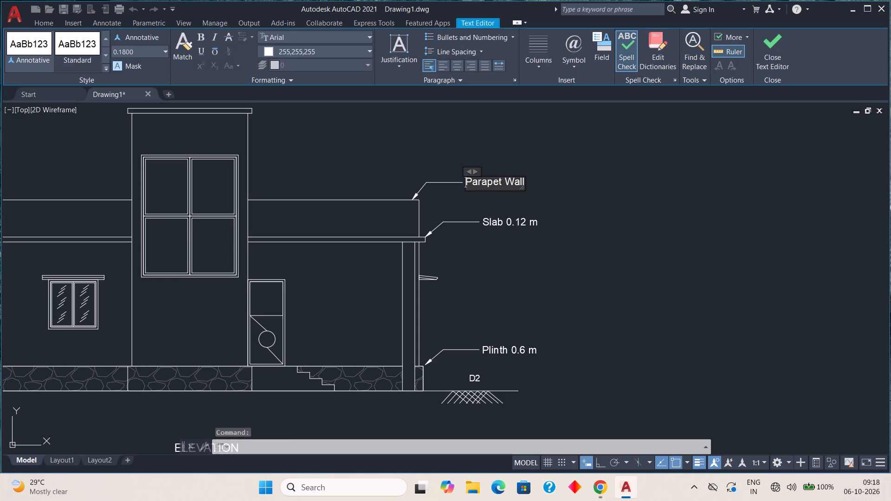
pyautogui.click(525, 183)
pyautogui.press('space')
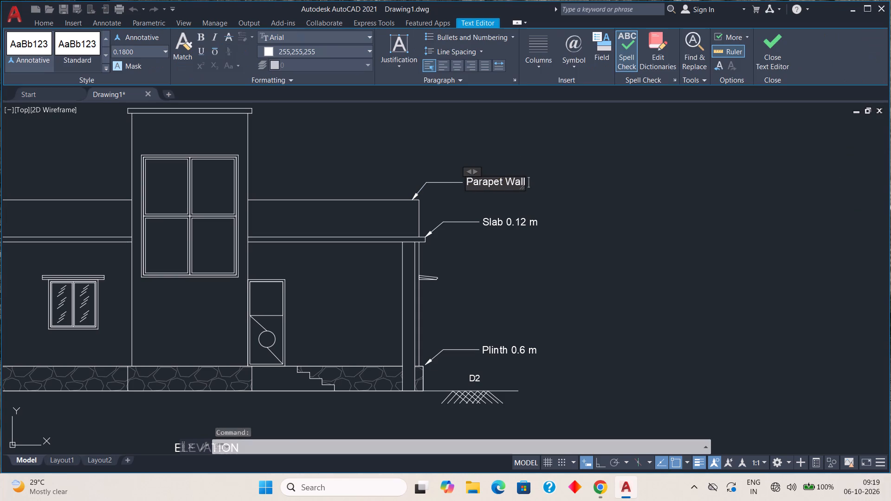
pyautogui.press('space')
pyautogui.press('0')
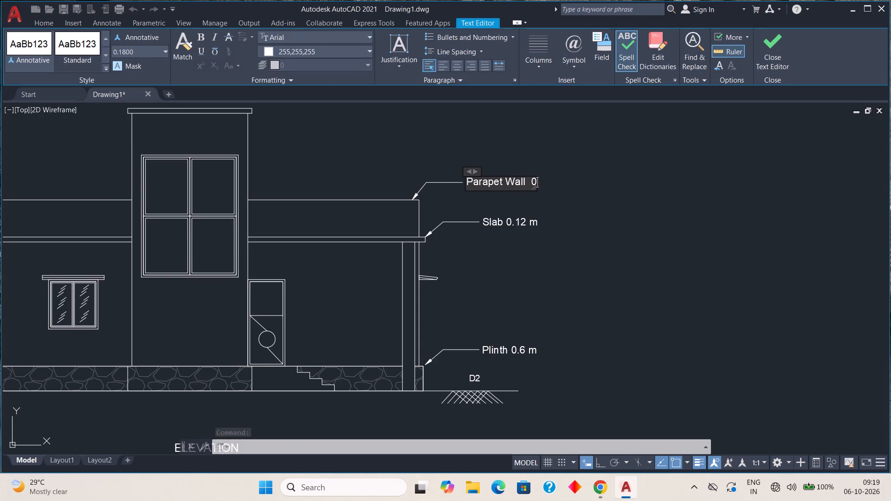
pyautogui.press('.')
pyautogui.write('9 m')
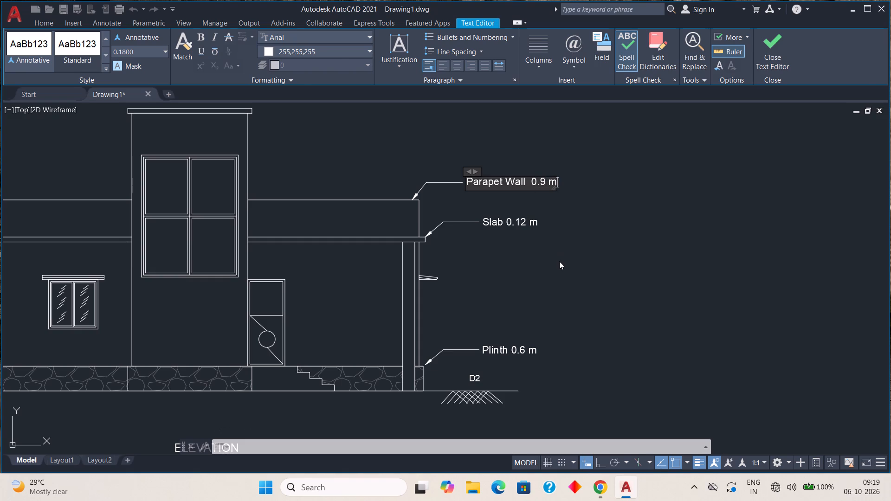
pyautogui.click(559, 261)
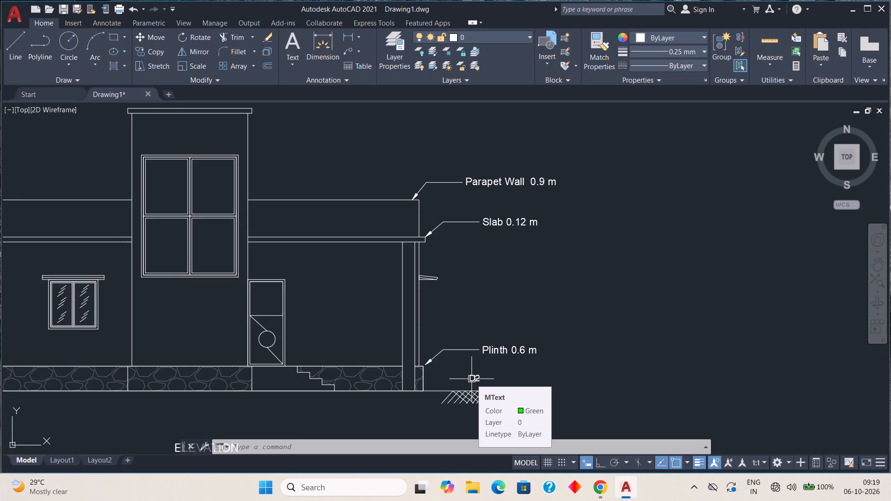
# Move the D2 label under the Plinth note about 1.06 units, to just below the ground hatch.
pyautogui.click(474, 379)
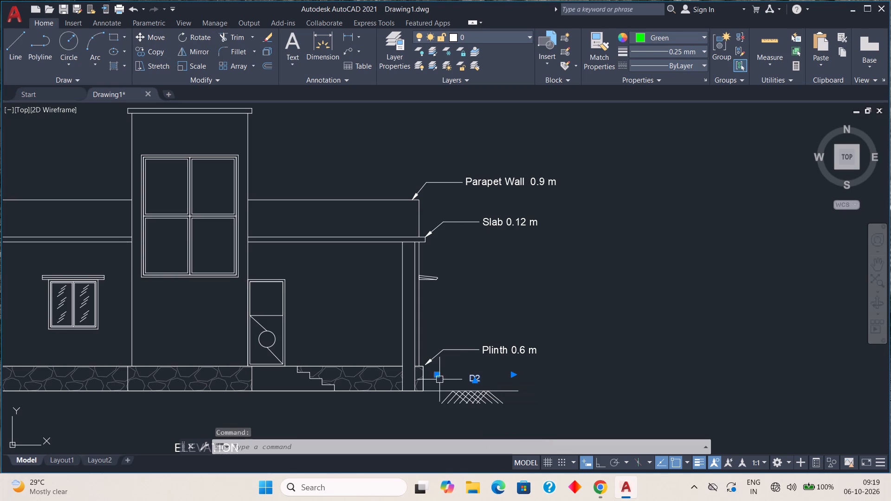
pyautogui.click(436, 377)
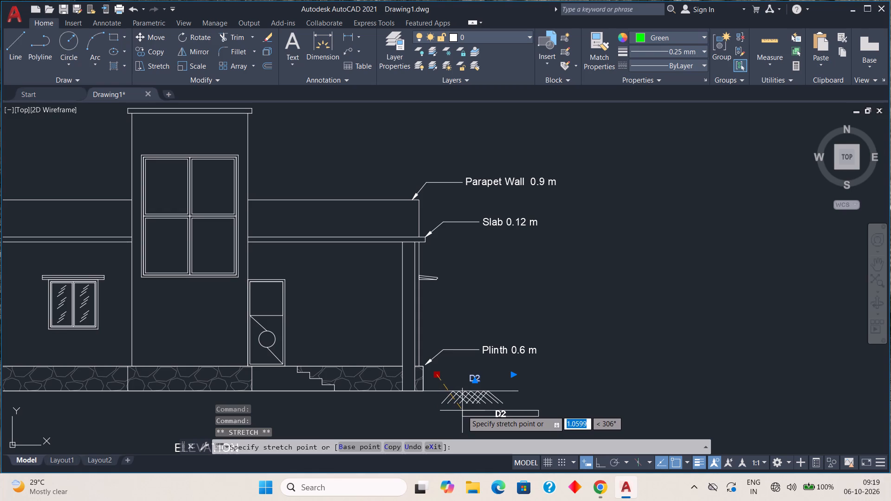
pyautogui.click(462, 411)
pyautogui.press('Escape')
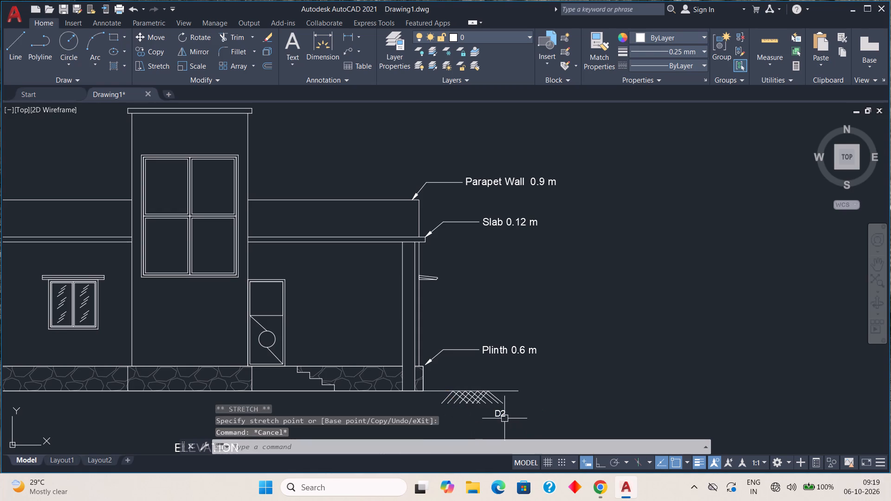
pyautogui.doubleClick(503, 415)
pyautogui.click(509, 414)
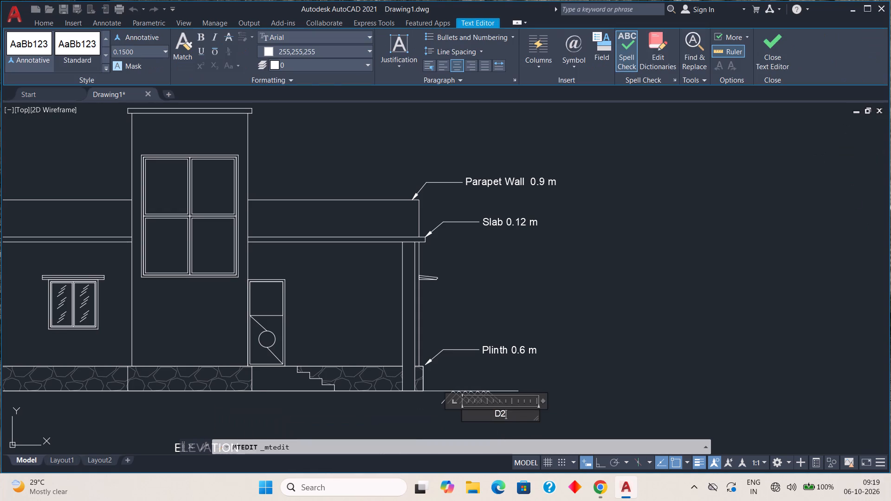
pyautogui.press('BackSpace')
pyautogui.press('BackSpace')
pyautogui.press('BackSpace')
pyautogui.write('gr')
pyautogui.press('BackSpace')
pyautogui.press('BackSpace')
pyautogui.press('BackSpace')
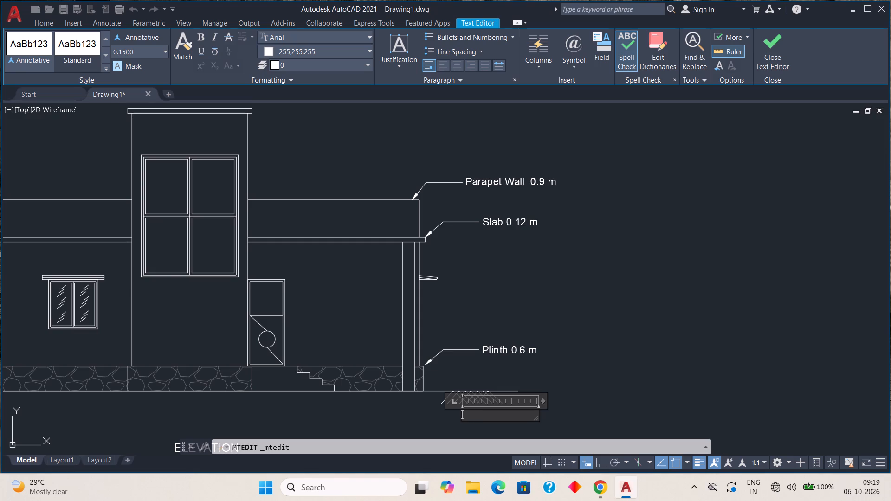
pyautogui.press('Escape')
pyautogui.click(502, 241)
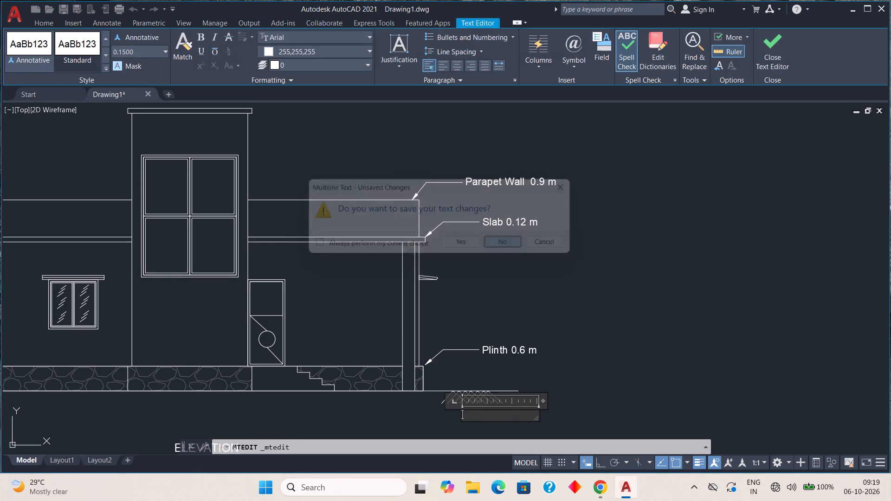
# Delete the D2 label below the ground hatch on the plinth note's side of the elevation.
pyautogui.moveTo(516, 356); pyautogui.dragTo(516, 206, button='middle')
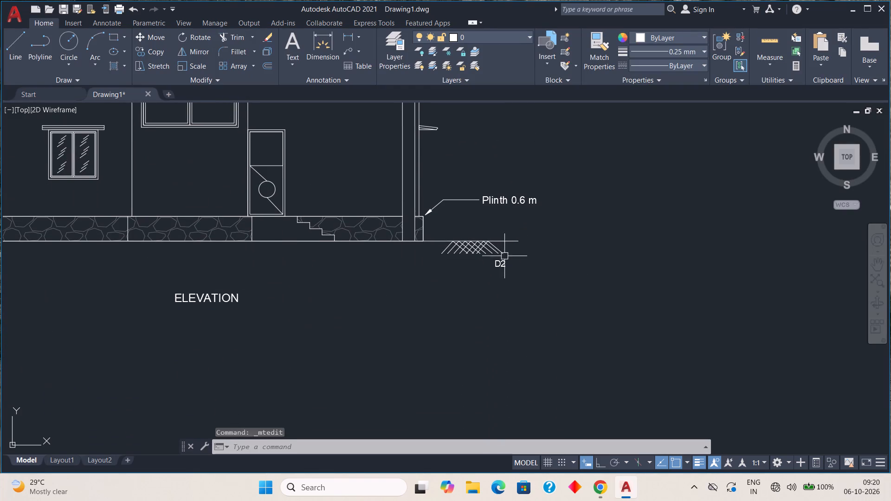
pyautogui.click(503, 265)
pyautogui.press('Delete')
# Copy the Parking 4 X 3 m label from the floor plan to below the ground hatch near the elevation's Plinth note, about 17.5 units away.
pyautogui.scroll(-1, 505, 319)
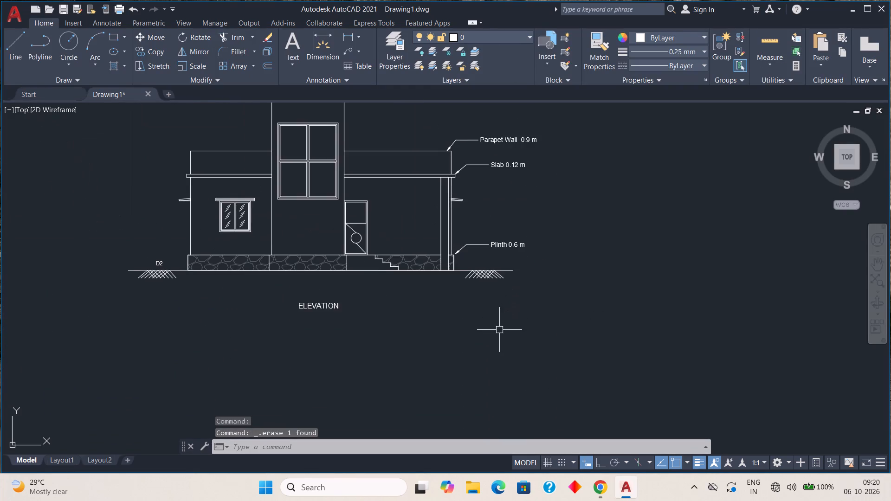
pyautogui.moveTo(499, 331); pyautogui.dragTo(507, 157, button='middle')
pyautogui.moveTo(495, 357); pyautogui.dragTo(517, 126, button='middle')
pyautogui.scroll(1, 504, 281)
pyautogui.moveTo(346, 437); pyautogui.dragTo(378, 301, button='middle')
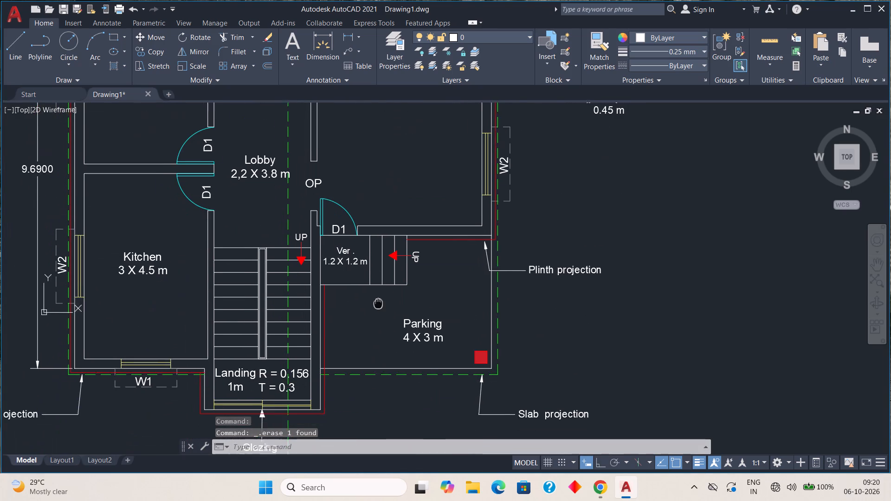
pyautogui.moveTo(378, 301); pyautogui.dragTo(379, 300, button='middle')
pyautogui.click(415, 318)
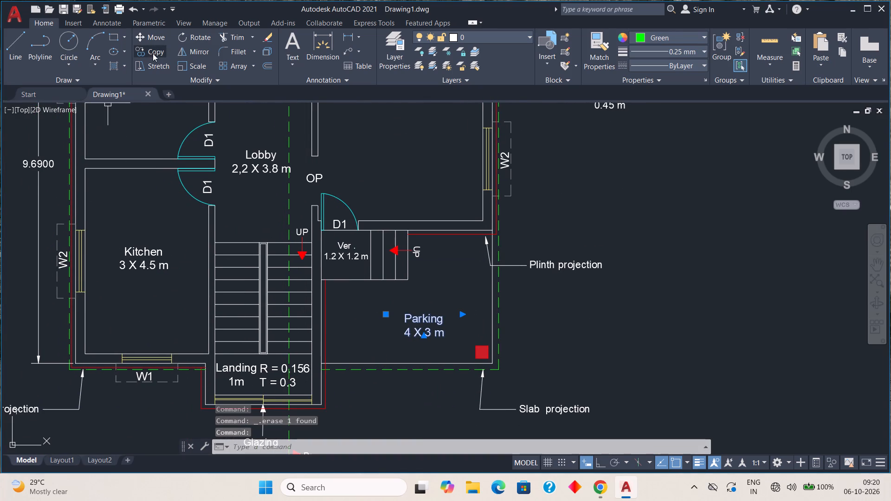
pyautogui.click(154, 51)
pyautogui.click(410, 314)
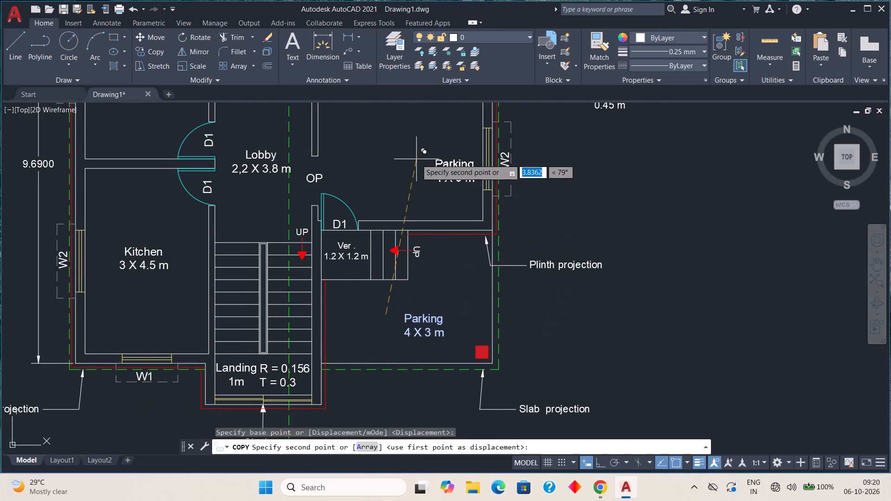
pyautogui.moveTo(416, 161); pyautogui.dragTo(439, 500, button='middle')
pyautogui.moveTo(451, 240); pyautogui.dragTo(439, 500, button='middle')
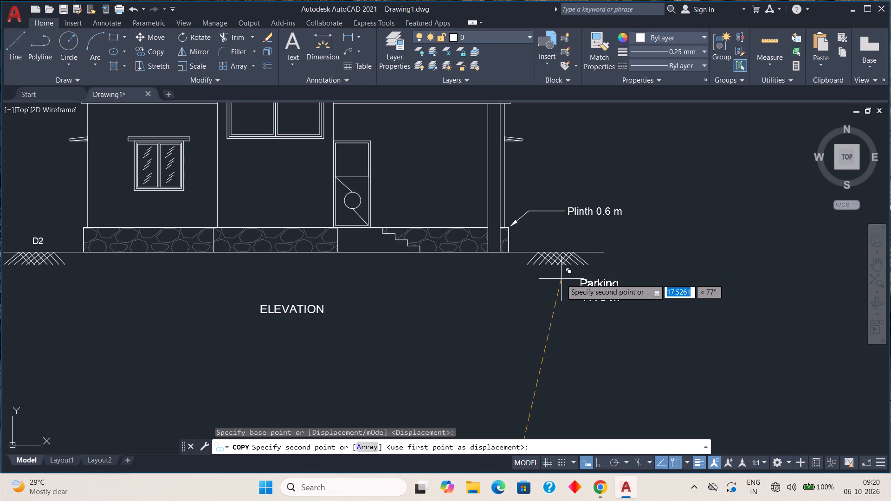
pyautogui.click(561, 279)
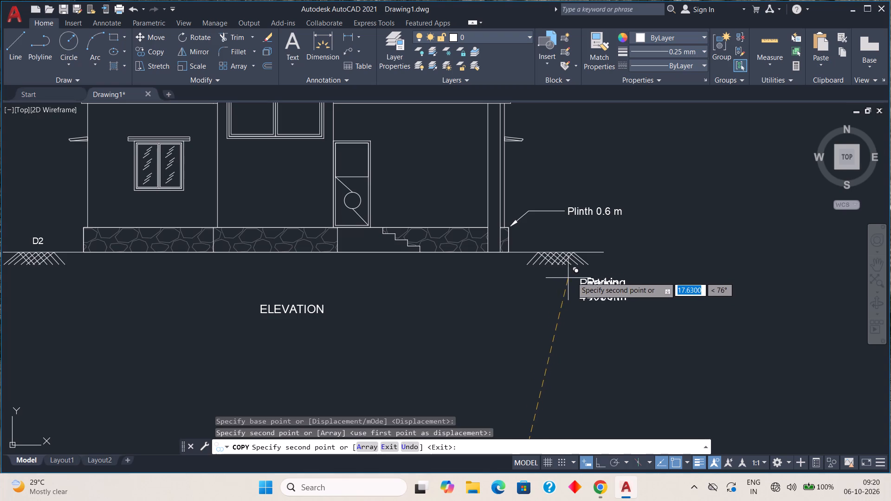
pyautogui.press('Escape')
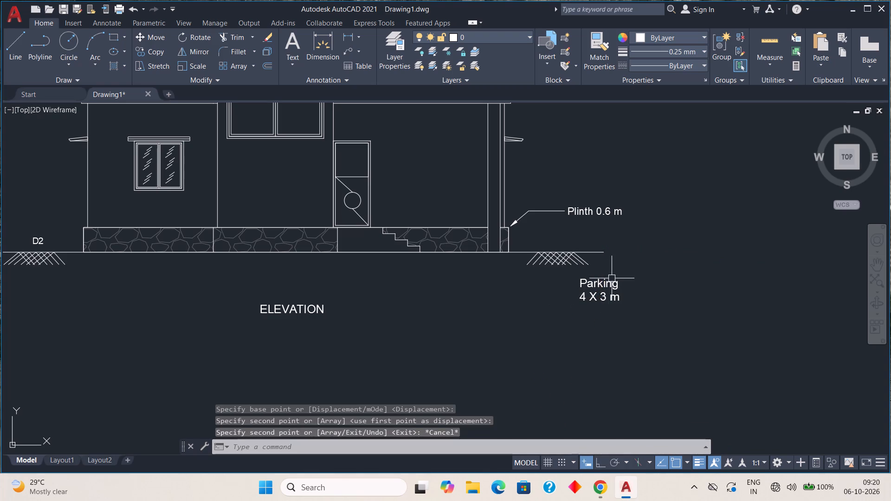
# Replace the copied Parking 4 X 3 m text below the elevation's ground hatch with Ground Level.
pyautogui.doubleClick(607, 285)
pyautogui.click(627, 295)
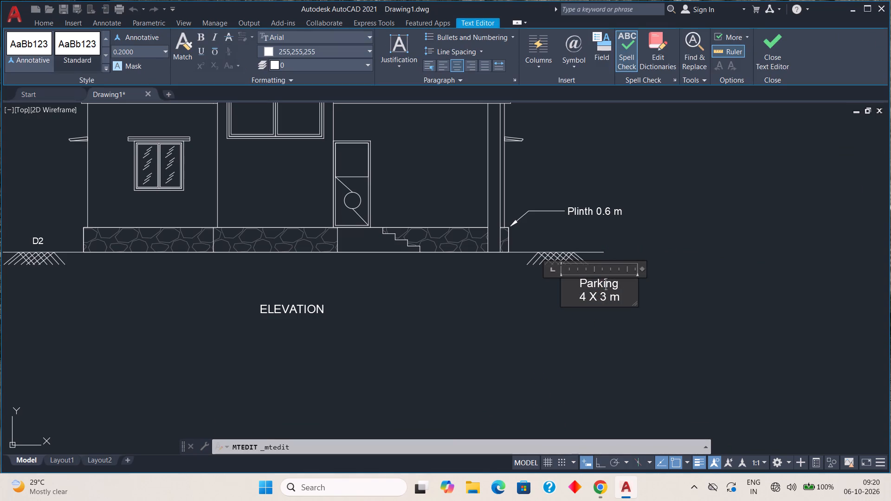
pyautogui.press('BackSpace')
pyautogui.press('BackSpace')
pyautogui.press('BackSpace')
pyautogui.press('BackSpace')
pyautogui.press('BackSpace')
pyautogui.press('BackSpace')
pyautogui.press('BackSpace')
pyautogui.press('BackSpace')
pyautogui.press('BackSpace')
pyautogui.press('BackSpace')
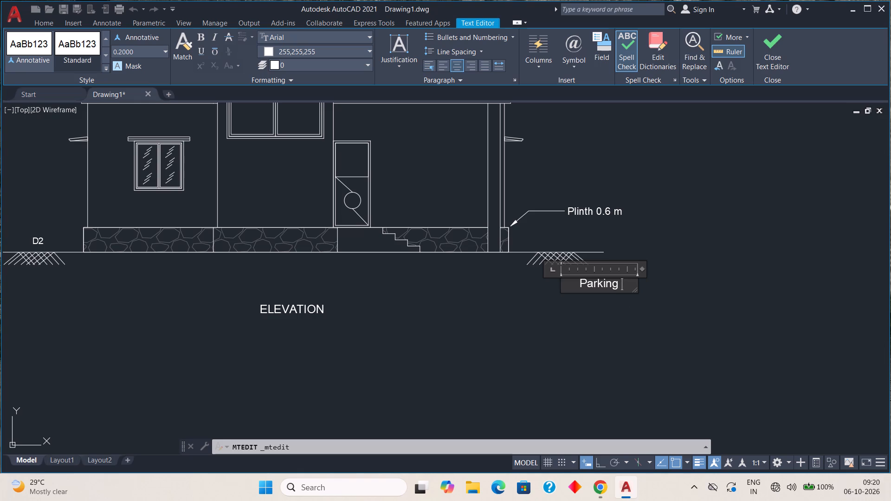
pyautogui.press('BackSpace')
pyautogui.press('BackSpace')
pyautogui.press('BackSpace')
pyautogui.press('BackSpace')
pyautogui.press('BackSpace')
pyautogui.press('BackSpace')
pyautogui.press('BackSpace')
pyautogui.press('BackSpace')
pyautogui.write('GR')
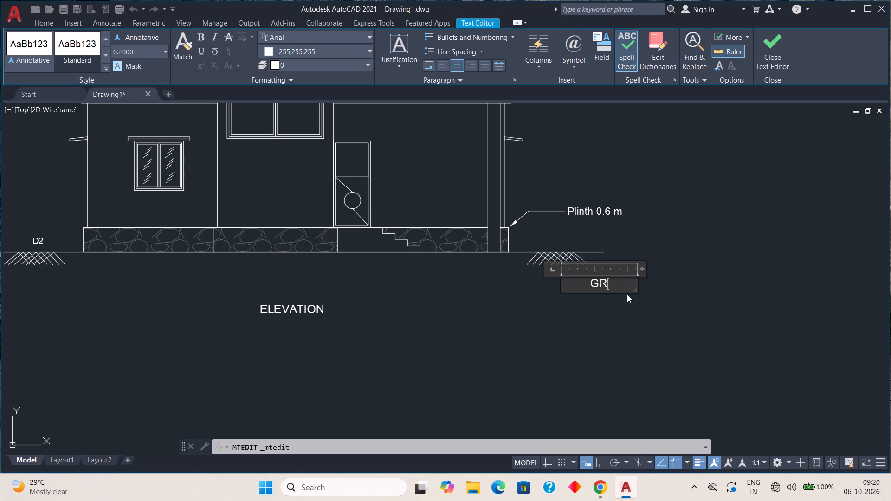
pyautogui.press('BackSpace')
pyautogui.write('round')
pyautogui.press('space')
pyautogui.press('l')
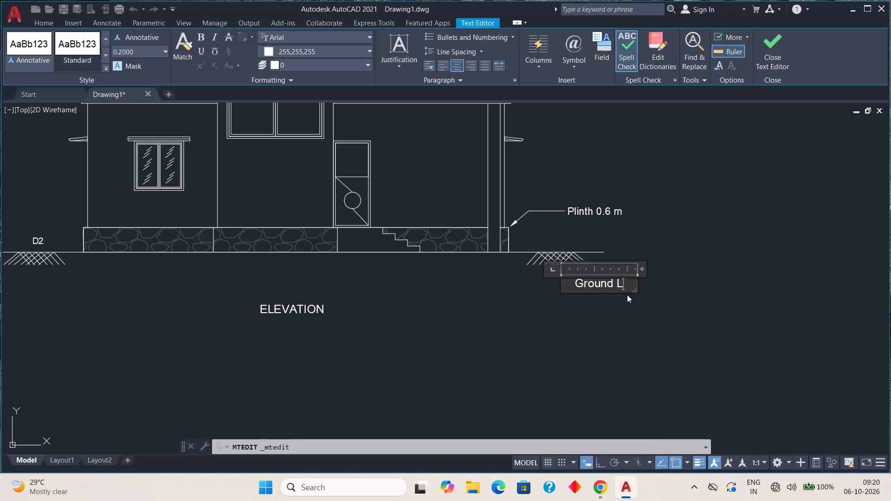
pyautogui.press('w')
pyautogui.press('BackSpace')
pyautogui.write('evel')
pyautogui.press('space')
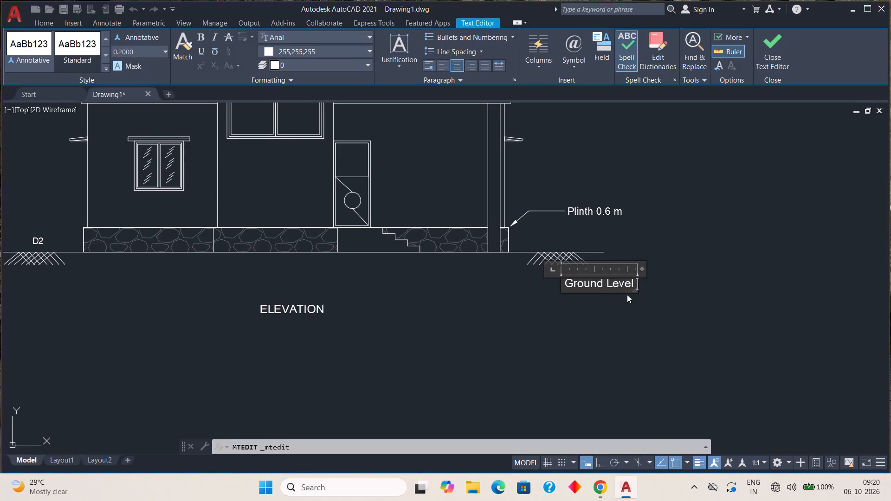
pyautogui.click(677, 305)
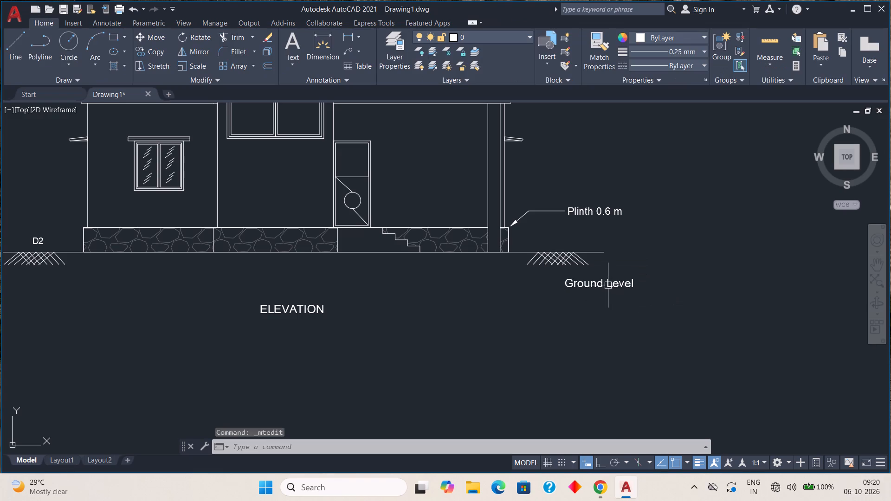
# Move the Ground Level label slightly up and away from the house, closer beneath the ground hatch.
pyautogui.click(608, 285)
pyautogui.click(561, 278)
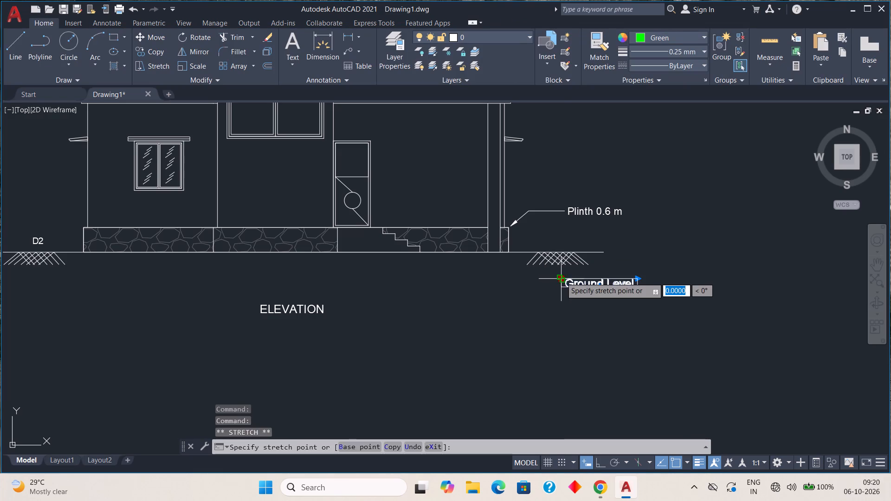
pyautogui.click(562, 270)
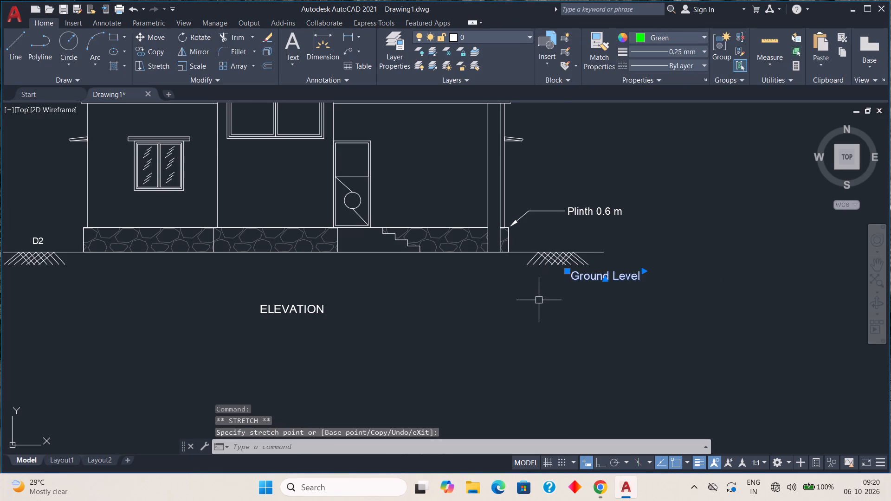
pyautogui.press('Escape')
# Review the annotated front elevation and the ground floor plan, checking their labels, notes and dimensions.
pyautogui.scroll(-2, 539, 300)
pyautogui.moveTo(534, 305); pyautogui.dragTo(535, 315, button='middle')
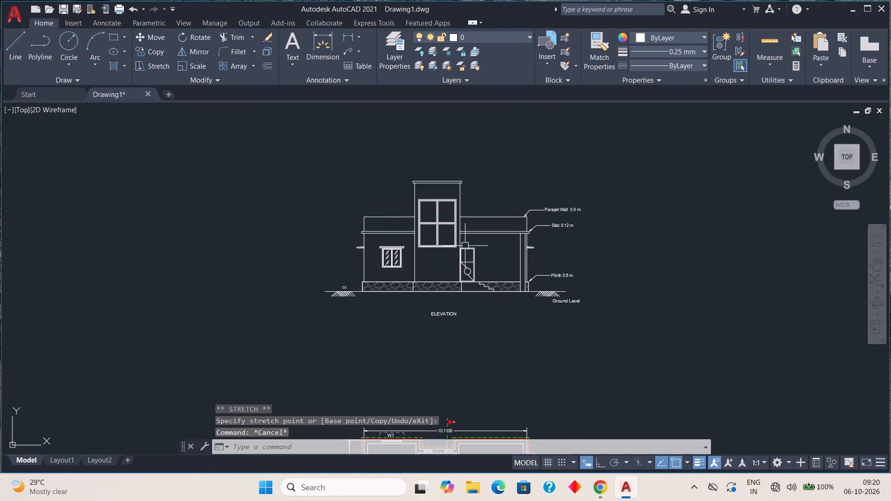
pyautogui.scroll(2, 465, 237)
pyautogui.scroll(-1, 468, 258)
pyautogui.moveTo(483, 290); pyautogui.dragTo(444, 284, button='middle')
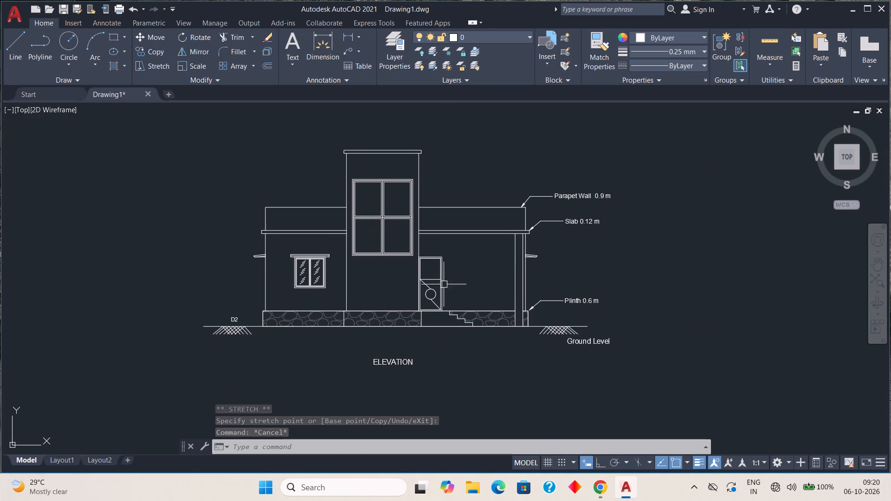
pyautogui.scroll(-1, 457, 277)
pyautogui.moveTo(470, 363); pyautogui.dragTo(433, 198, button='middle')
pyautogui.moveTo(431, 319); pyautogui.dragTo(450, 224, button='middle')
pyautogui.scroll(1, 431, 241)
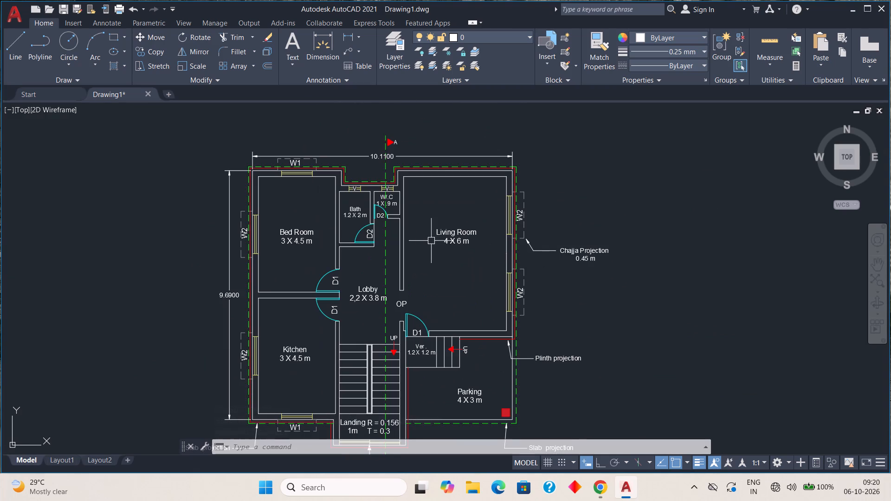
pyautogui.moveTo(436, 276); pyautogui.dragTo(459, 231, button='middle')
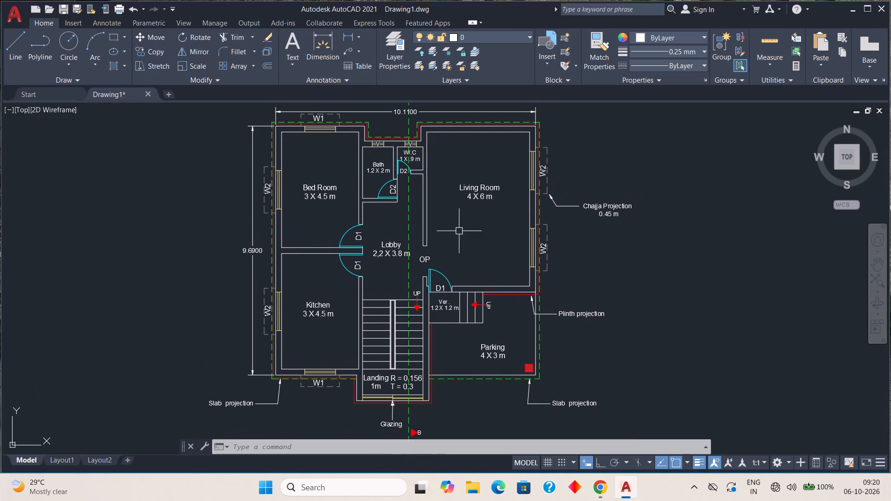
pyautogui.moveTo(455, 244); pyautogui.dragTo(451, 256, button='middle')
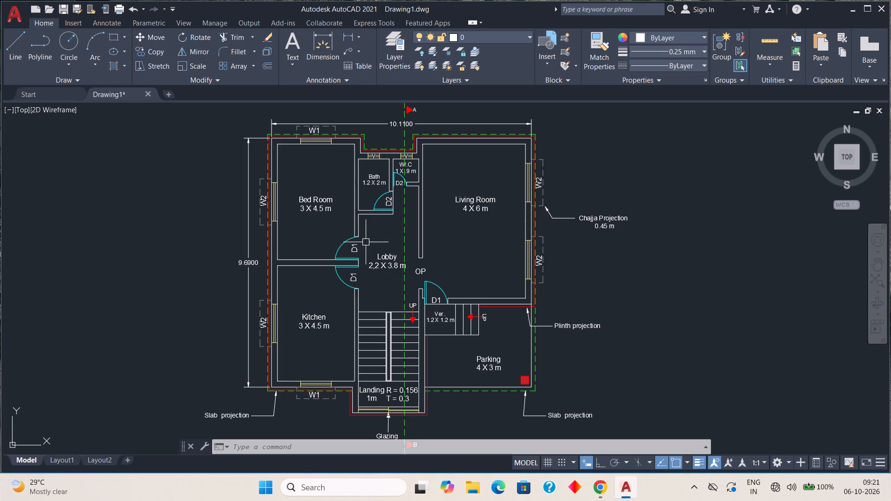
pyautogui.scroll(-1, 363, 249)
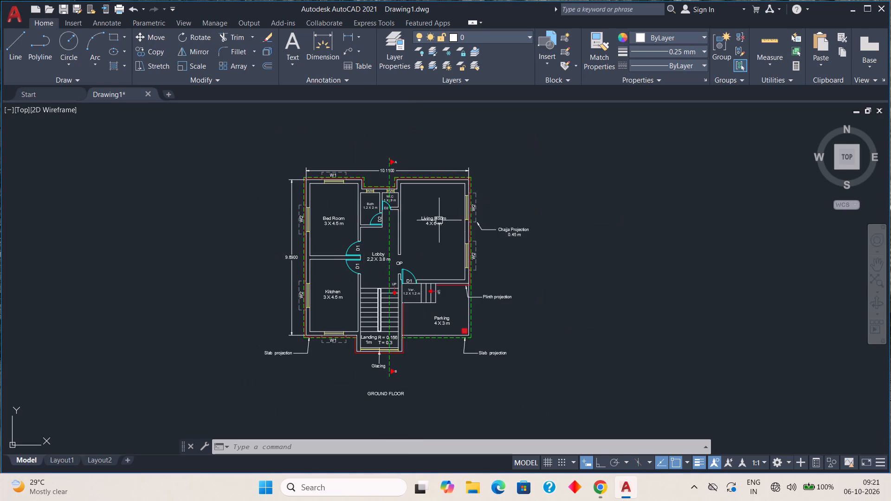
pyautogui.moveTo(479, 231); pyautogui.dragTo(464, 304, button='middle')
pyautogui.scroll(-1, 468, 293)
pyautogui.moveTo(478, 266); pyautogui.dragTo(474, 289, button='middle')
pyautogui.scroll(2, 465, 225)
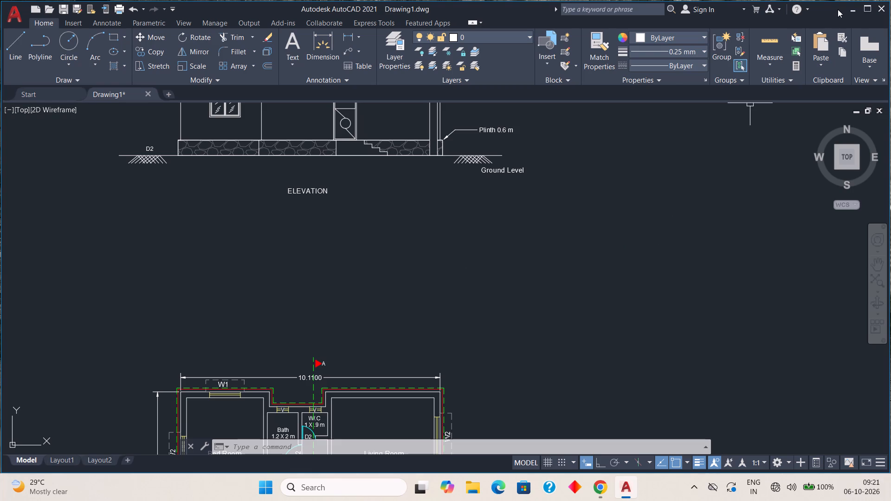
# Minimise the drawing window and launch Fuji from the desktop.
pyautogui.click(853, 9)
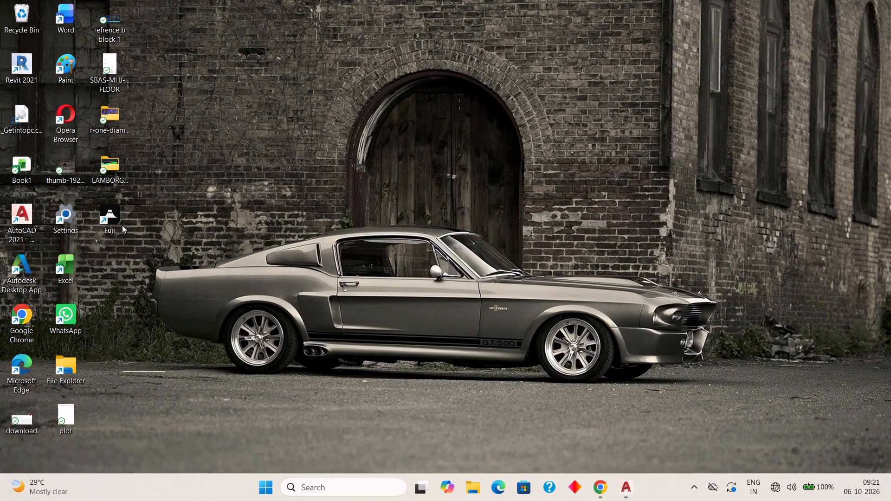
pyautogui.doubleClick(116, 218)
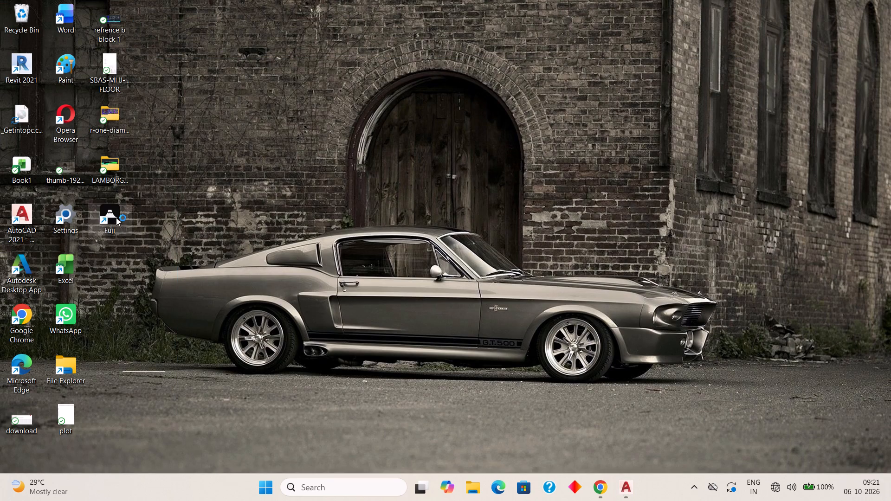
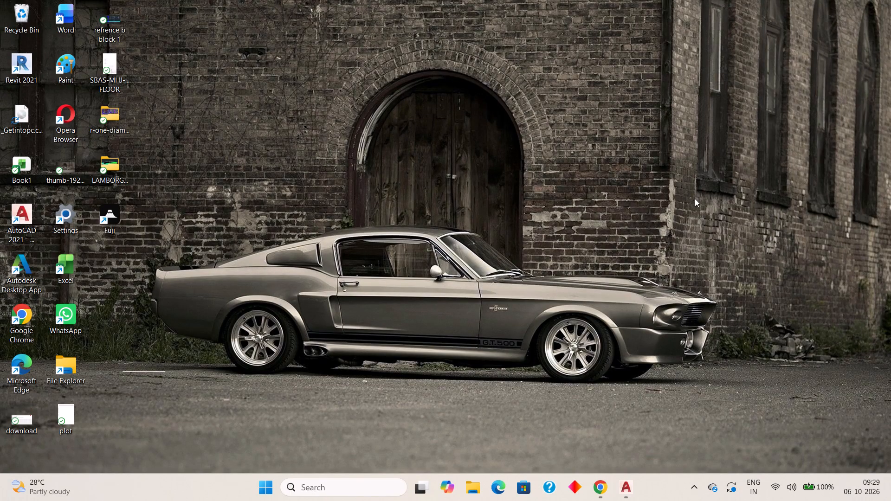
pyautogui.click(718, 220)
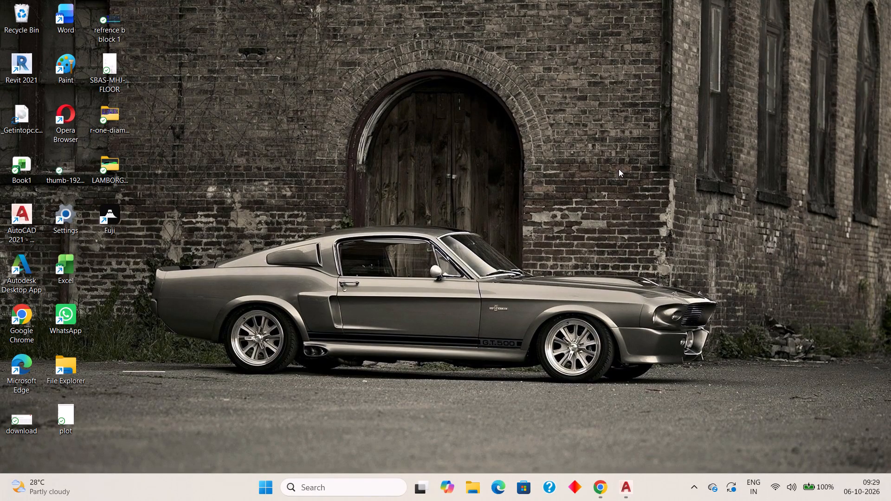
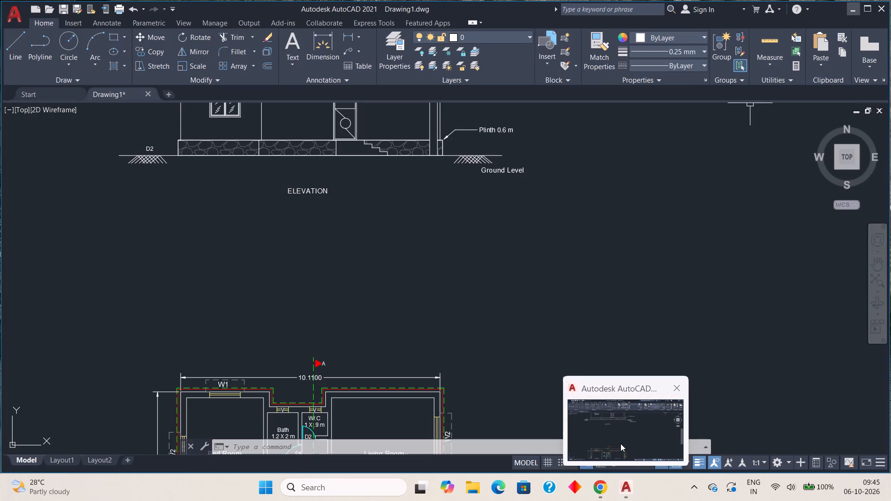
# Examine the annotated front elevation, from the windows and door to the parapet, slab and plinth notes.
pyautogui.click(620, 443)
pyautogui.scroll(-2, 347, 291)
pyautogui.moveTo(348, 302); pyautogui.dragTo(348, 319, button='middle')
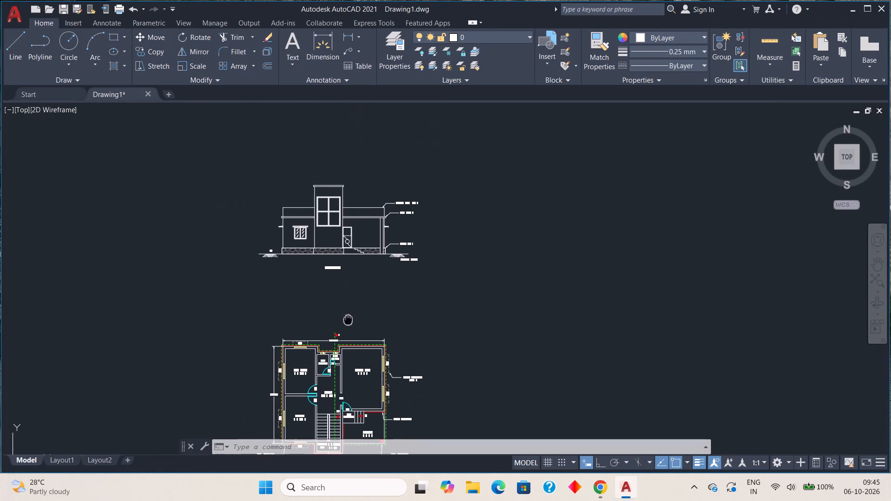
pyautogui.moveTo(348, 319); pyautogui.dragTo(348, 321, button='middle')
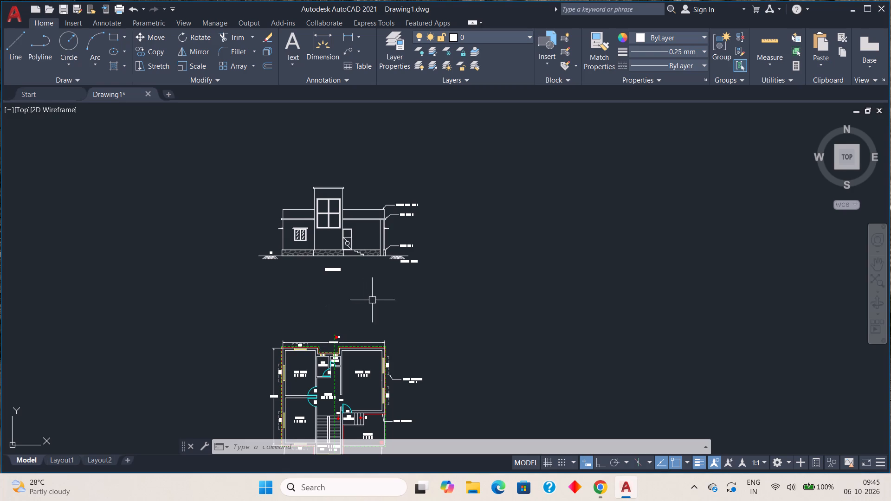
pyautogui.moveTo(368, 291); pyautogui.dragTo(348, 322, button='middle')
pyautogui.scroll(3, 305, 237)
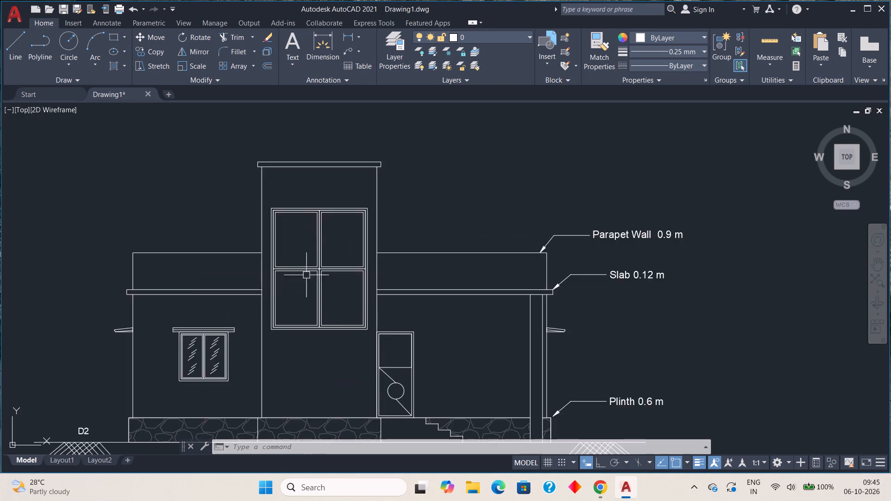
pyautogui.scroll(-1, 306, 305)
pyautogui.moveTo(314, 356); pyautogui.dragTo(337, 321, button='middle')
pyautogui.scroll(2, 307, 309)
pyautogui.scroll(-1, 307, 309)
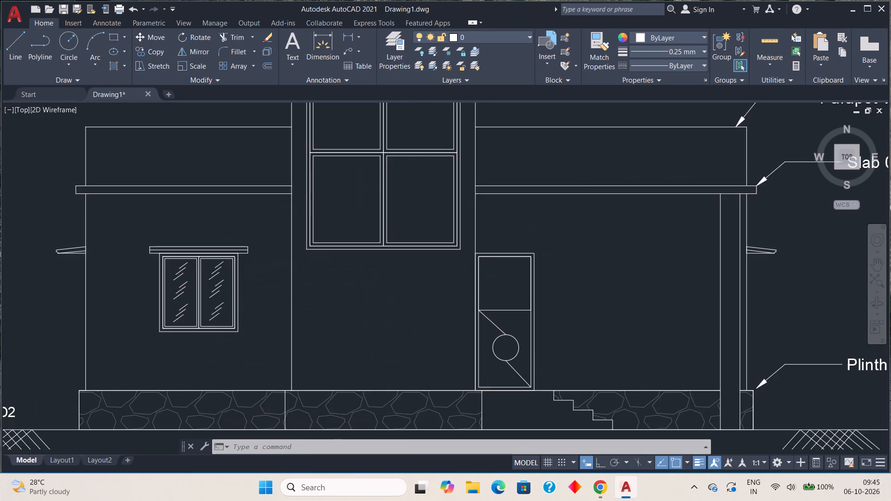
pyautogui.moveTo(310, 311); pyautogui.dragTo(313, 319, button='middle')
pyautogui.scroll(-1, 316, 314)
pyautogui.scroll(2, 316, 312)
pyautogui.scroll(-1, 316, 311)
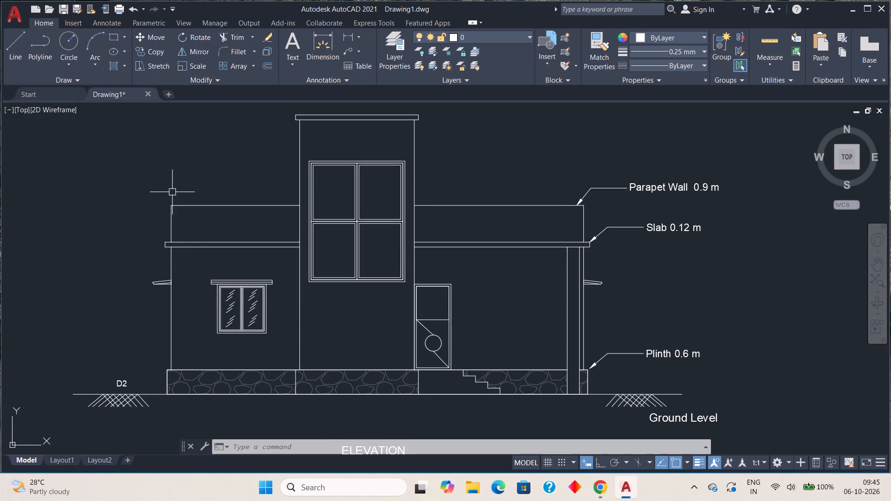
# Start a gradient hatch and set its two colours to Cyan and light blue 173,221,247.
pyautogui.press('h')
pyautogui.press('space')
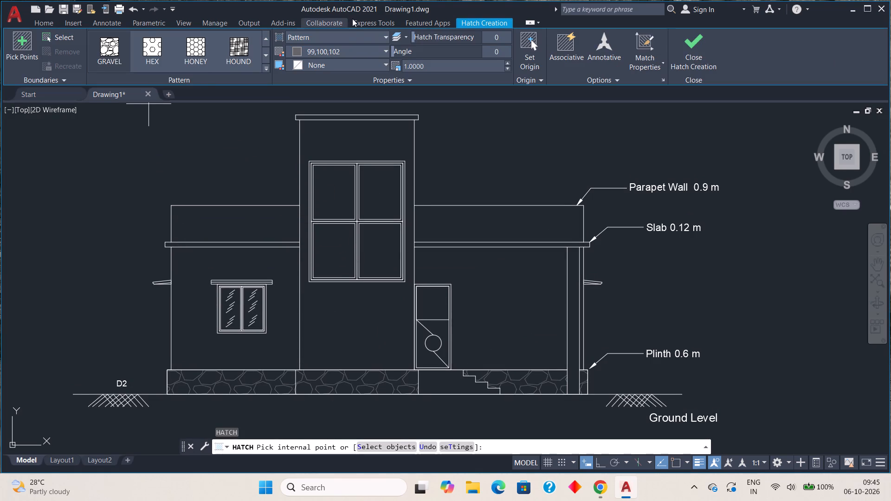
pyautogui.click(386, 34)
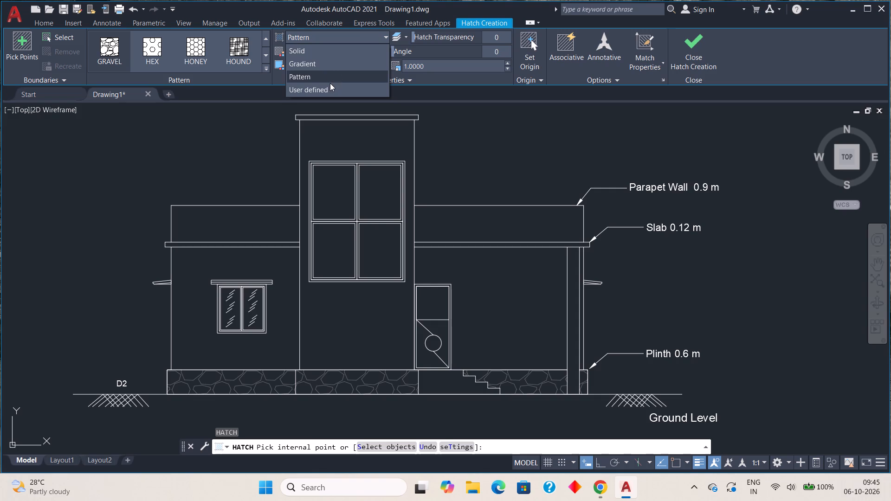
pyautogui.click(323, 47)
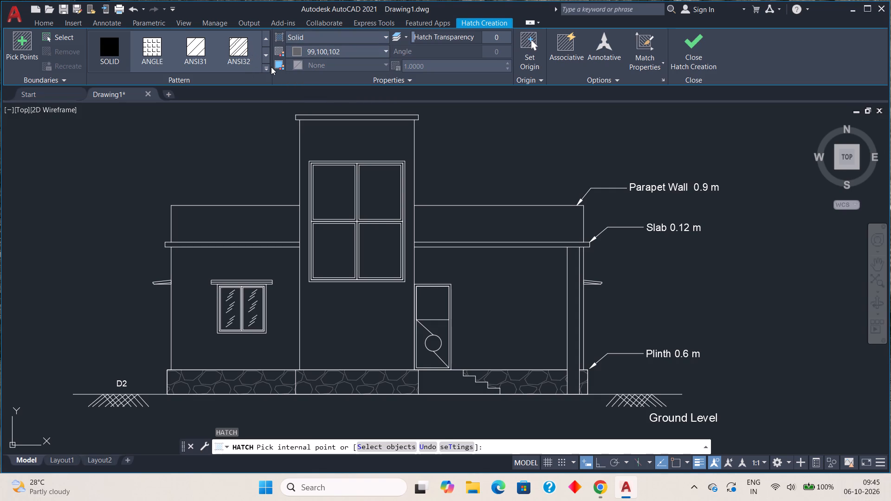
pyautogui.click(384, 50)
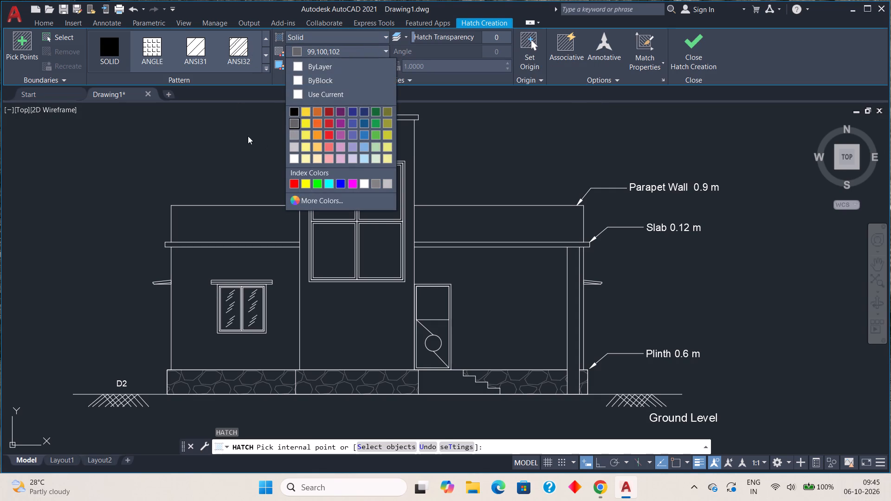
pyautogui.click(257, 162)
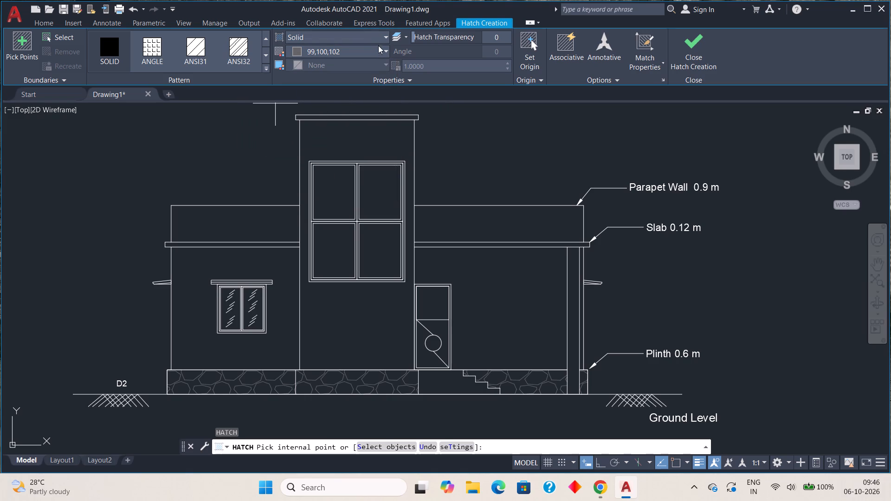
pyautogui.click(383, 37)
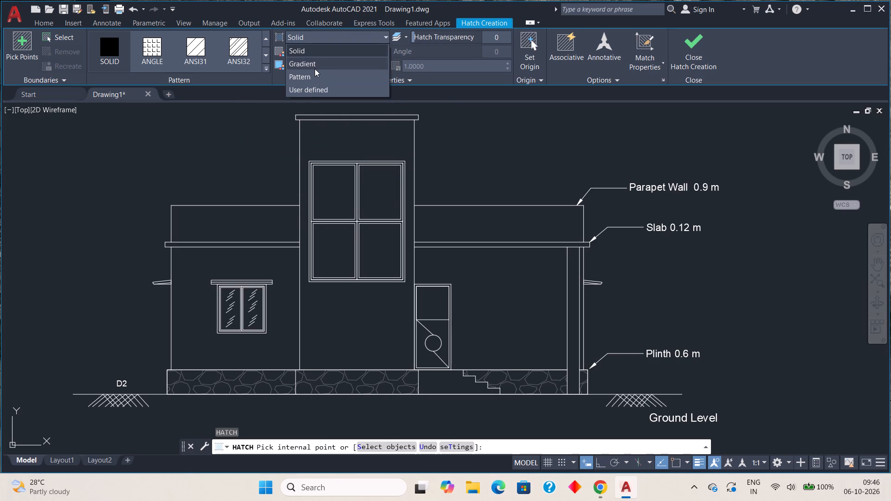
pyautogui.click(315, 69)
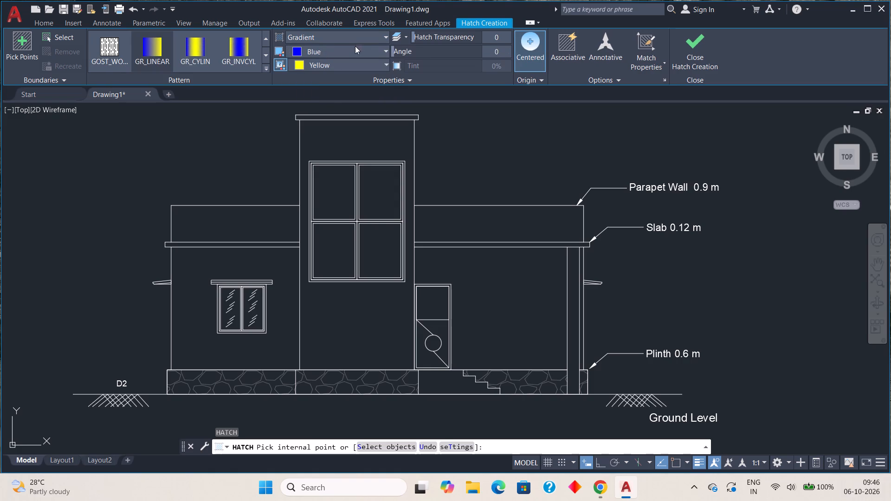
pyautogui.click(386, 51)
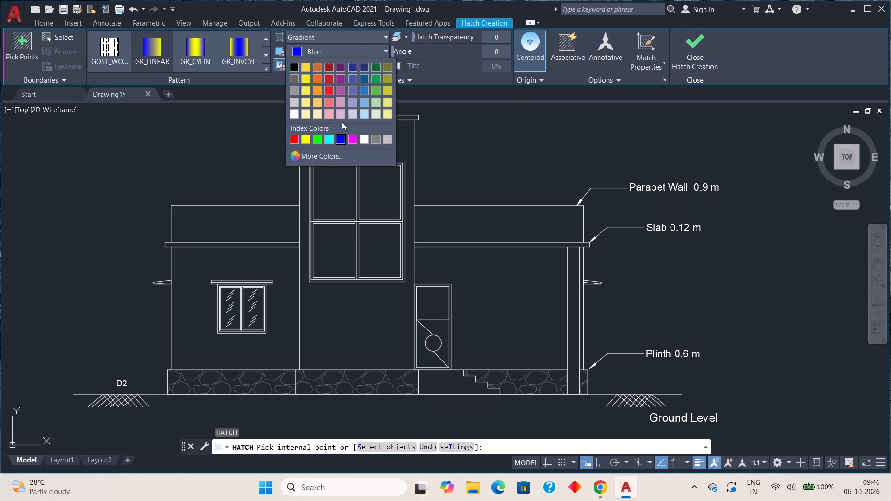
pyautogui.click(328, 139)
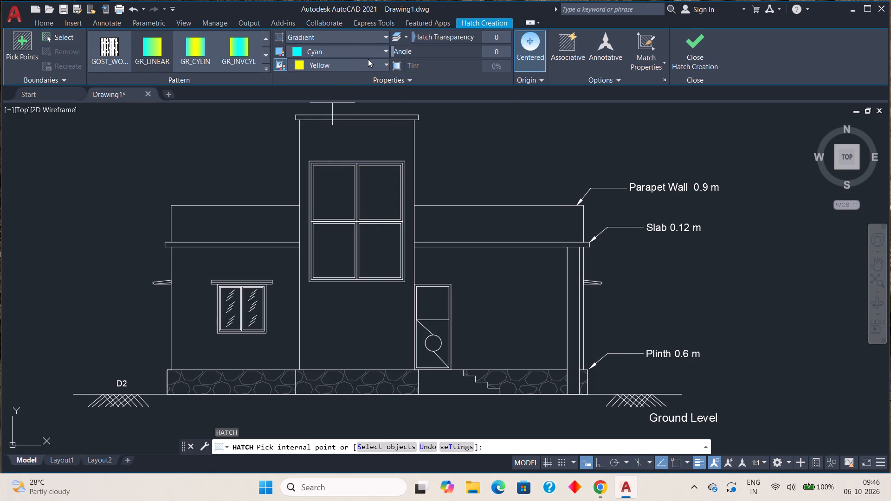
pyautogui.click(386, 63)
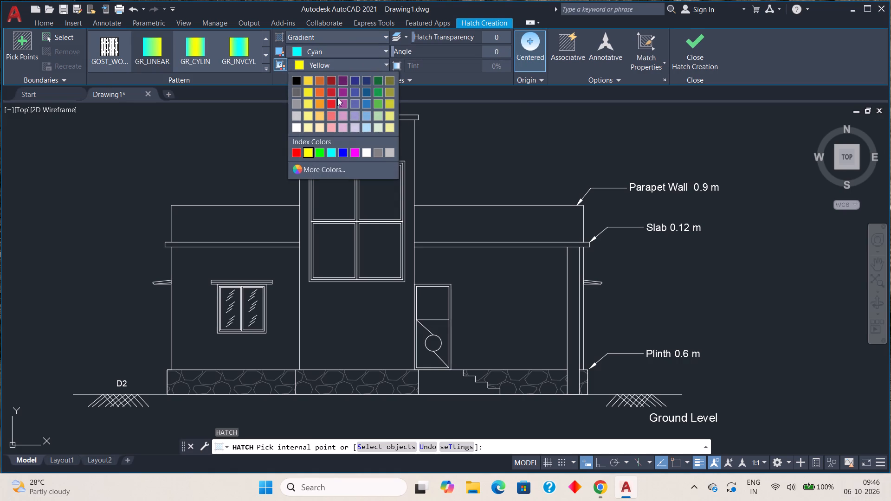
pyautogui.click(369, 130)
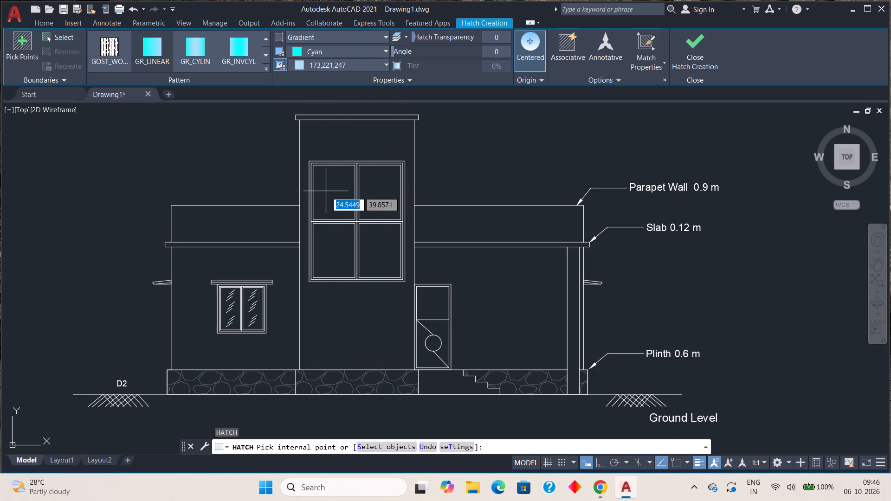
# Set the gradient's first colour to light blue 173,221,247 and its second colour to light grey 199,200,202.
pyautogui.scroll(4, 234, 316)
pyautogui.scroll(-1, 234, 314)
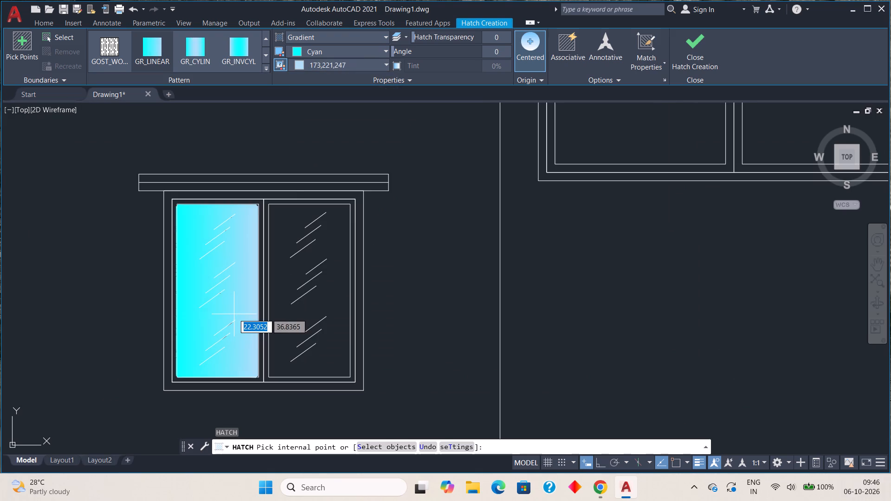
pyautogui.click(385, 49)
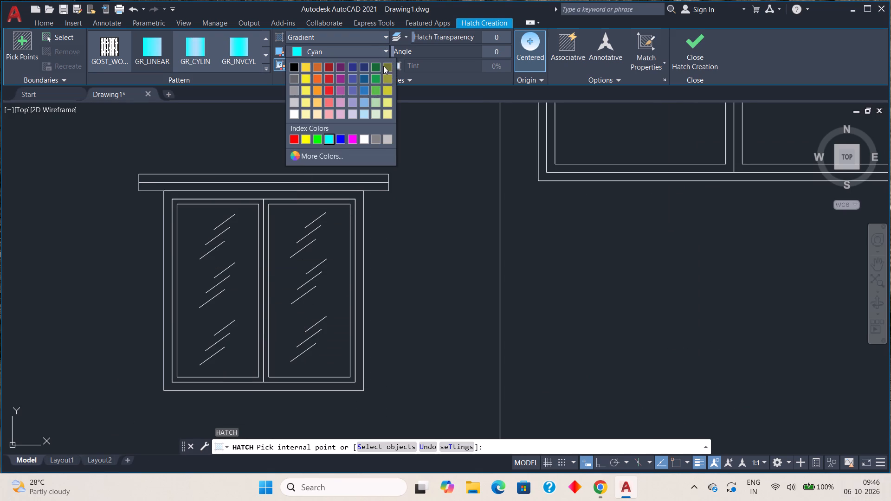
pyautogui.click(366, 111)
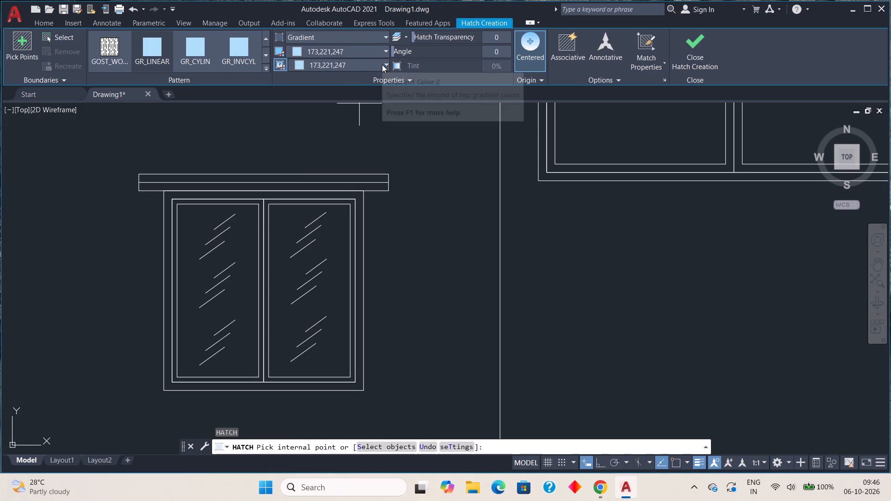
pyautogui.click(382, 64)
pyautogui.click(335, 150)
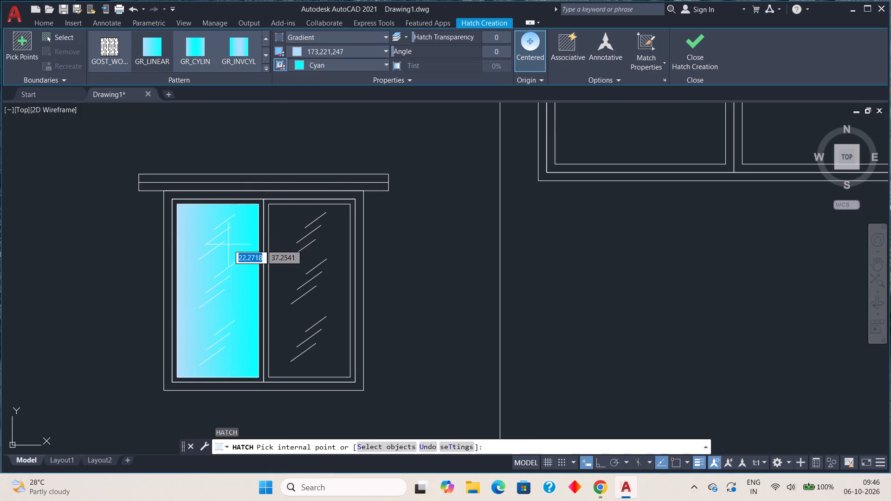
pyautogui.scroll(-3, 228, 244)
pyautogui.scroll(4, 228, 244)
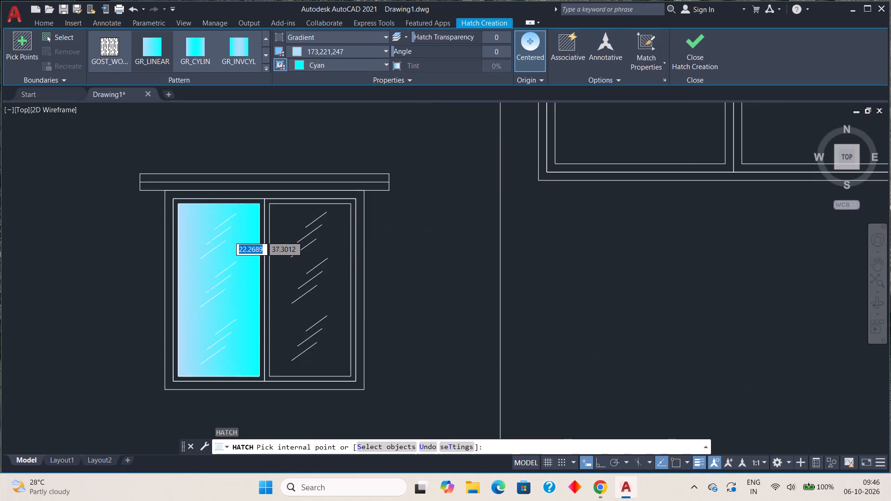
pyautogui.click(388, 64)
pyautogui.click(297, 115)
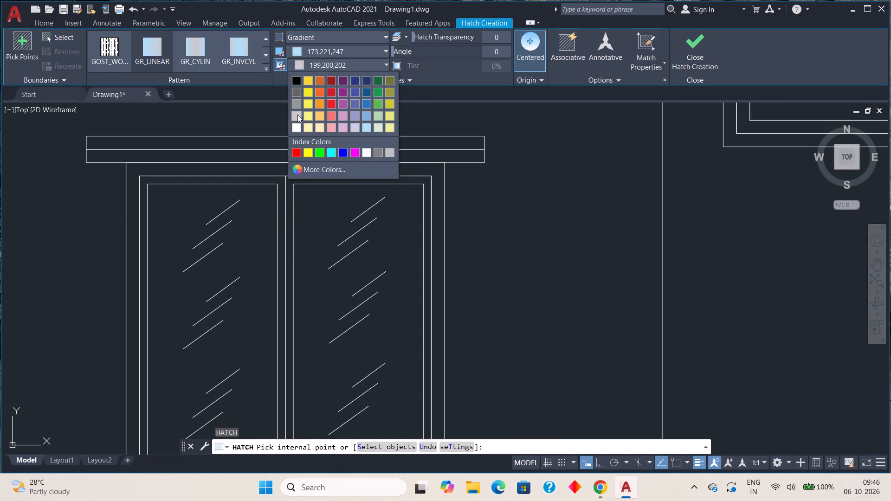
# Fill both glass panes of the small two-pane window with the gradient hatch.
pyautogui.scroll(-3, 242, 244)
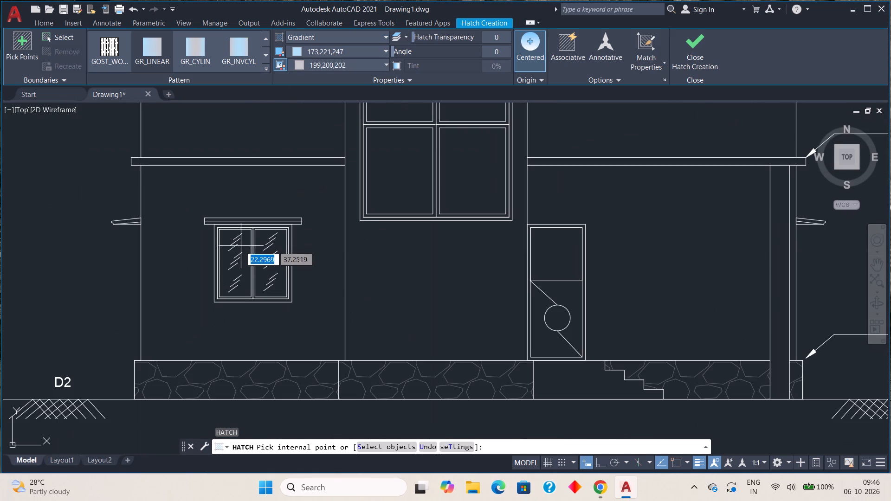
pyautogui.scroll(4, 237, 250)
pyautogui.click(237, 250)
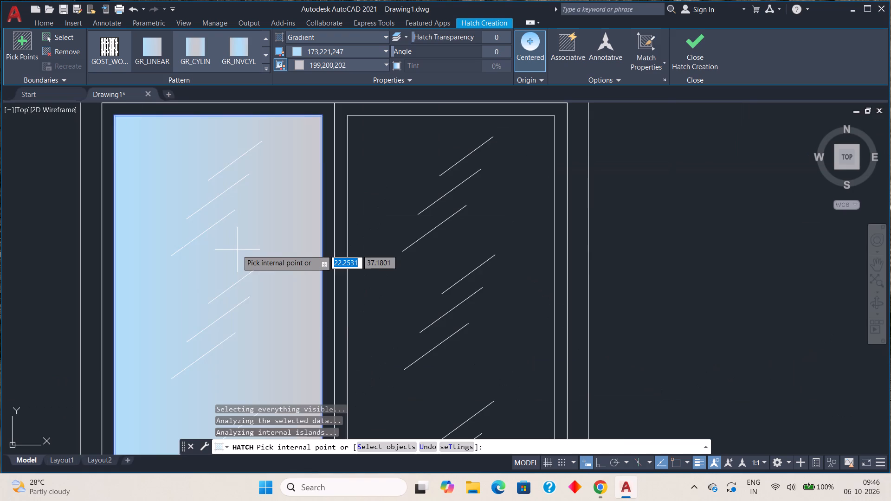
pyautogui.scroll(-3, 237, 250)
pyautogui.click(291, 255)
pyautogui.scroll(-1, 289, 254)
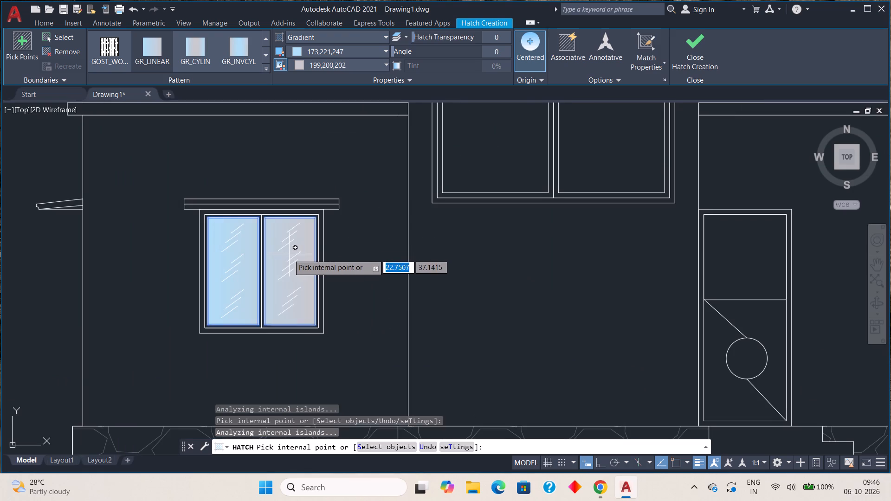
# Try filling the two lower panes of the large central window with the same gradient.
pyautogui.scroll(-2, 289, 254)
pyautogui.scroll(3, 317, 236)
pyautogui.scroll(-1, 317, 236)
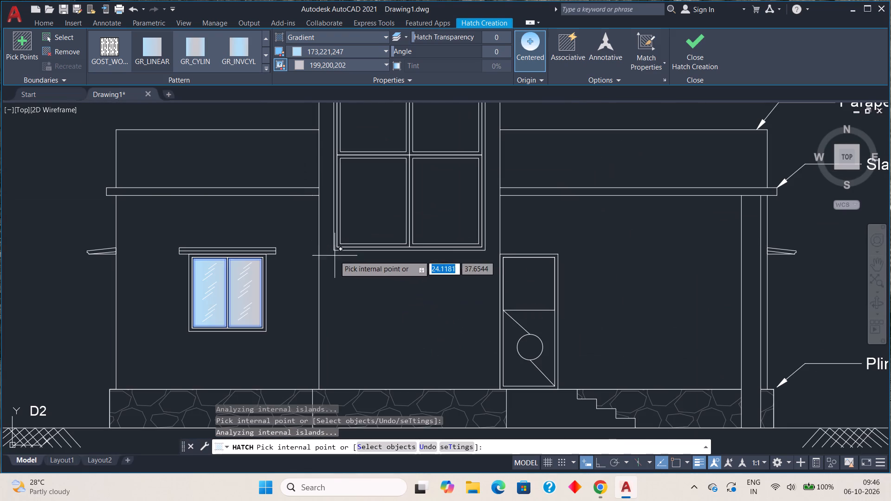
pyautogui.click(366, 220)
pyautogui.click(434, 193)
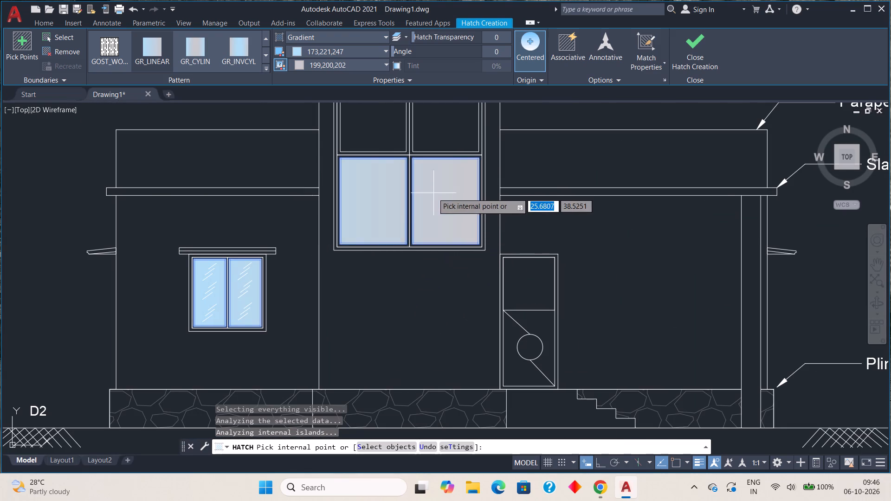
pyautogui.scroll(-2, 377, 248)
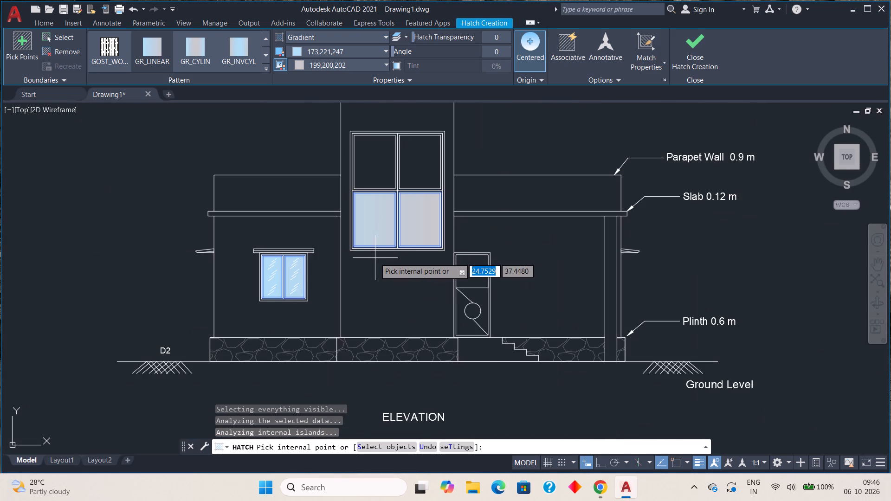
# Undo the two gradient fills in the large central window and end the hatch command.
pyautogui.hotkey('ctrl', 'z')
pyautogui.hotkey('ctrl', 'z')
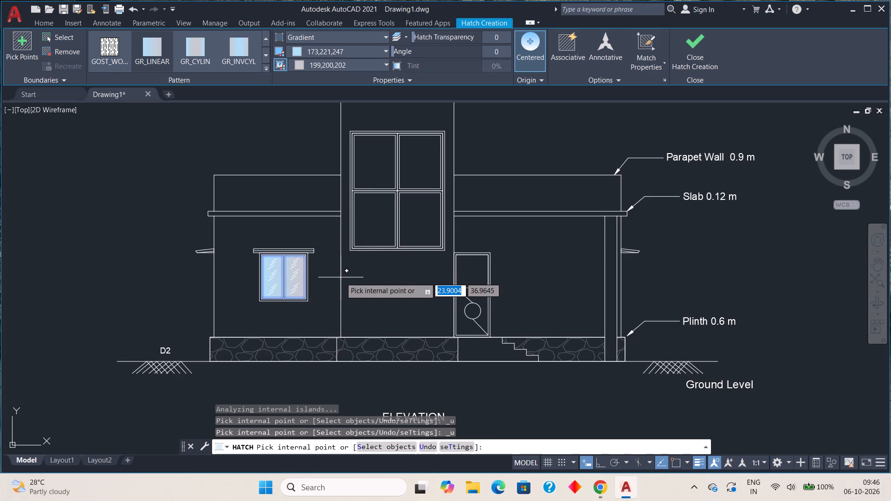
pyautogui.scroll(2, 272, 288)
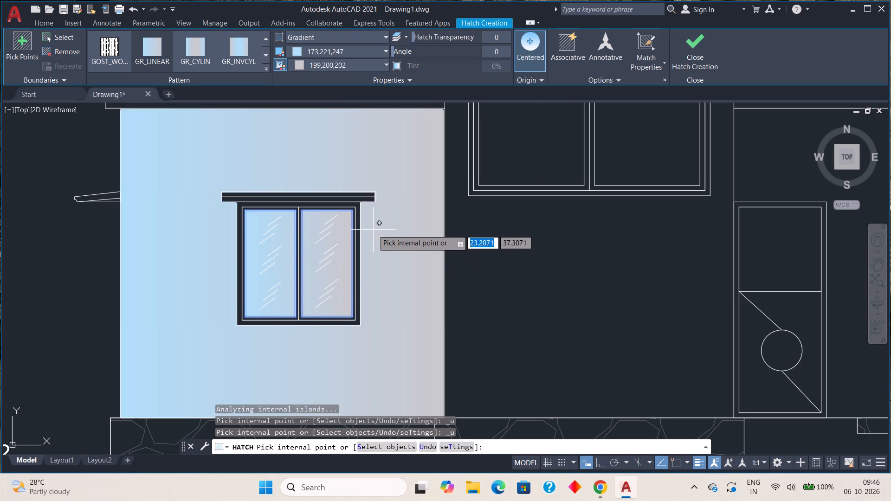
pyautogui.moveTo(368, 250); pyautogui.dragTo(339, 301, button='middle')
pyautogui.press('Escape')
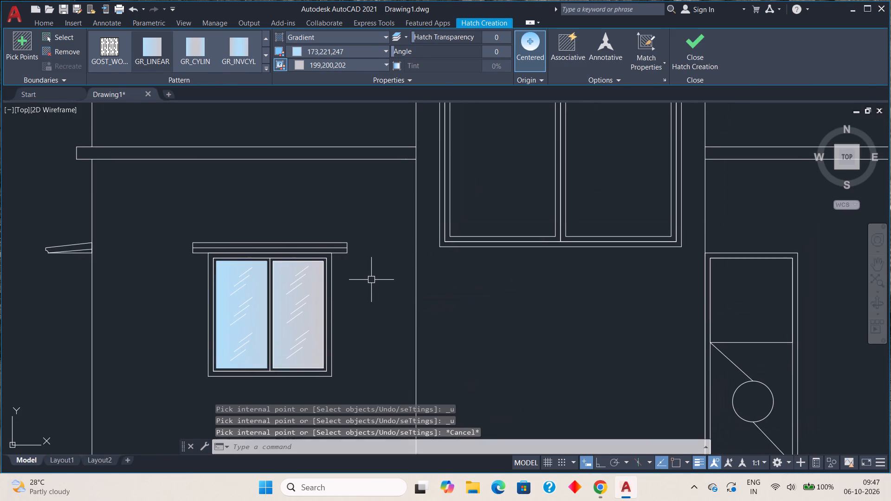
# Copy the three reflection-line groups from the small window's right pane into all four panes of the large central window.
pyautogui.scroll(1, 303, 308)
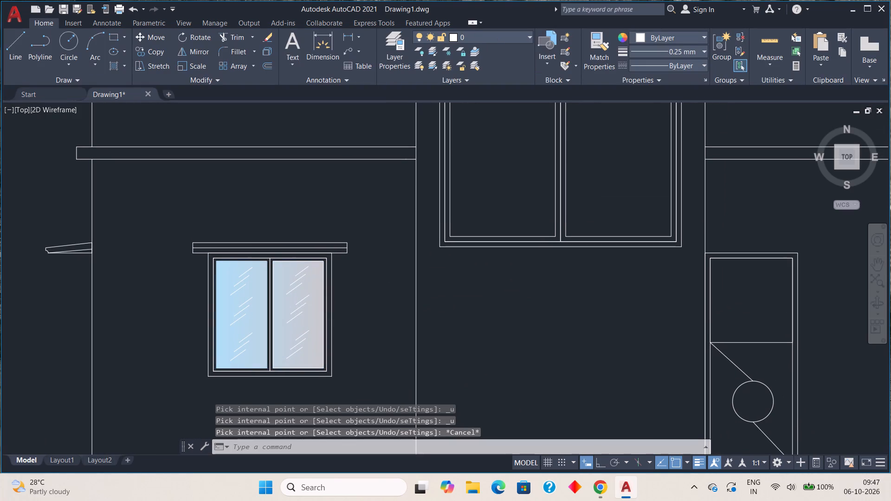
pyautogui.scroll(1, 303, 308)
pyautogui.scroll(-1, 303, 308)
pyautogui.click(296, 315)
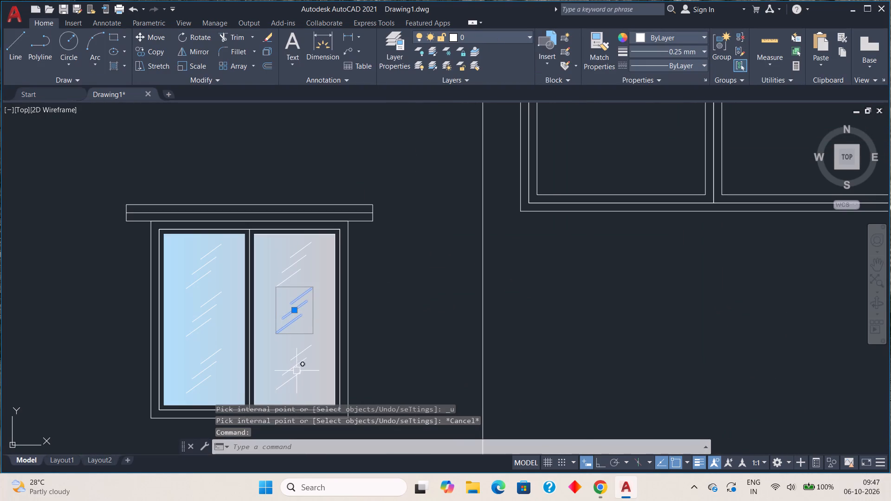
pyautogui.click(295, 365)
pyautogui.click(305, 261)
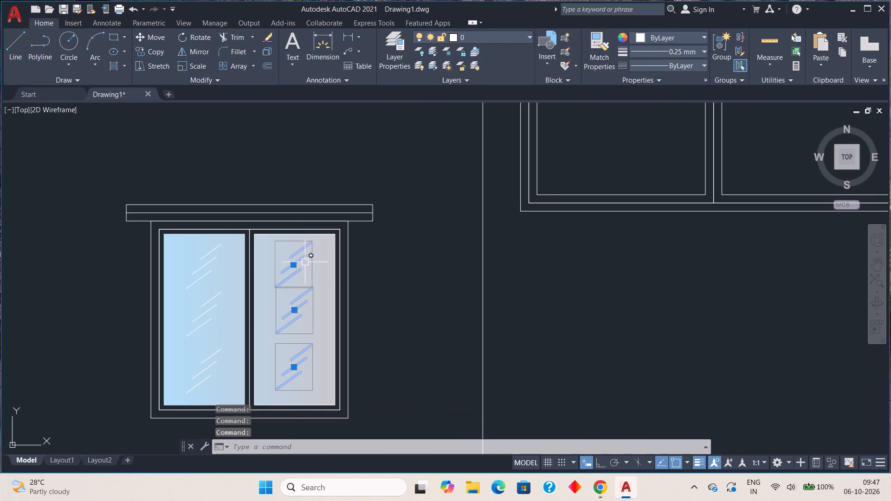
pyautogui.press('c')
pyautogui.press('o')
pyautogui.press('space')
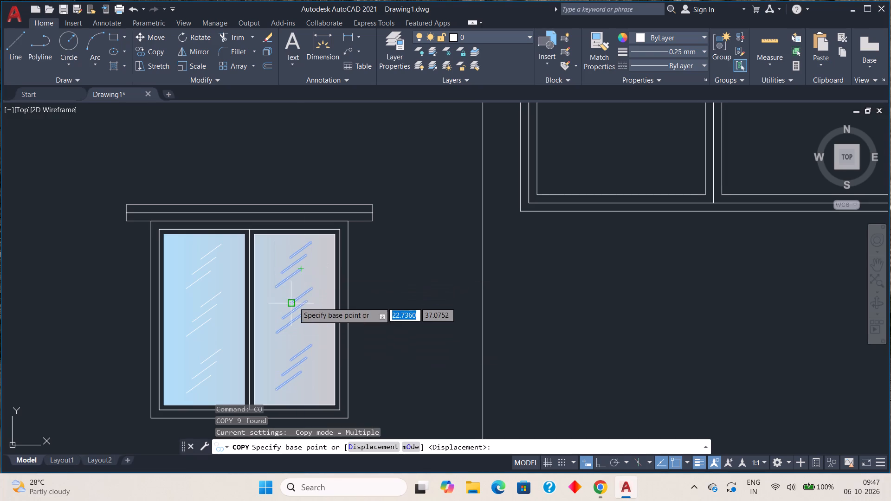
pyautogui.click(294, 302)
pyautogui.scroll(-1, 451, 197)
pyautogui.moveTo(439, 216); pyautogui.dragTo(301, 341, button='middle')
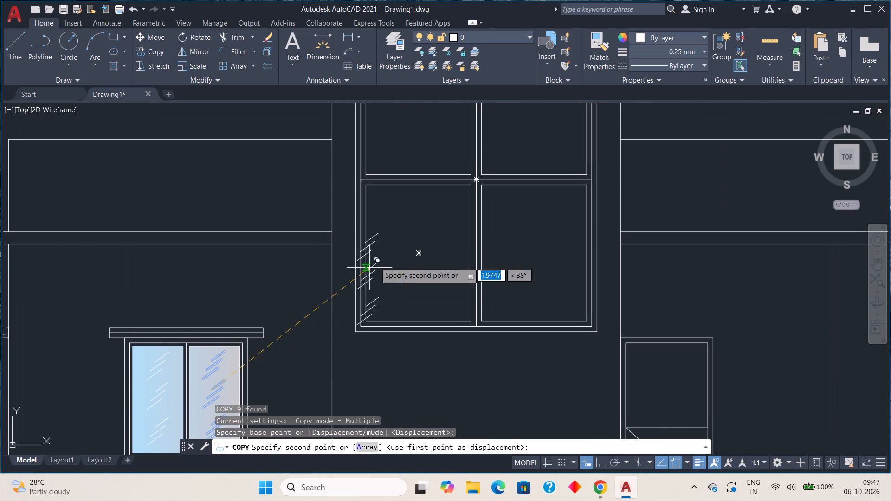
pyautogui.click(416, 240)
pyautogui.moveTo(427, 232); pyautogui.dragTo(318, 345, button='middle')
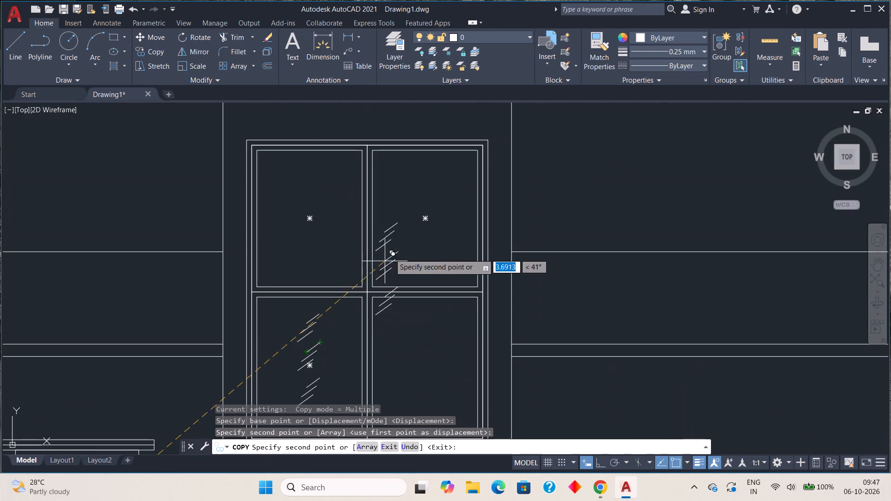
pyautogui.click(422, 220)
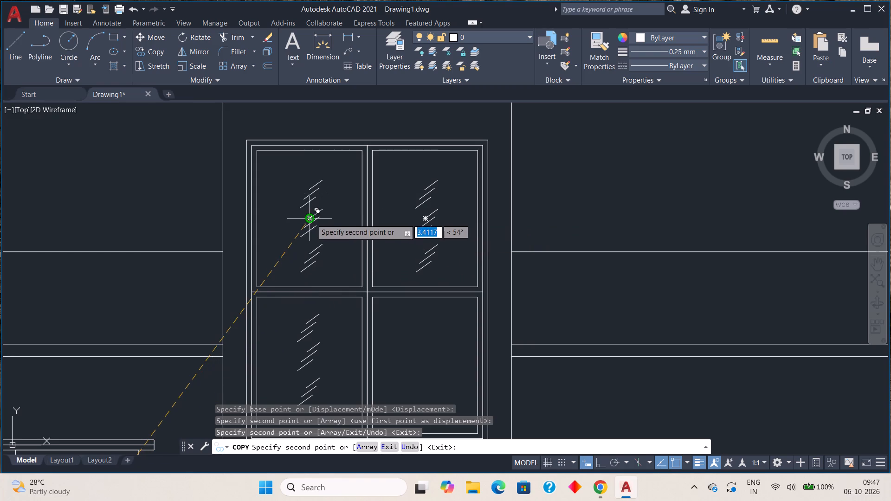
pyautogui.click(311, 219)
pyautogui.click(421, 363)
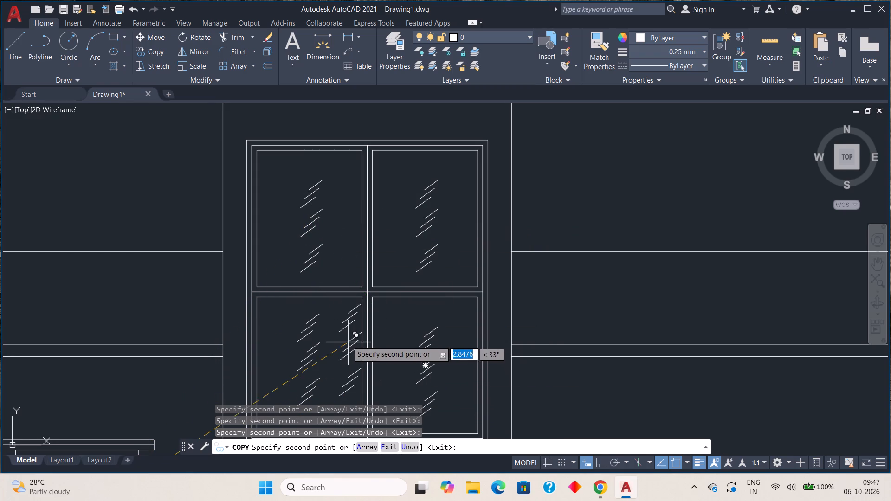
# Place one more copy of the reflection lines in the central window's lower-left pane, slightly lower than the existing set.
pyautogui.scroll(1, 314, 373)
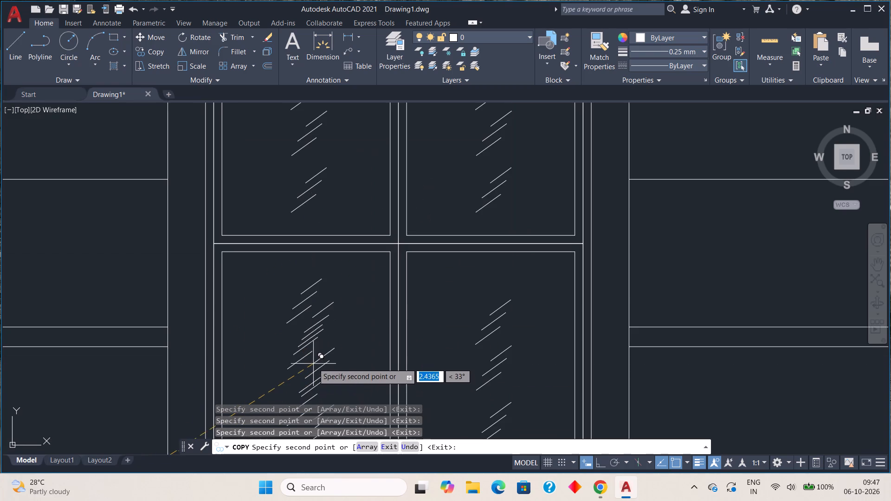
pyautogui.scroll(-2, 312, 369)
pyautogui.moveTo(321, 362); pyautogui.dragTo(388, 253, button='middle')
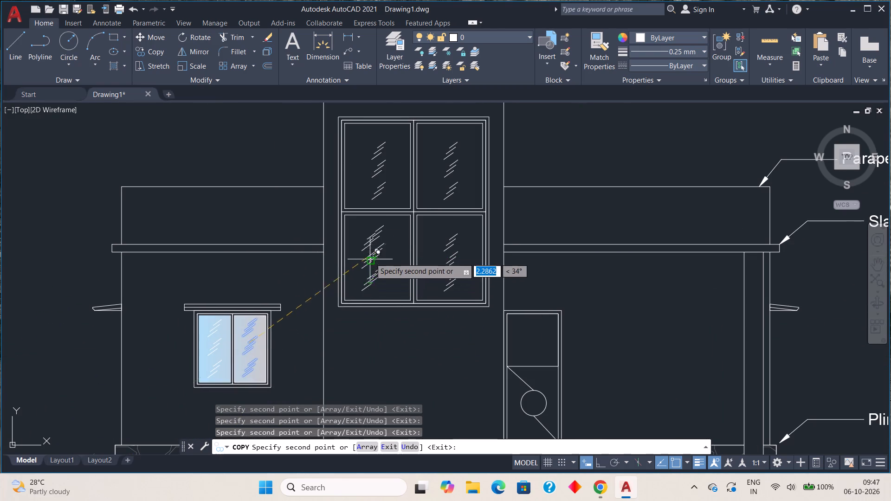
pyautogui.scroll(2, 371, 257)
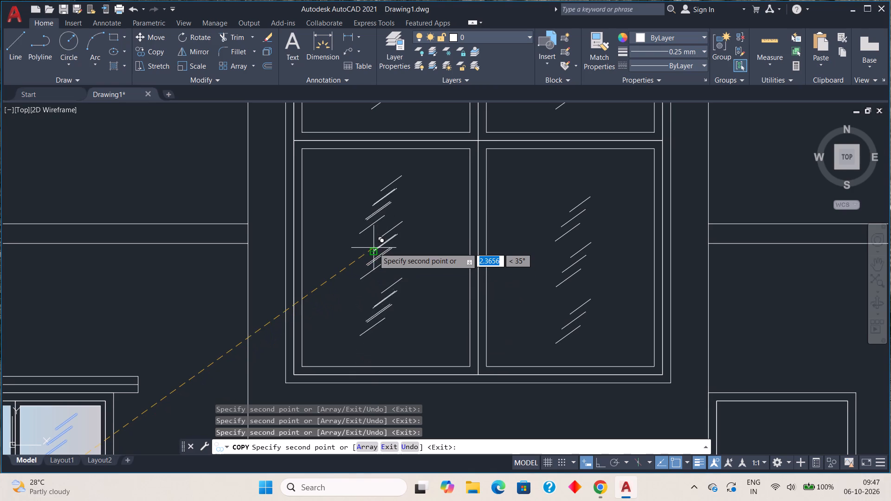
pyautogui.click(374, 248)
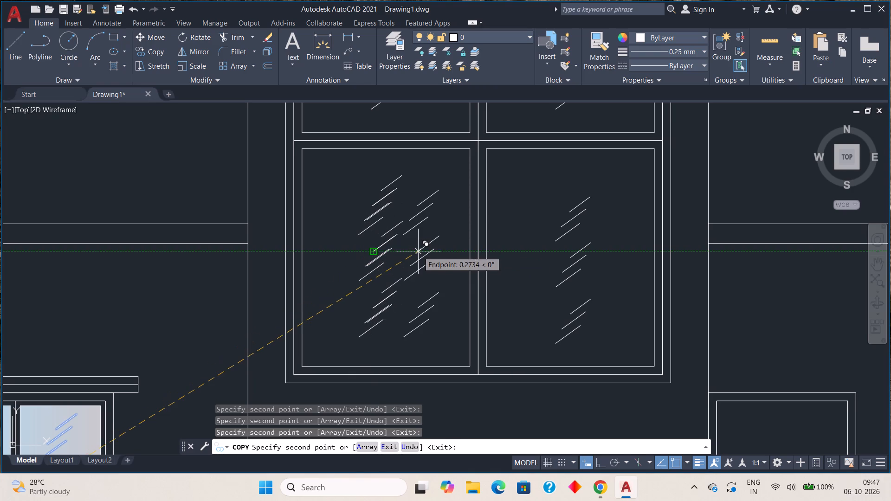
pyautogui.press('Escape')
# Delete the three upper overlapping reflection-line groups in the central window's lower-left pane.
pyautogui.click(398, 282)
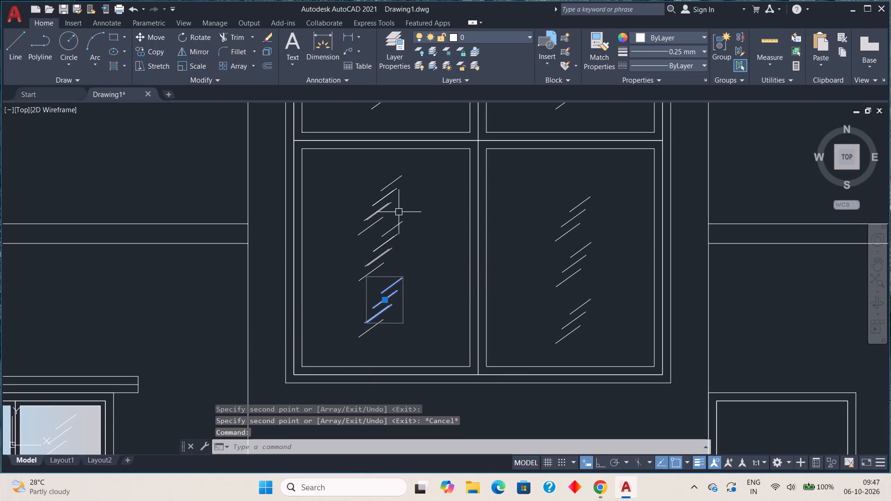
pyautogui.click(395, 232)
pyautogui.click(389, 184)
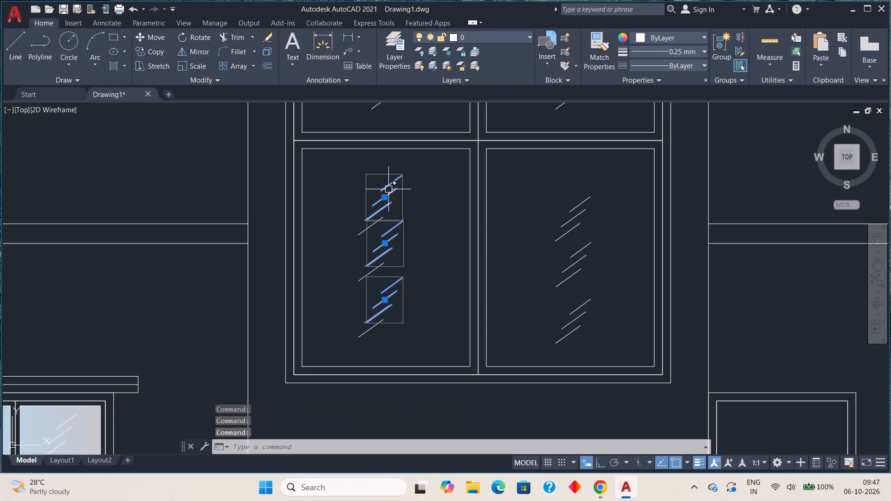
pyautogui.press('Delete')
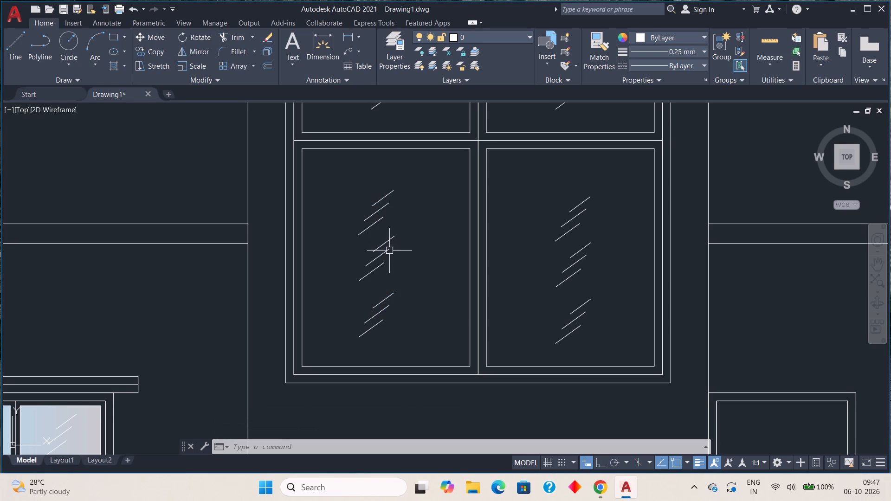
# Start a new hatch and set its type to Gradient.
pyautogui.scroll(-2, 442, 231)
pyautogui.moveTo(436, 256); pyautogui.dragTo(433, 269, button='middle')
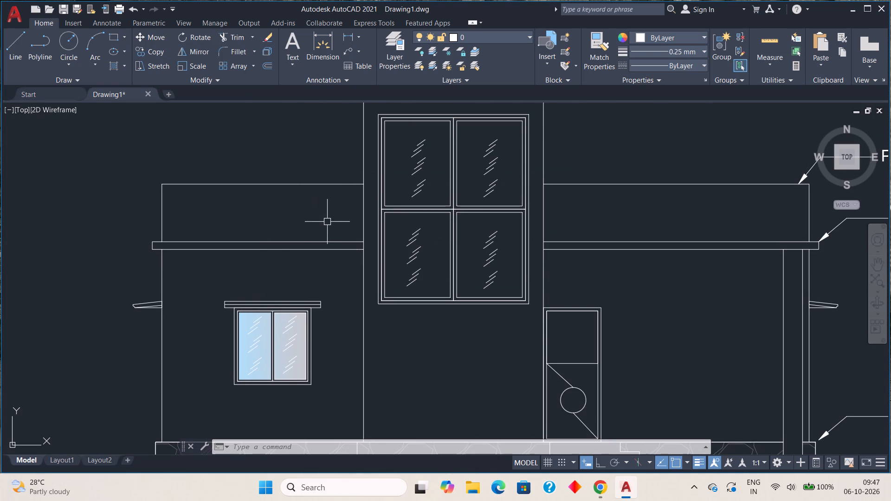
pyautogui.press('h')
pyautogui.press('space')
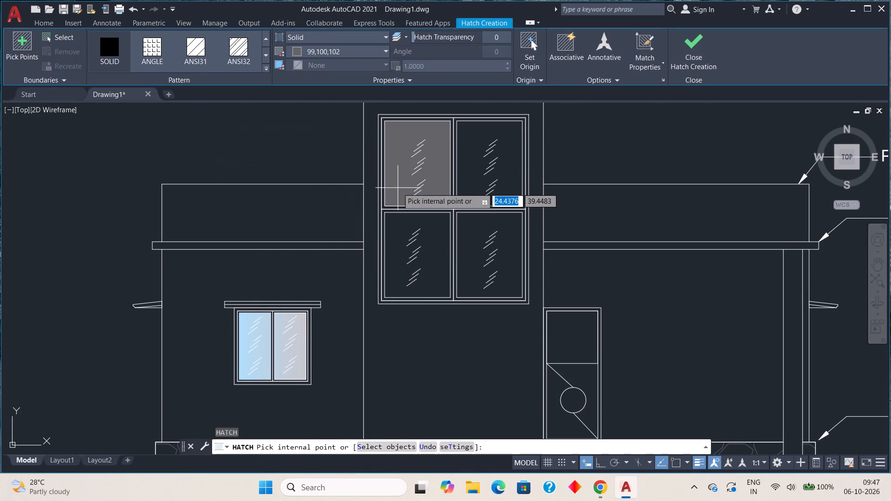
pyautogui.click(382, 34)
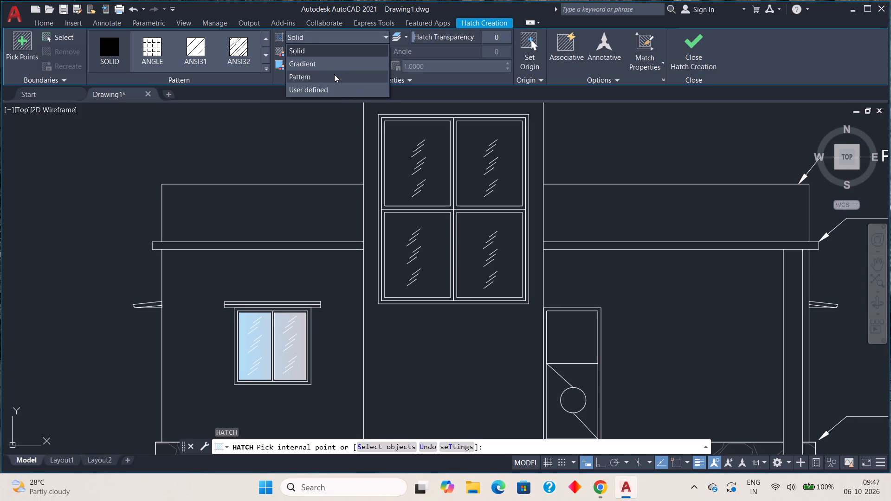
pyautogui.click(333, 76)
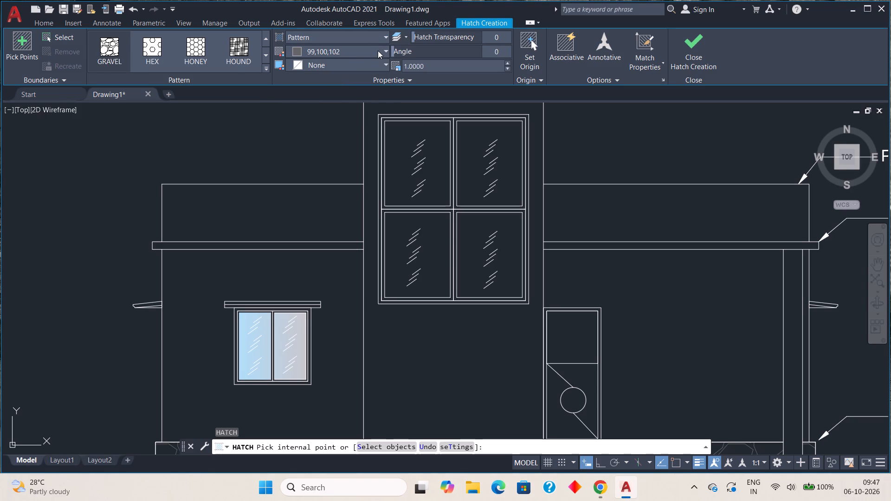
pyautogui.click(378, 51)
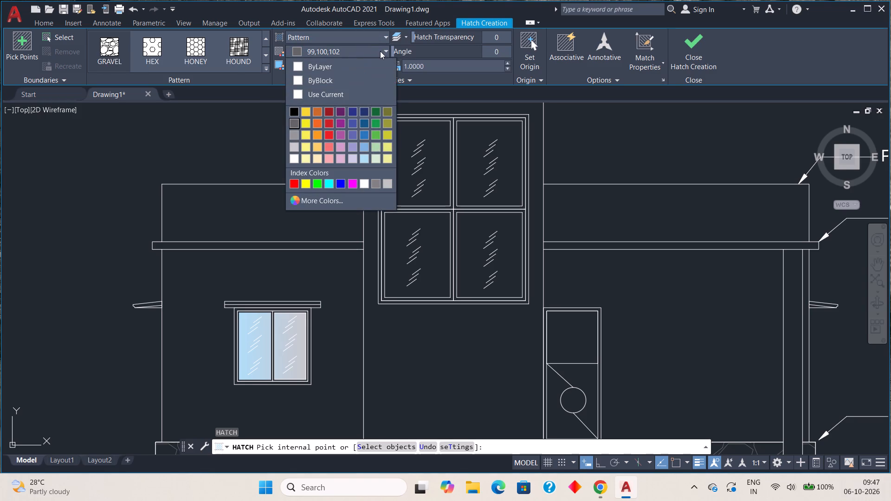
pyautogui.click(387, 36)
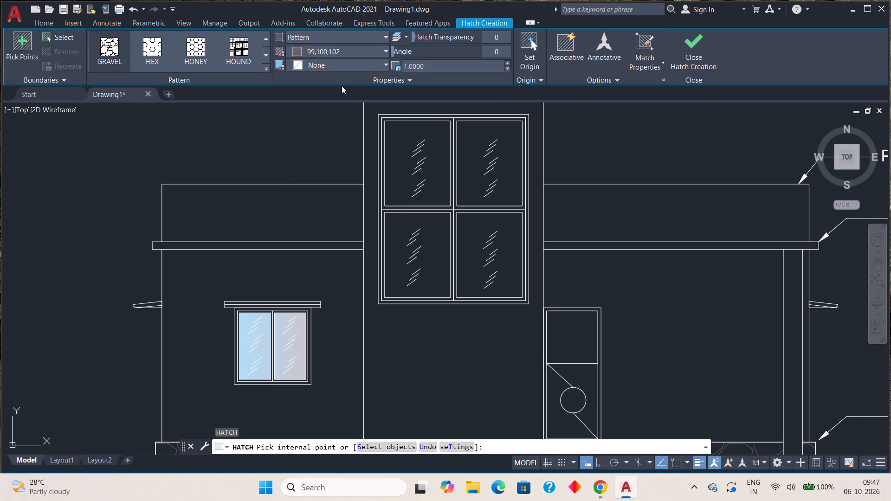
pyautogui.click(385, 36)
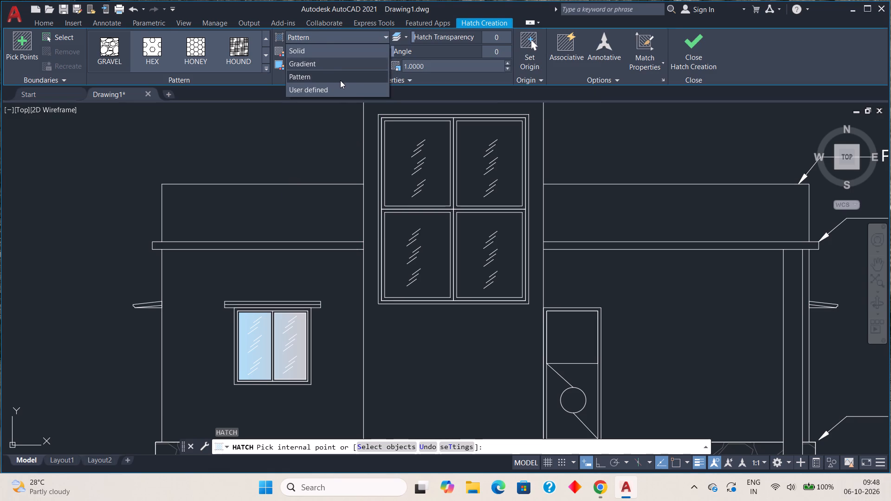
pyautogui.click(338, 87)
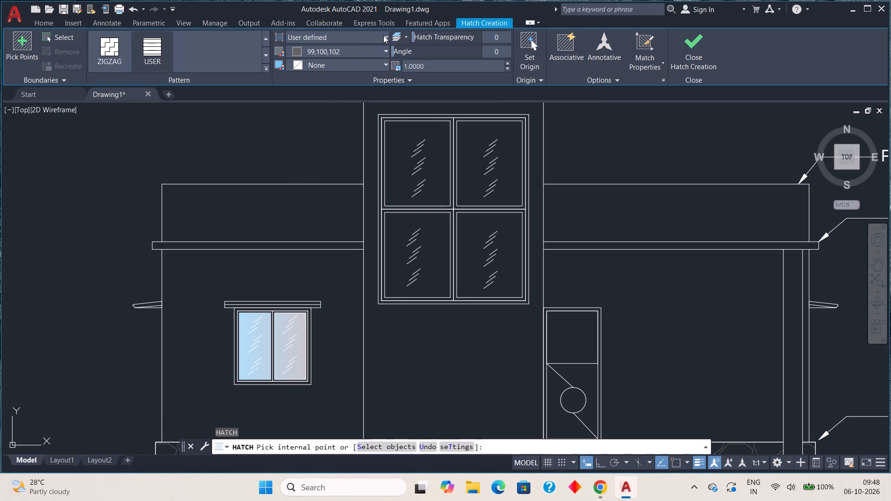
pyautogui.click(383, 35)
pyautogui.click(348, 38)
pyautogui.click(388, 32)
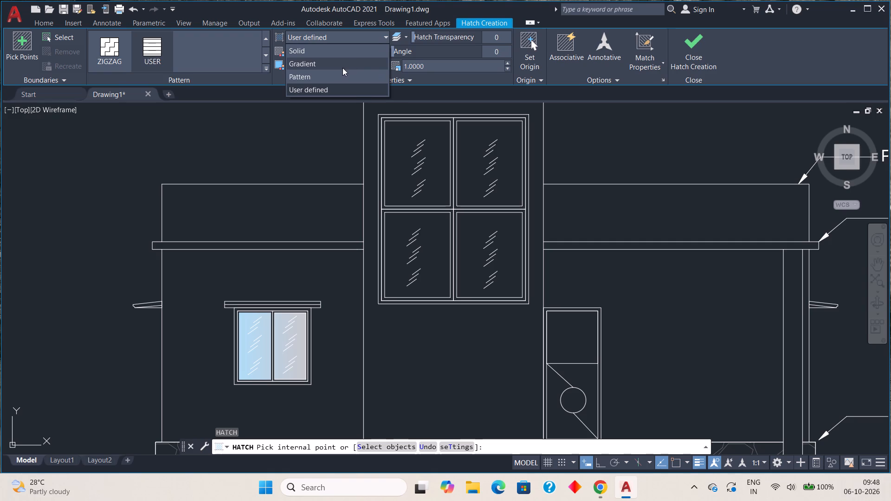
pyautogui.click(342, 67)
# Set the gradient's first colour to grey 147,149,152 and its second colour to Cyan.
pyautogui.click(381, 50)
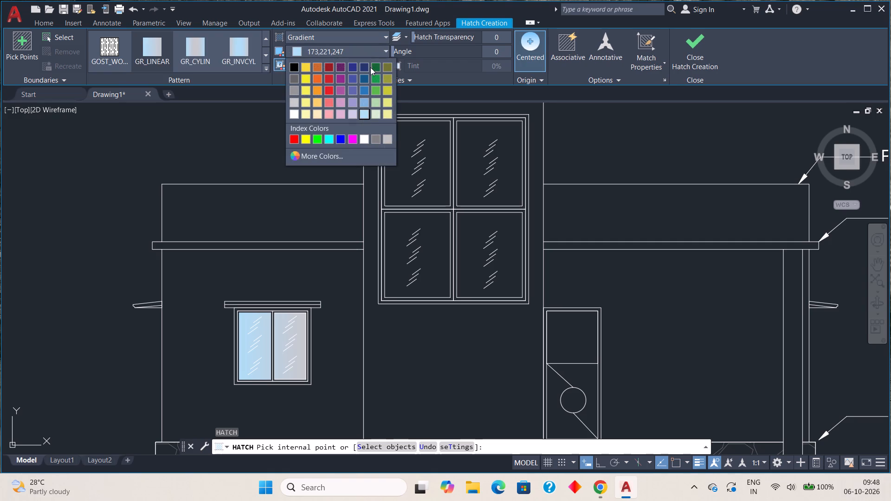
pyautogui.click(329, 135)
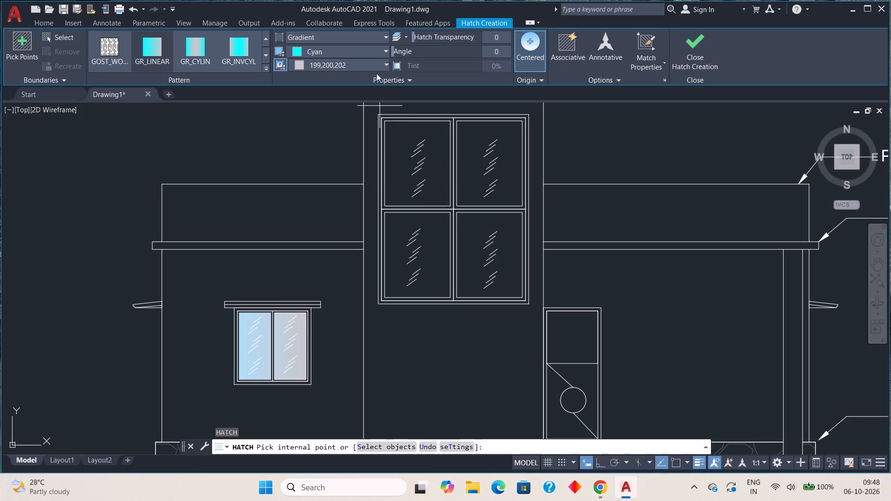
pyautogui.click(386, 47)
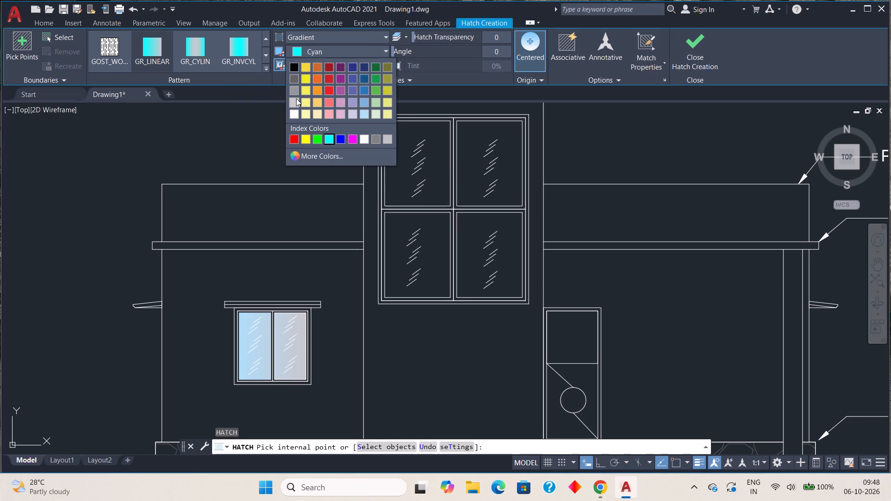
pyautogui.click(297, 90)
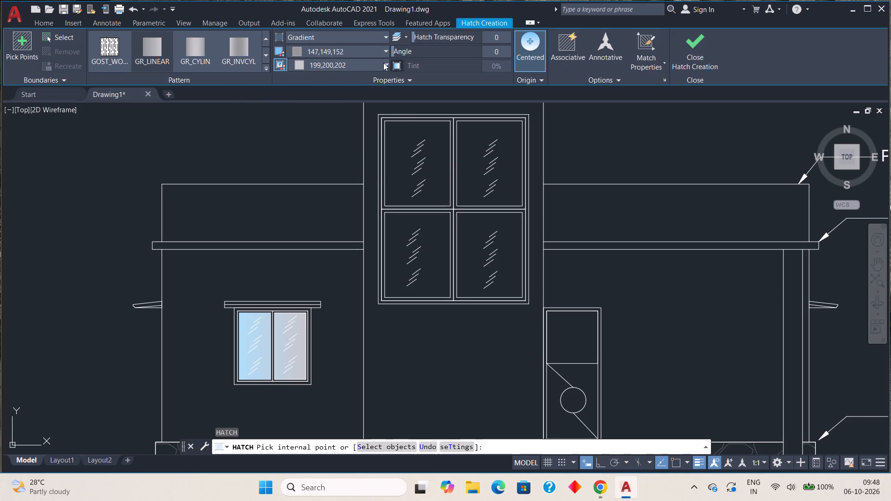
pyautogui.click(383, 63)
pyautogui.click(333, 151)
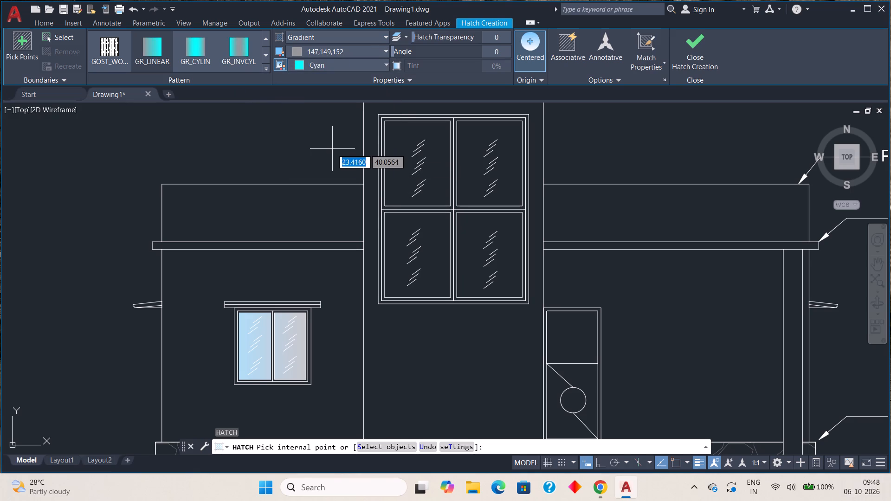
# Fill all four glass panes of the large central window with the grey-to-cyan gradient and end the hatch command.
pyautogui.click(408, 184)
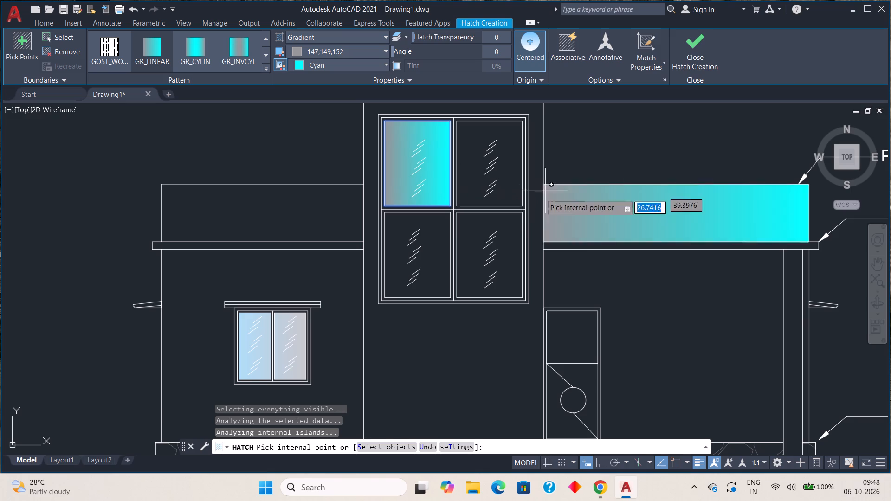
pyautogui.click(478, 233)
pyautogui.click(478, 185)
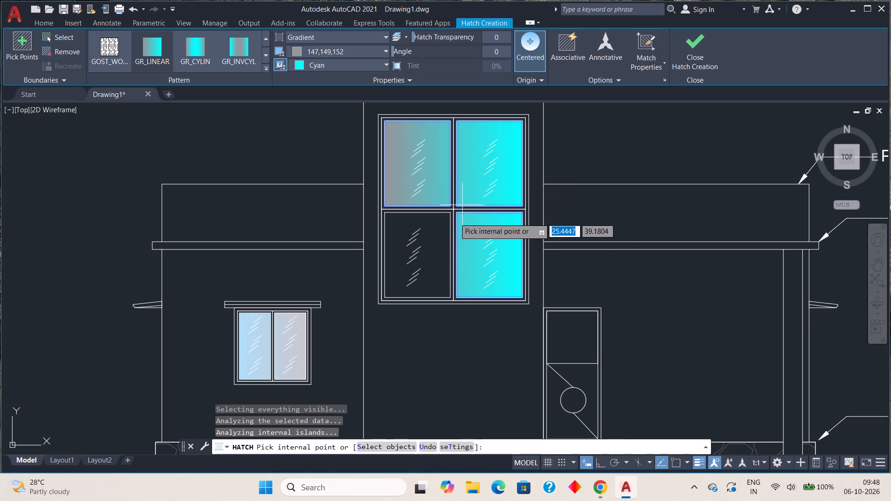
pyautogui.click(438, 238)
pyautogui.scroll(-1, 430, 246)
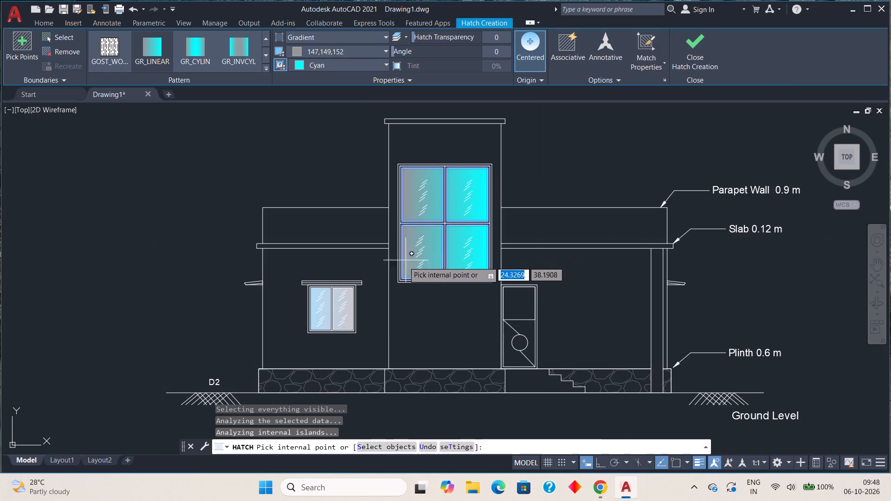
pyautogui.press('Escape')
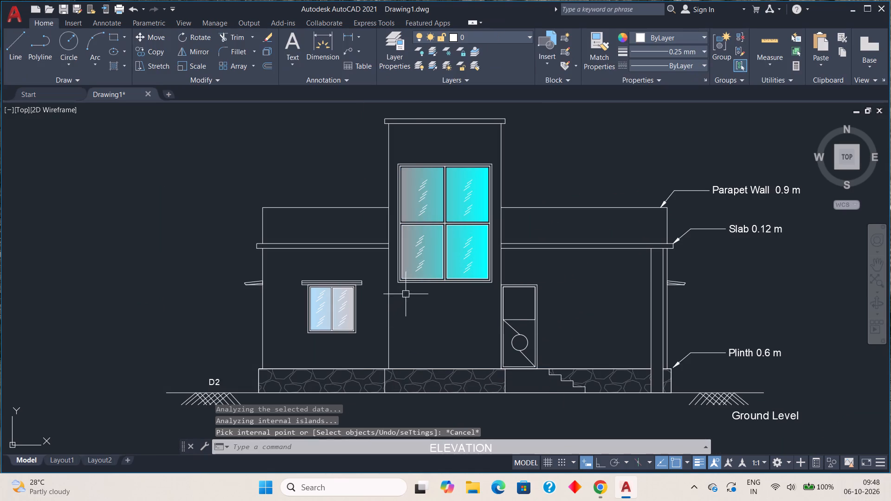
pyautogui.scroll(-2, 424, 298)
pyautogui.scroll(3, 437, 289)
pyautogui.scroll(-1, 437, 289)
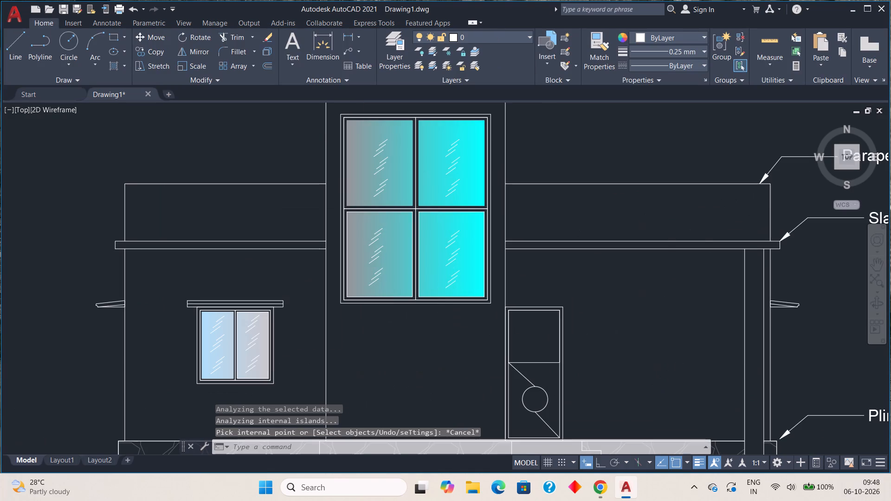
# Change the second gradient colour of the large central window's glass fill to blue 122,175,223.
pyautogui.scroll(1, 438, 266)
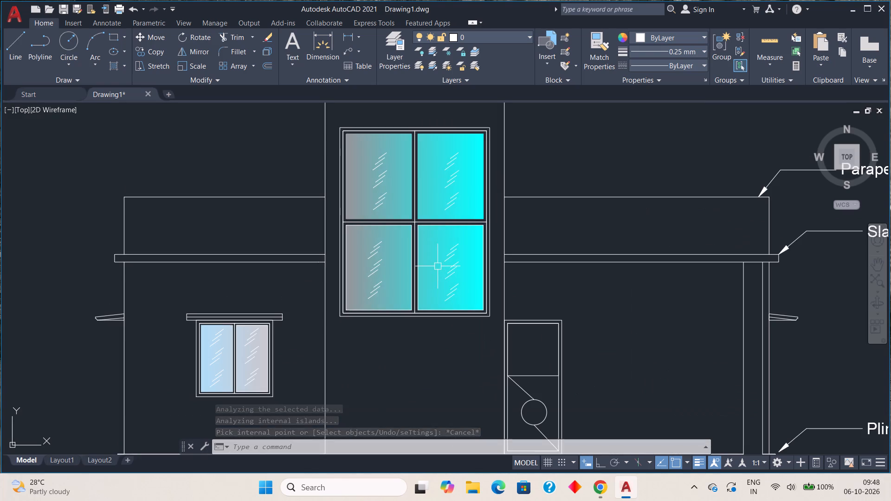
pyautogui.click(437, 263)
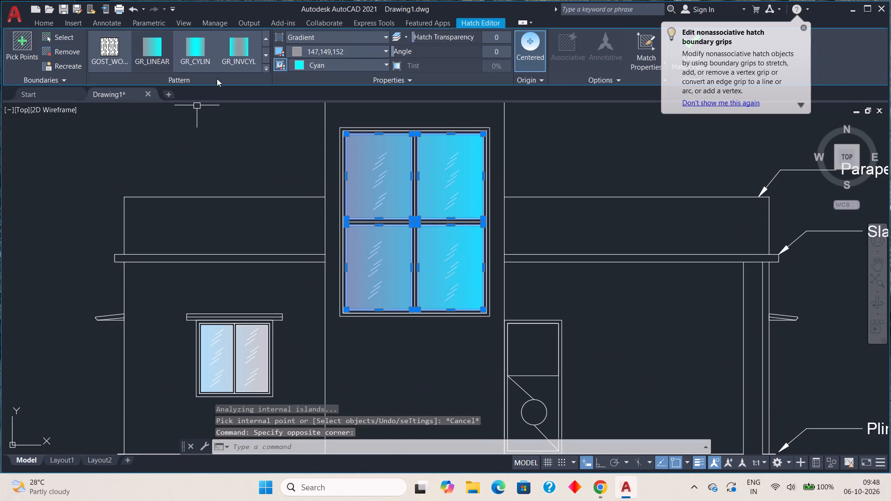
pyautogui.click(385, 62)
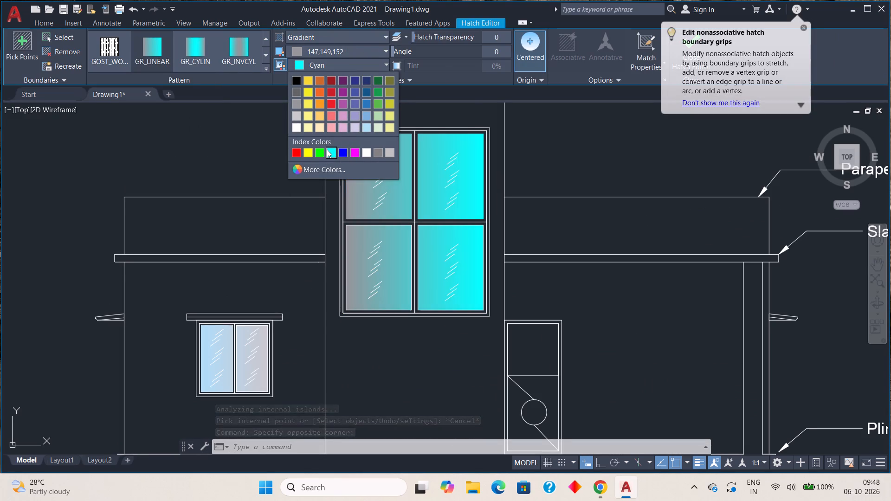
pyautogui.click(367, 117)
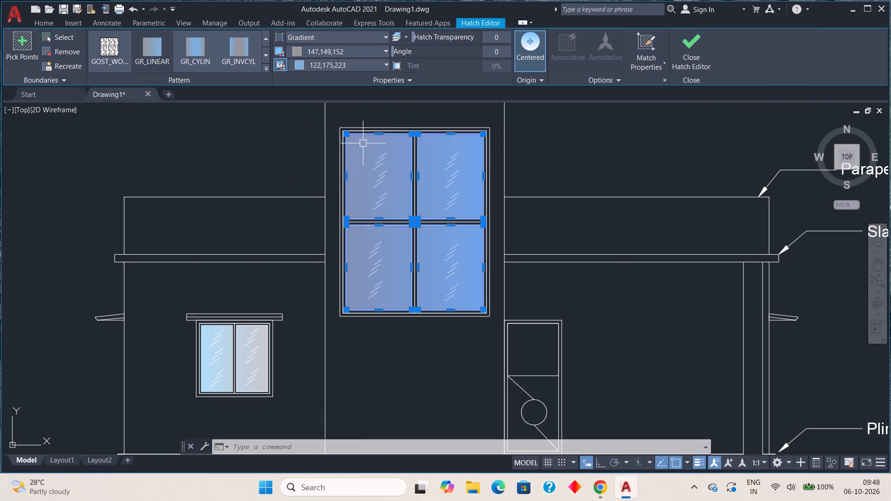
pyautogui.scroll(-1, 363, 161)
pyautogui.press('Escape')
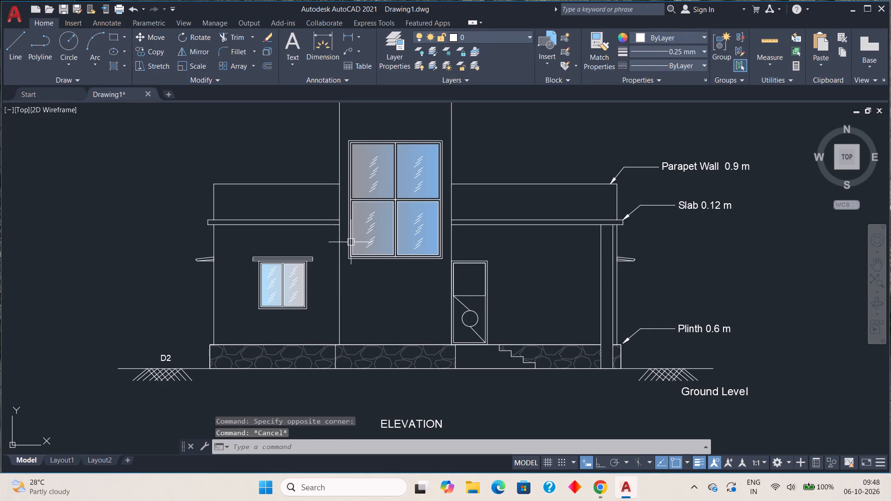
# Hatch the central tower wall around the large window with solid light blue 173,221,247.
pyautogui.scroll(1, 331, 269)
pyautogui.scroll(-2, 331, 269)
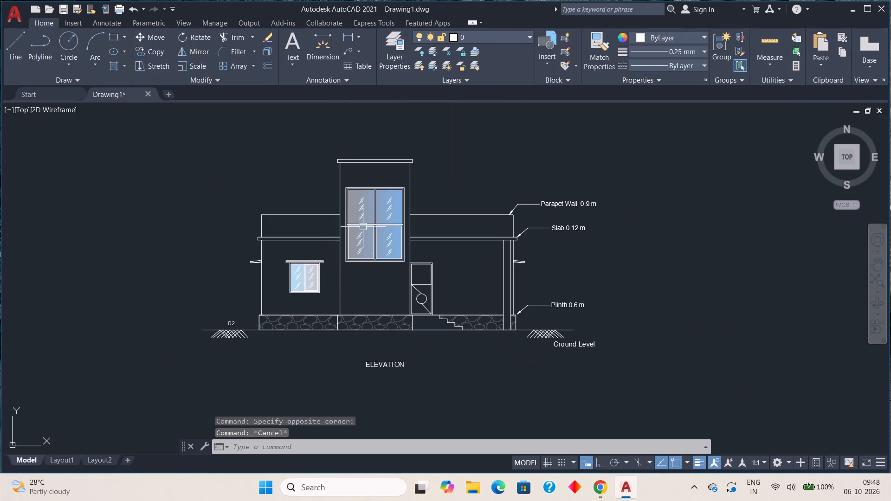
pyautogui.press('h')
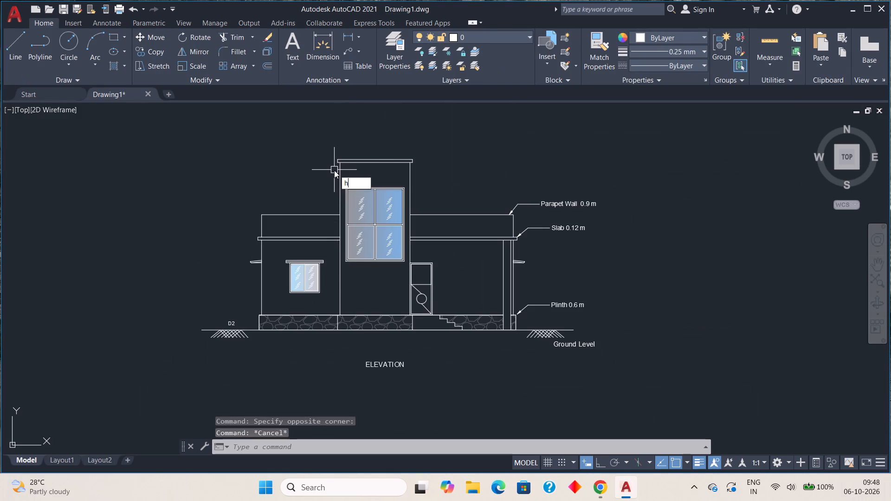
pyautogui.press('space')
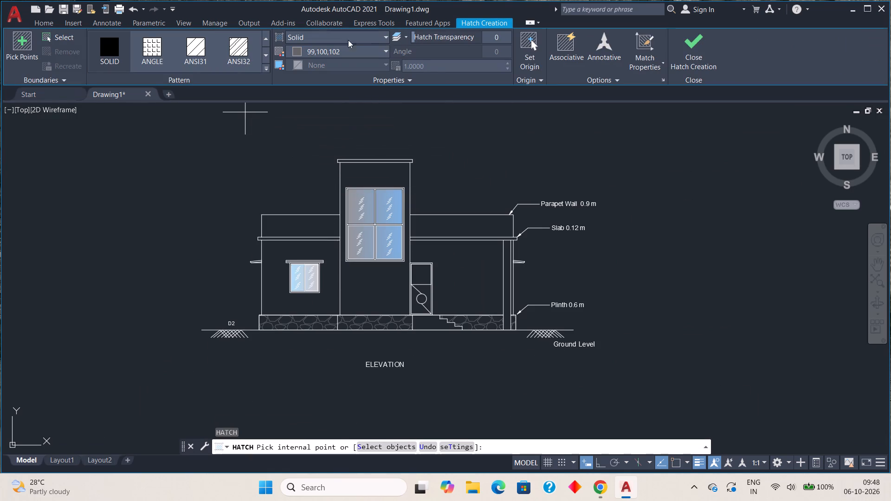
pyautogui.click(387, 34)
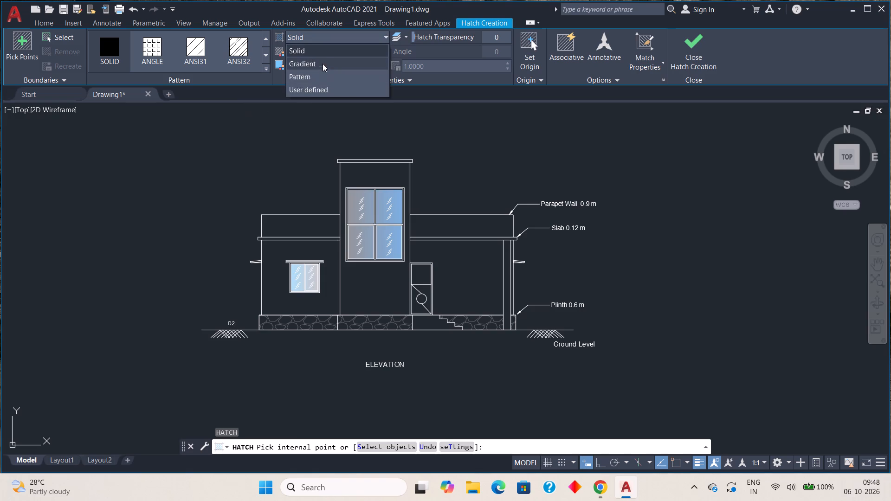
pyautogui.click(323, 55)
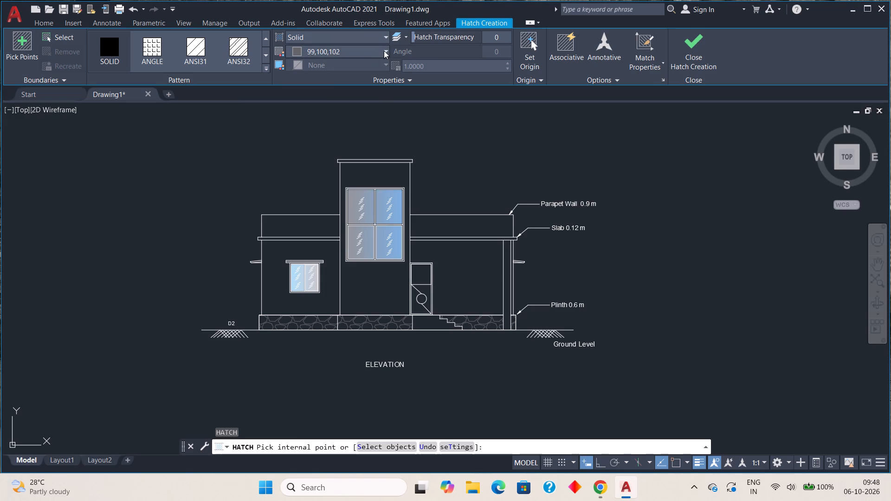
pyautogui.click(385, 48)
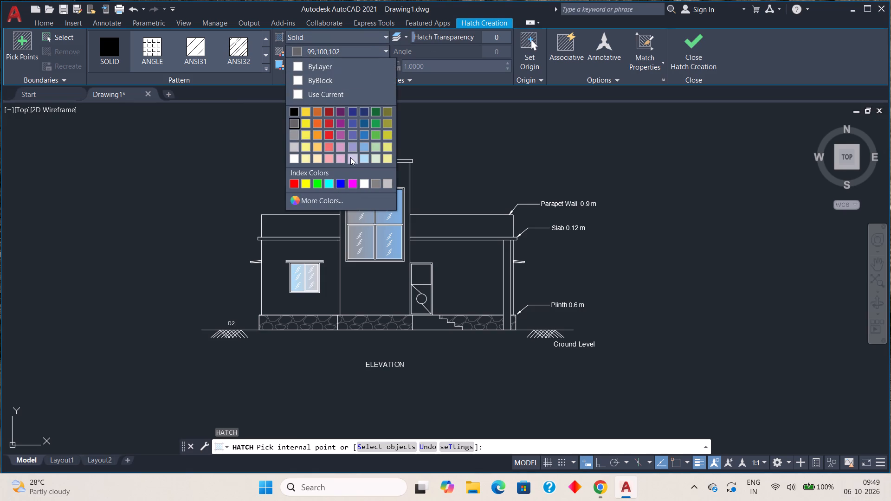
pyautogui.scroll(1, 348, 155)
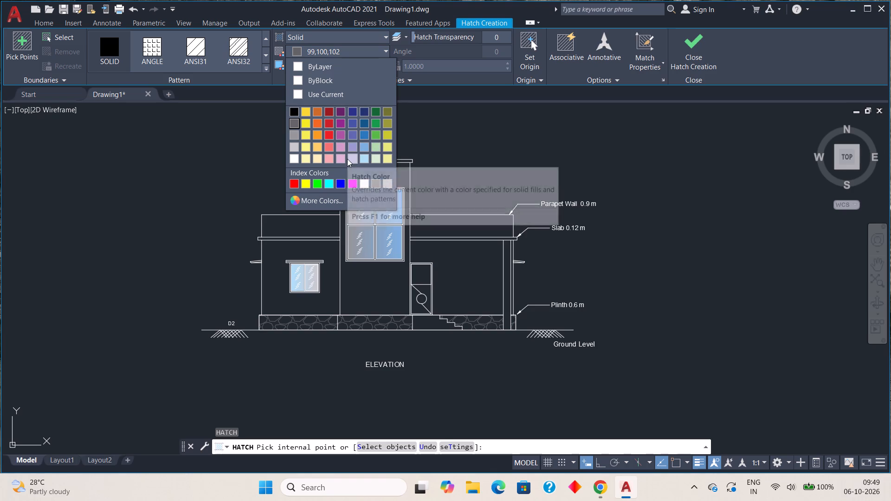
pyautogui.click(342, 161)
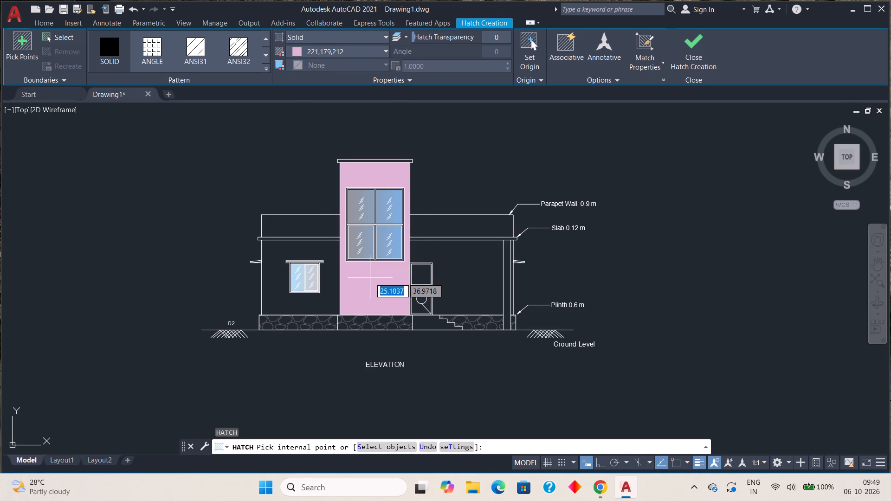
pyautogui.click(383, 49)
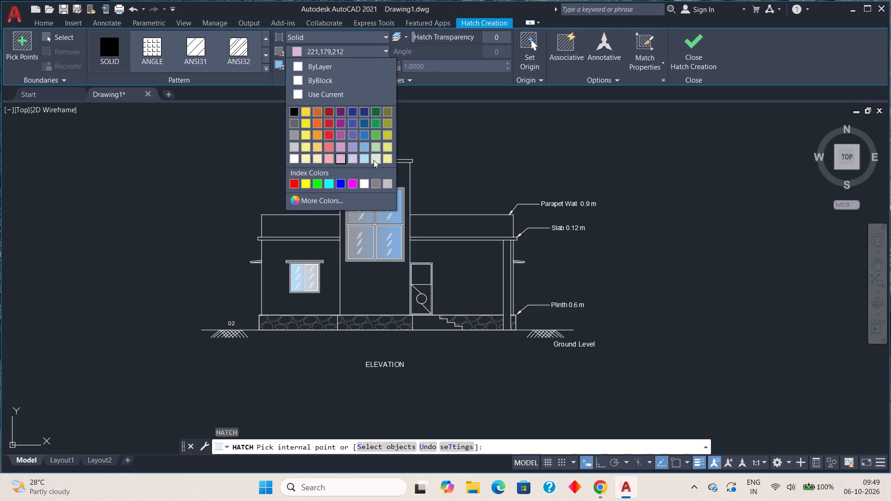
pyautogui.click(363, 159)
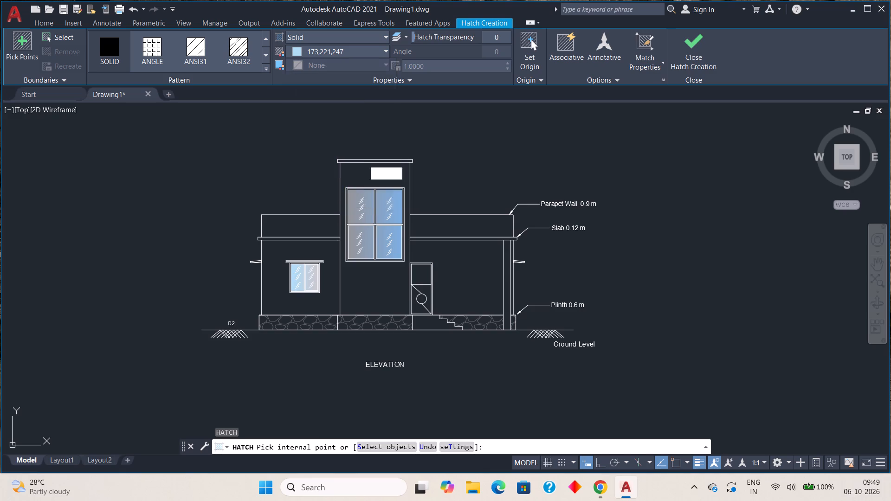
pyautogui.click(373, 284)
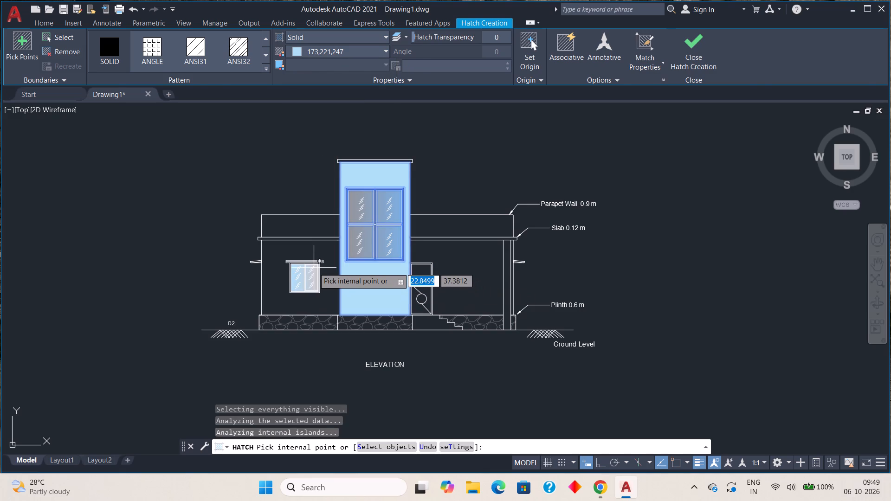
pyautogui.press('Escape')
pyautogui.press('Escape')
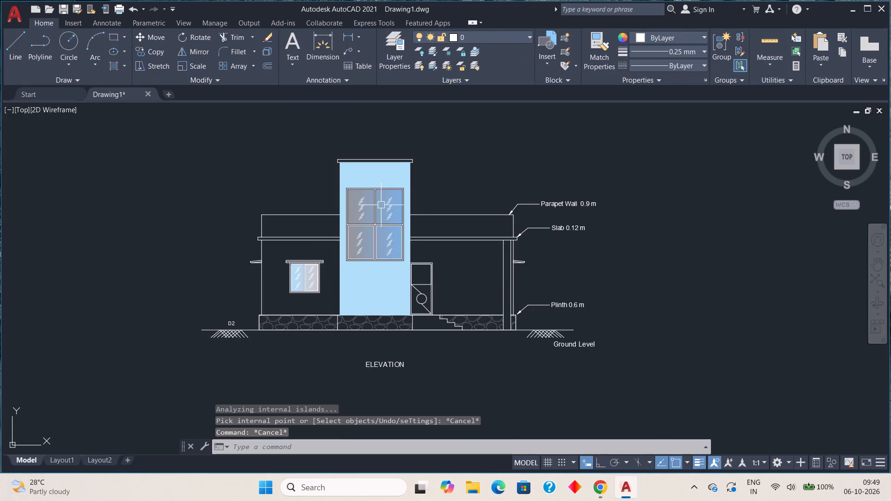
# Start a solid hatch in pink 221,179,212 and fill the thin slab capping the central tower.
pyautogui.scroll(3, 379, 149)
pyautogui.scroll(-2, 380, 157)
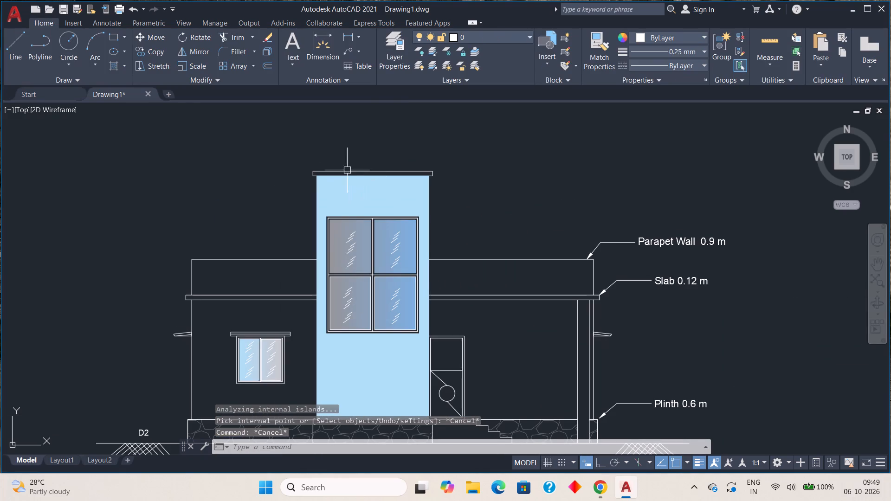
pyautogui.write('h')
pyautogui.press('space')
pyautogui.click(383, 49)
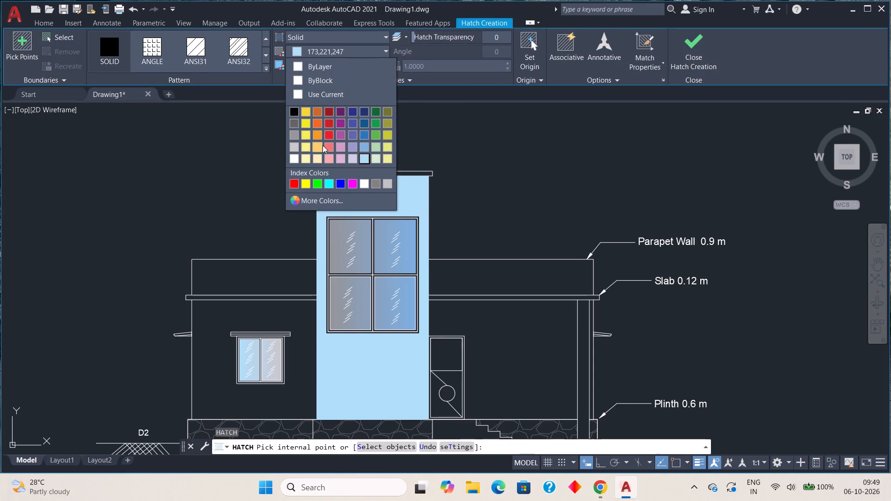
pyautogui.click(342, 158)
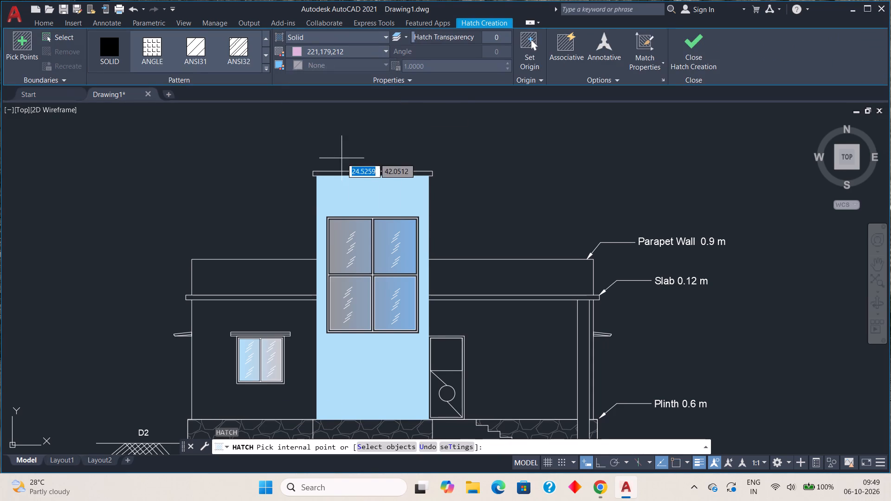
pyautogui.scroll(3, 349, 168)
pyautogui.click(345, 186)
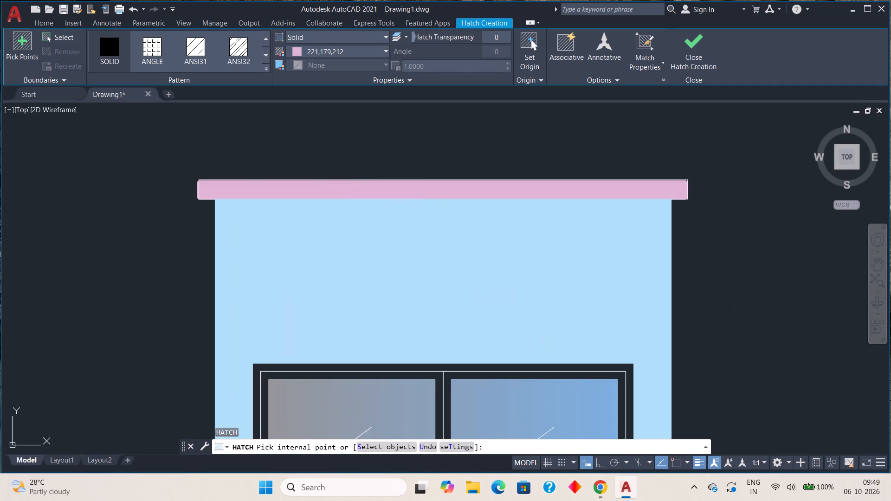
# Fill the parapet walls on both sides of the tower with the same pink hatch and end the command.
pyautogui.scroll(-2, 345, 186)
pyautogui.moveTo(325, 228); pyautogui.dragTo(412, 103, button='middle')
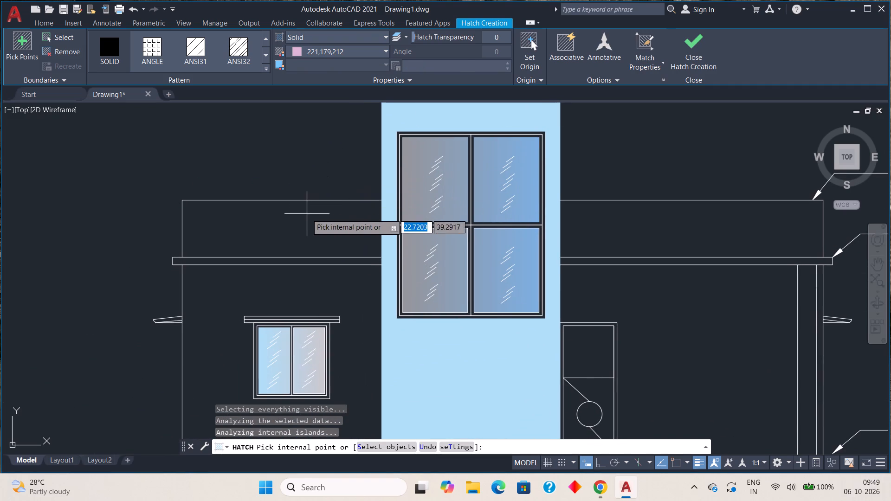
pyautogui.click(305, 218)
pyautogui.click(625, 223)
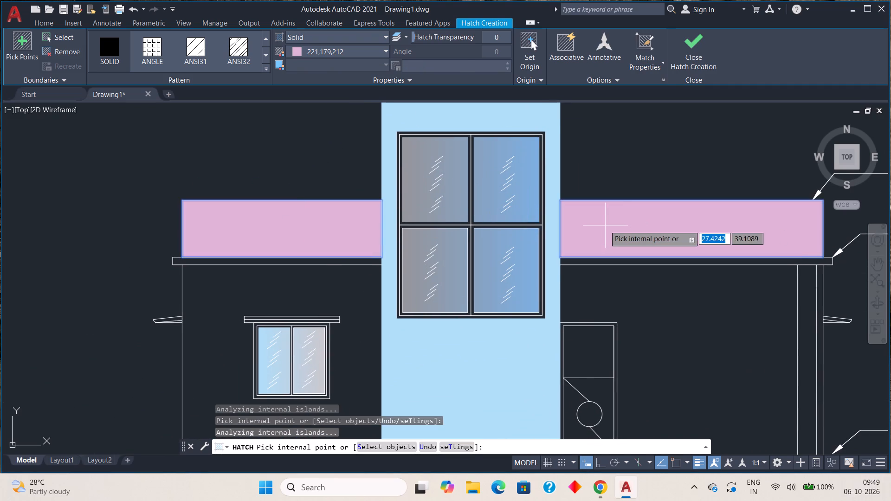
pyautogui.scroll(-1, 604, 225)
pyautogui.moveTo(348, 196); pyautogui.dragTo(232, 201, button='middle')
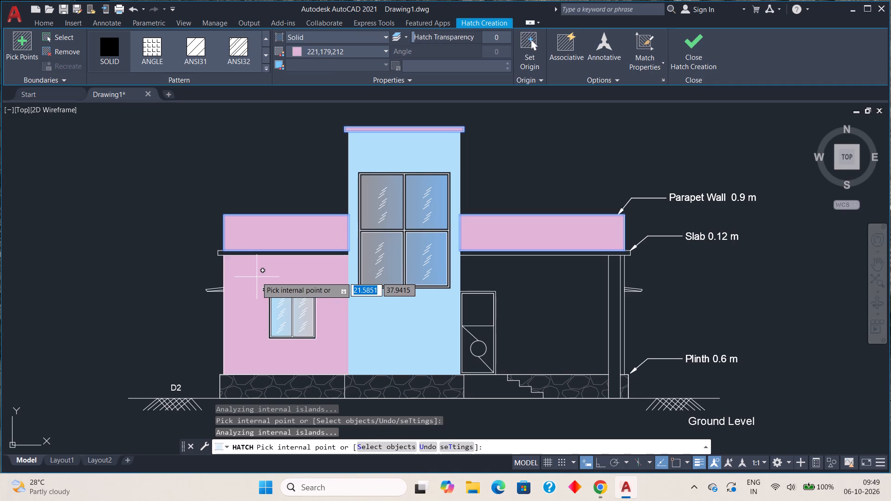
pyautogui.press('Escape')
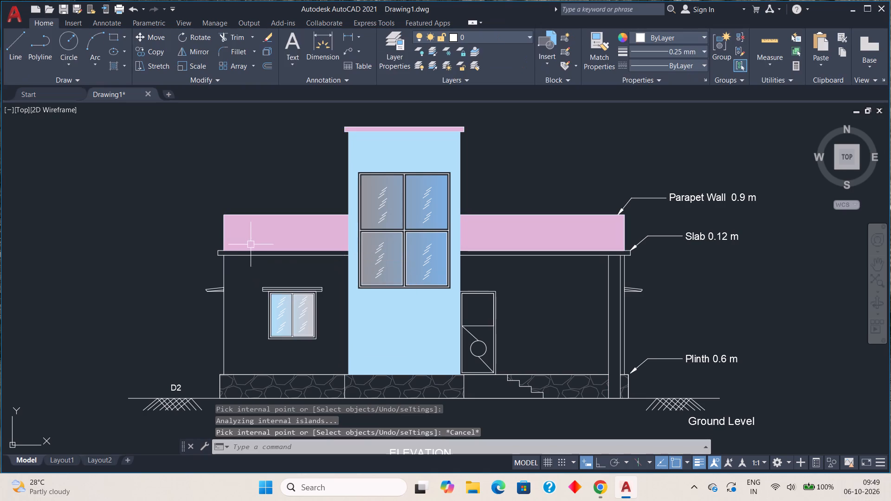
pyautogui.press('Escape')
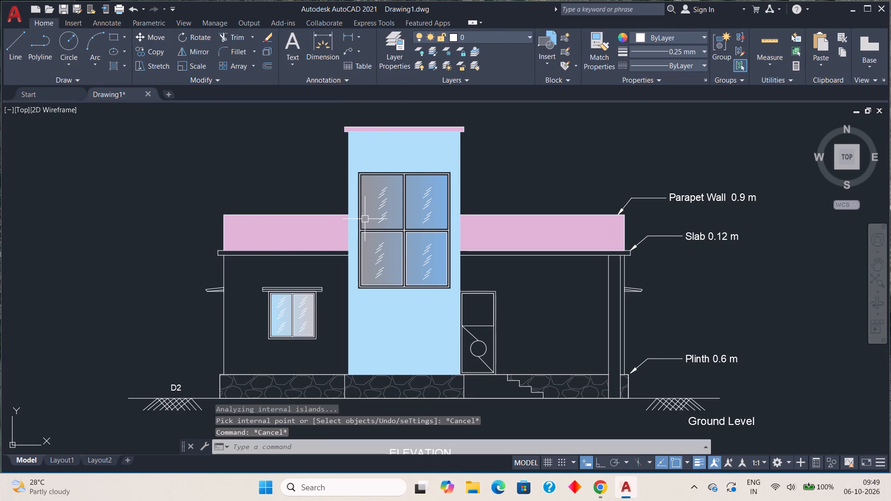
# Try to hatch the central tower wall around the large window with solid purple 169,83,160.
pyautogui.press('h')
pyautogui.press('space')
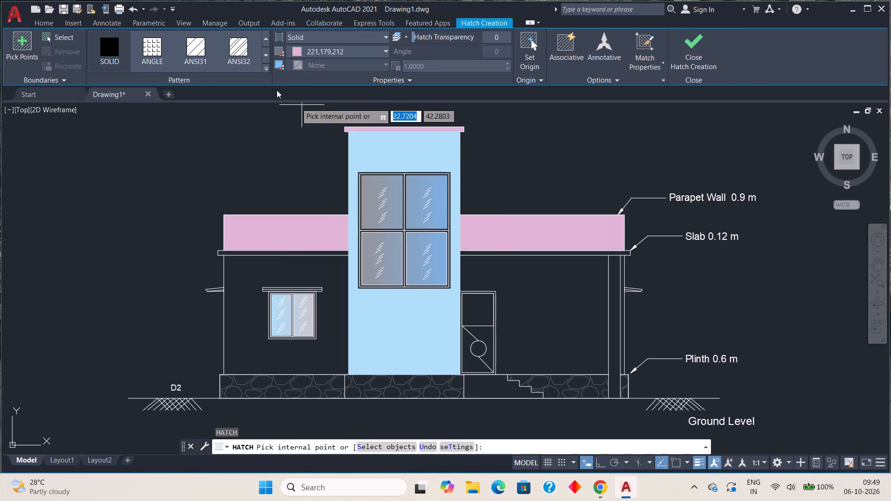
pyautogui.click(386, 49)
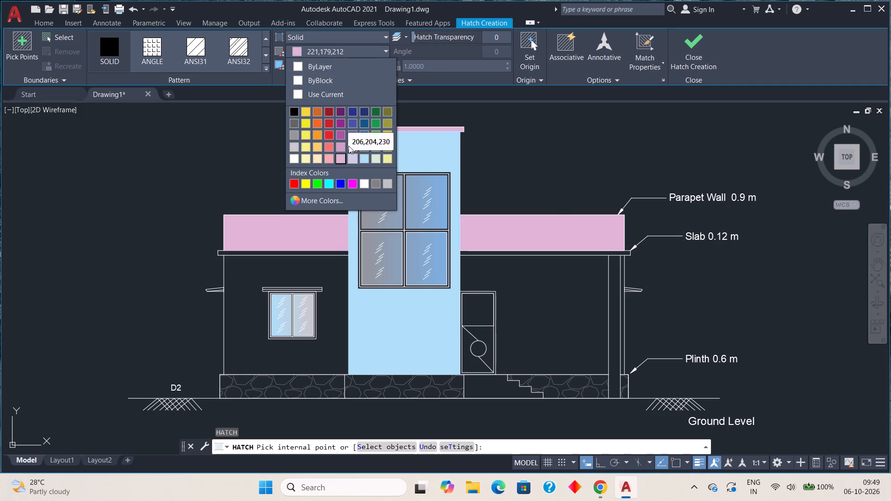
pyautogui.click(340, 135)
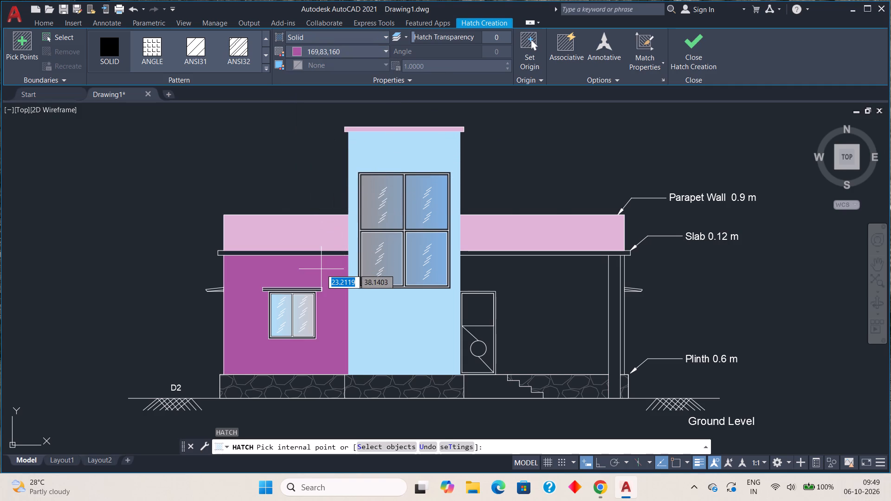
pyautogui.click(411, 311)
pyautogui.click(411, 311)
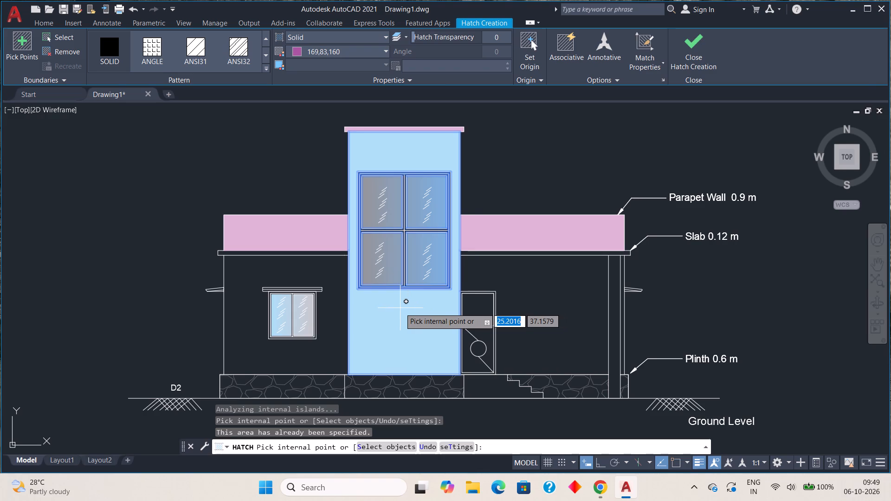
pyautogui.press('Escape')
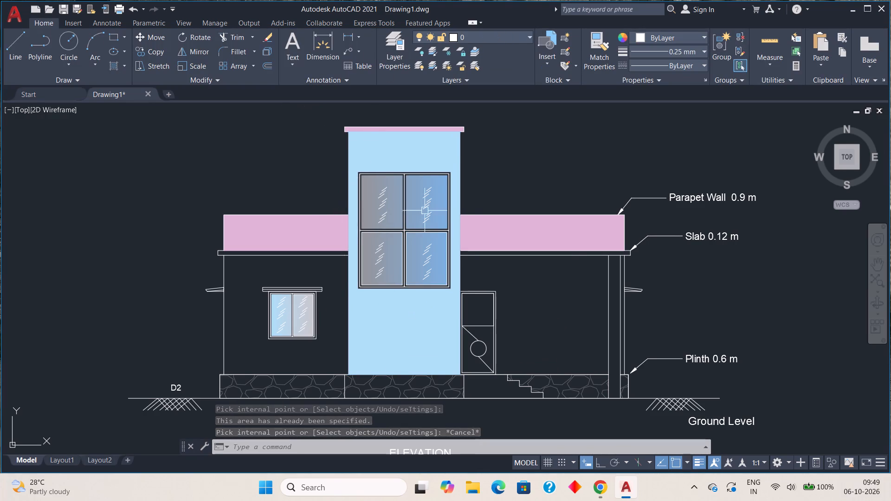
# Copy the entire ground floor plan, with its labels and dimensions, about 35 units to the right of the original.
pyautogui.scroll(-2, 447, 205)
pyautogui.moveTo(503, 324); pyautogui.dragTo(484, 203, button='middle')
pyautogui.moveTo(402, 283); pyautogui.dragTo(430, 144, button='middle')
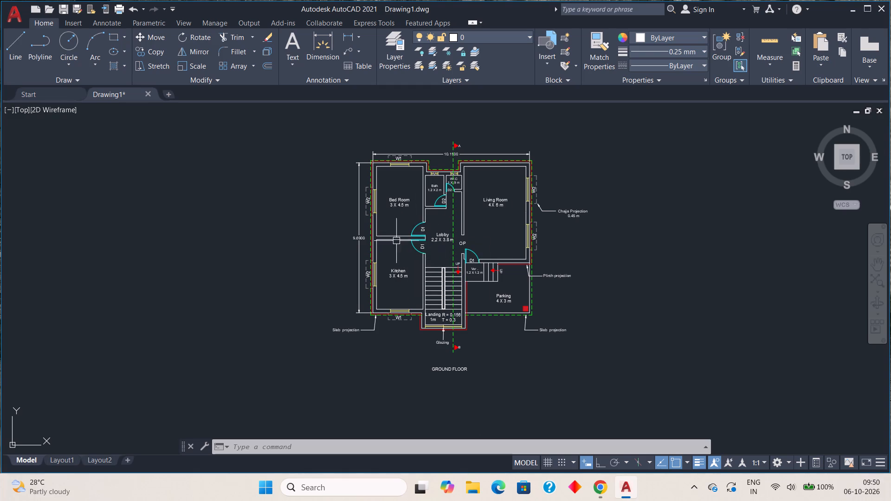
pyautogui.moveTo(375, 238); pyautogui.dragTo(362, 276, button='middle')
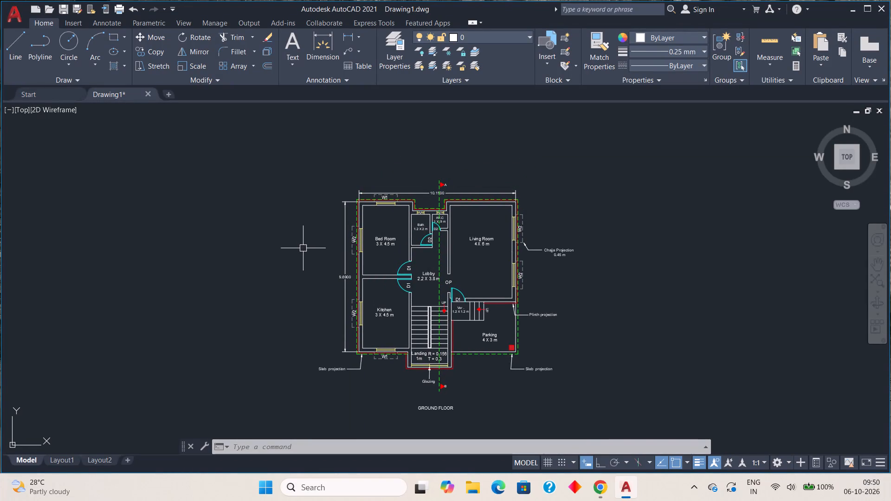
pyautogui.click(285, 153)
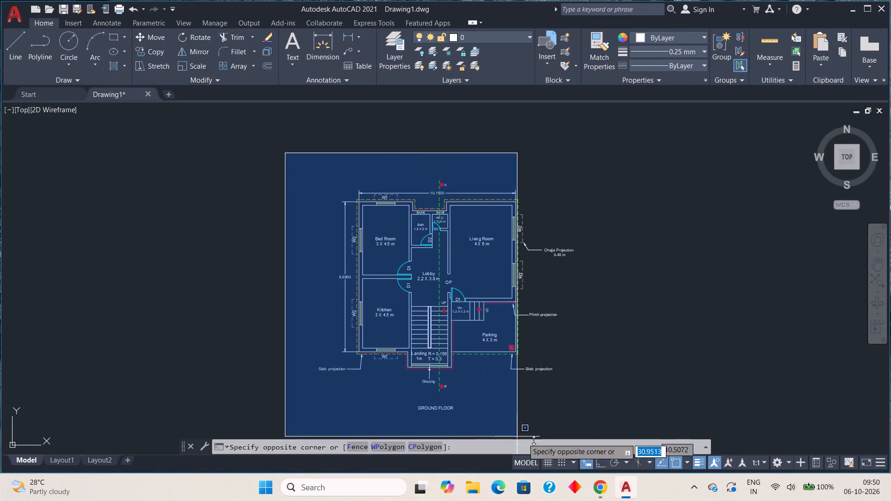
pyautogui.click(621, 424)
pyautogui.press('c')
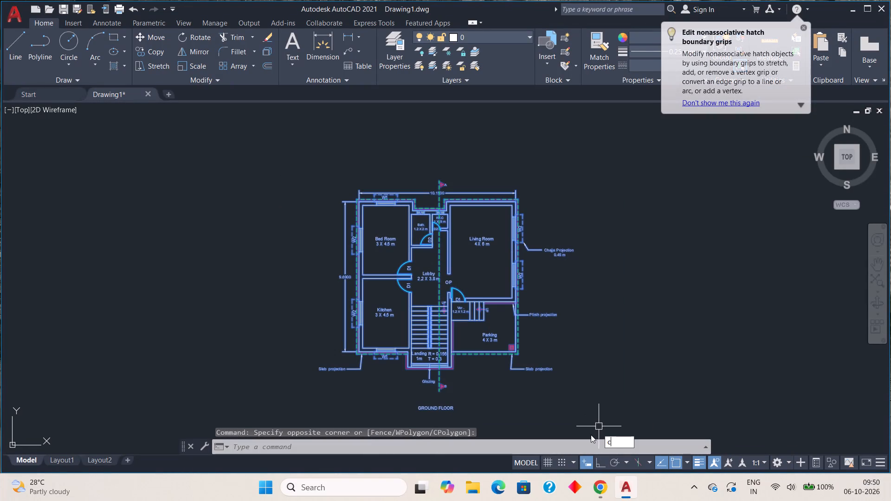
pyautogui.press('o')
pyautogui.press('space')
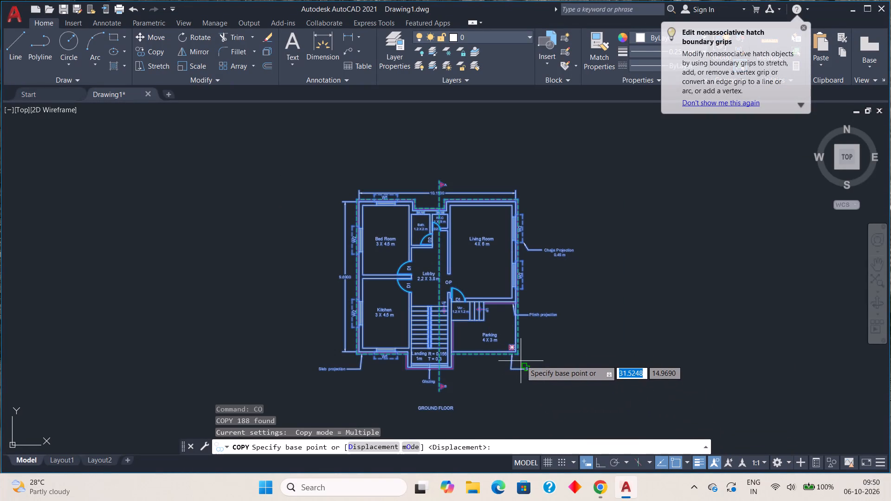
pyautogui.scroll(3, 519, 353)
pyautogui.click(517, 361)
pyautogui.scroll(-3, 710, 322)
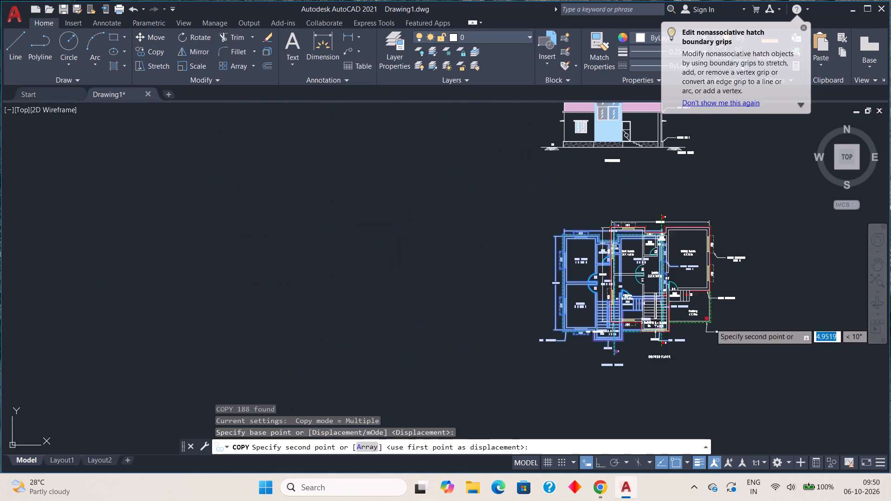
pyautogui.moveTo(710, 323); pyautogui.dragTo(251, 307, button='middle')
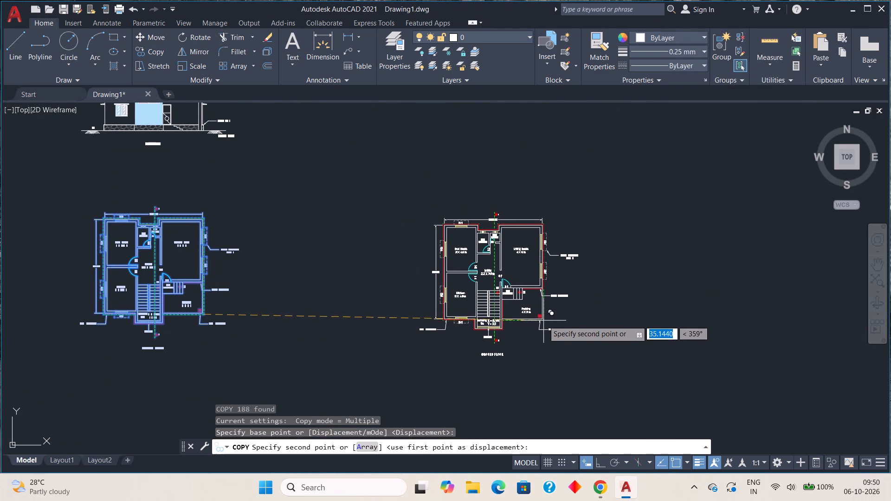
pyautogui.click(543, 321)
pyautogui.press('Escape')
# Set the current colour to green and draw a horizontal construction line through the elevation's ground level line.
pyautogui.scroll(3, 484, 314)
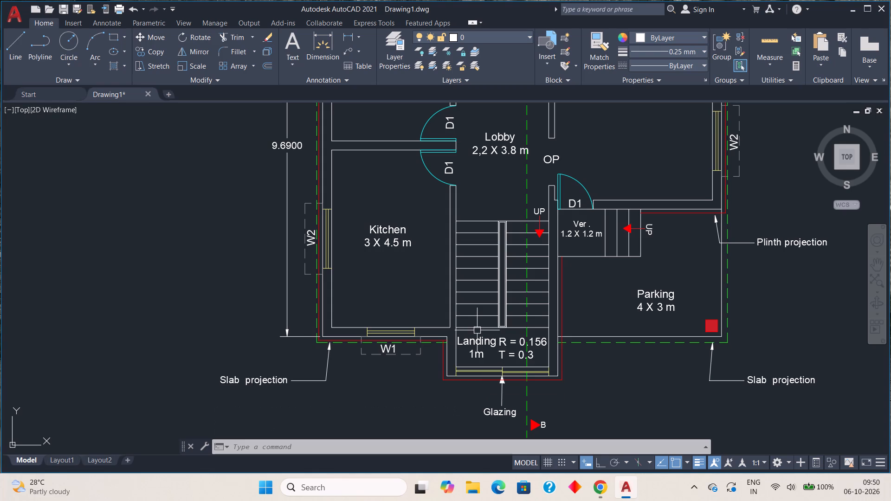
pyautogui.scroll(-1, 481, 319)
pyautogui.scroll(-1, 517, 238)
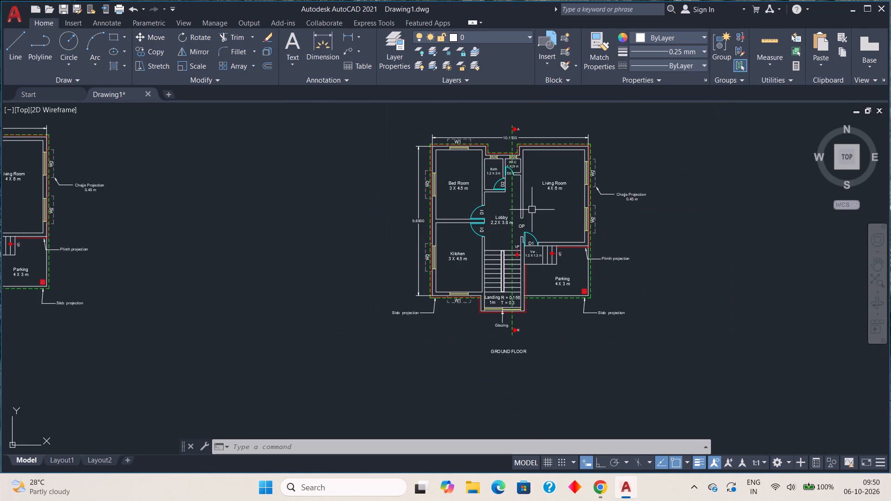
pyautogui.moveTo(529, 218); pyautogui.dragTo(480, 365, button='middle')
pyautogui.scroll(-1, 473, 359)
pyautogui.moveTo(458, 263); pyautogui.dragTo(480, 296, button='middle')
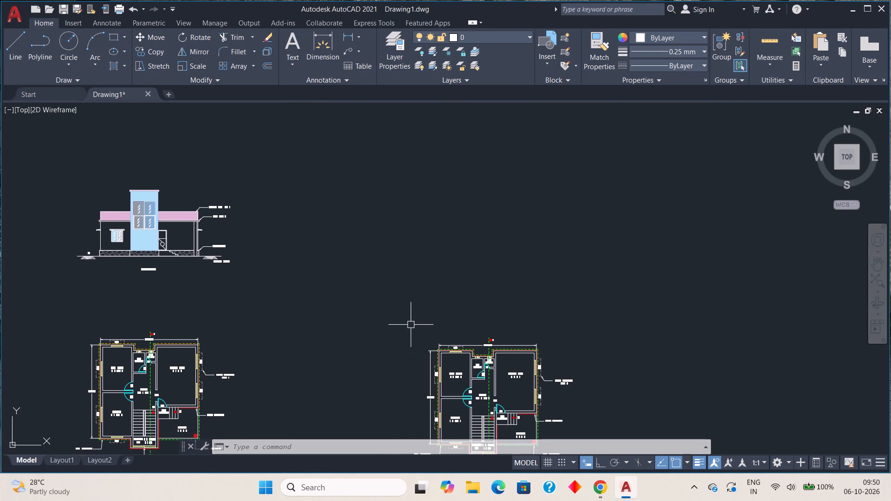
pyautogui.scroll(3, 129, 251)
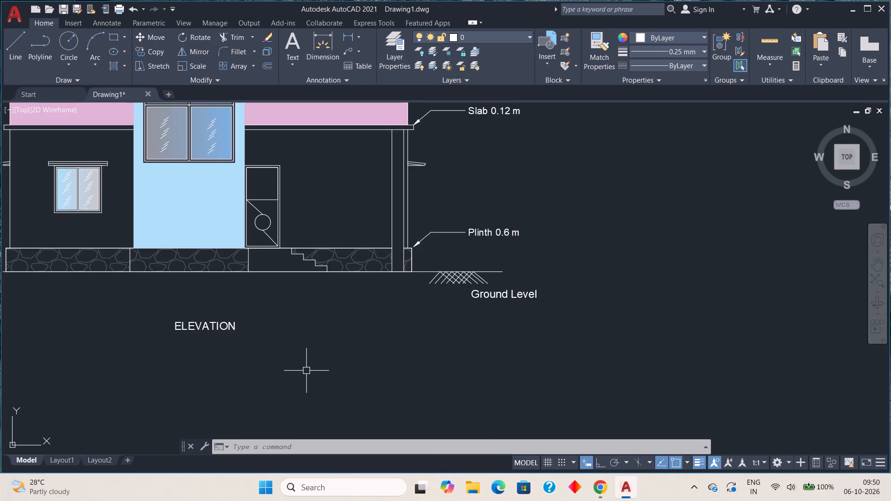
pyautogui.press('x')
pyautogui.write('l')
pyautogui.press('space')
pyautogui.press('v')
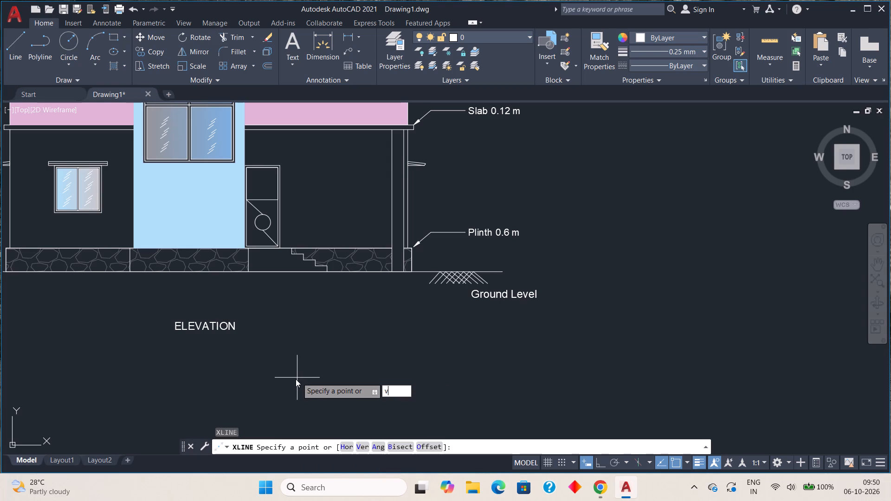
pyautogui.press('BackSpace')
pyautogui.write('h')
pyautogui.press('space')
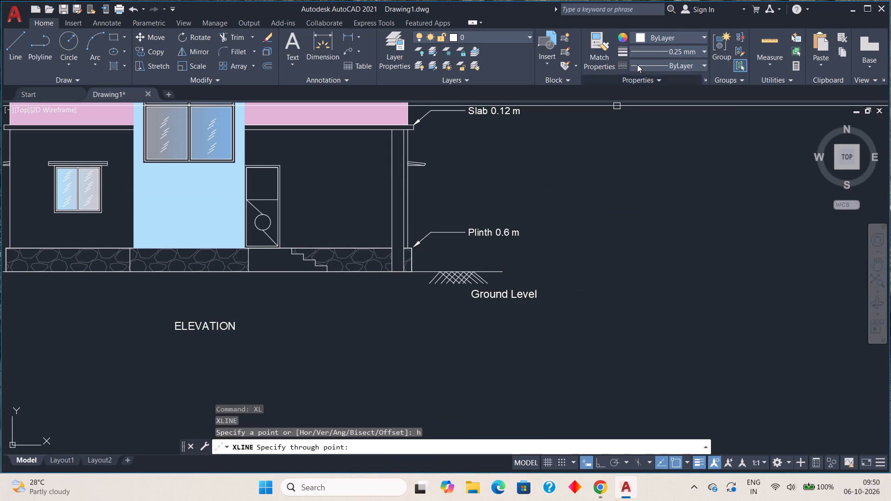
pyautogui.click(704, 34)
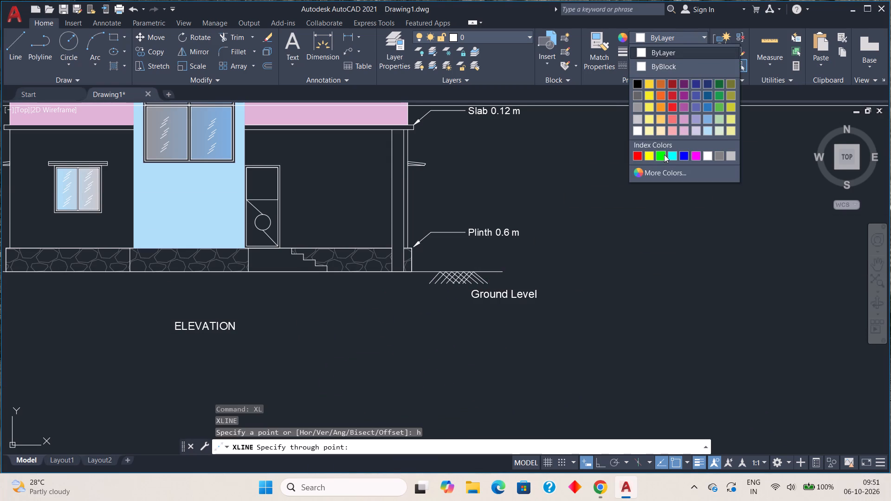
pyautogui.click(664, 154)
pyautogui.click(503, 270)
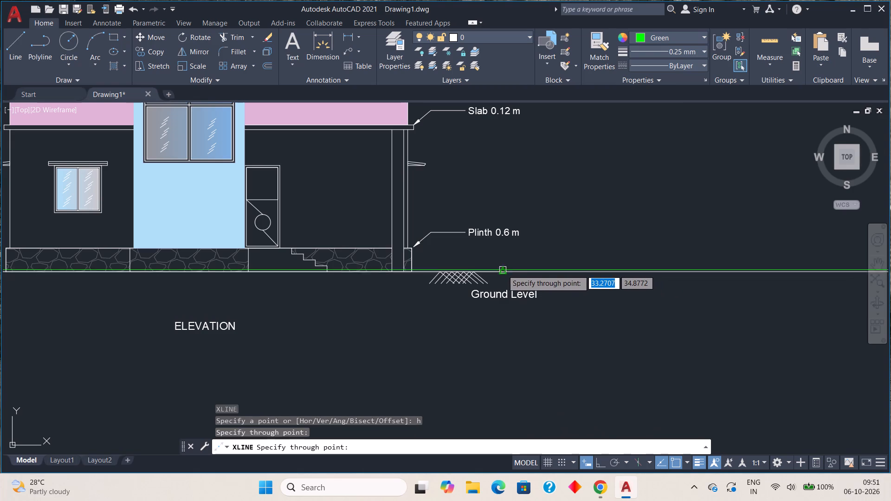
pyautogui.press('Escape')
# Rotate the entire copied ground floor plan 90° about a point in the lobby, with Ortho turned on.
pyautogui.scroll(-3, 598, 343)
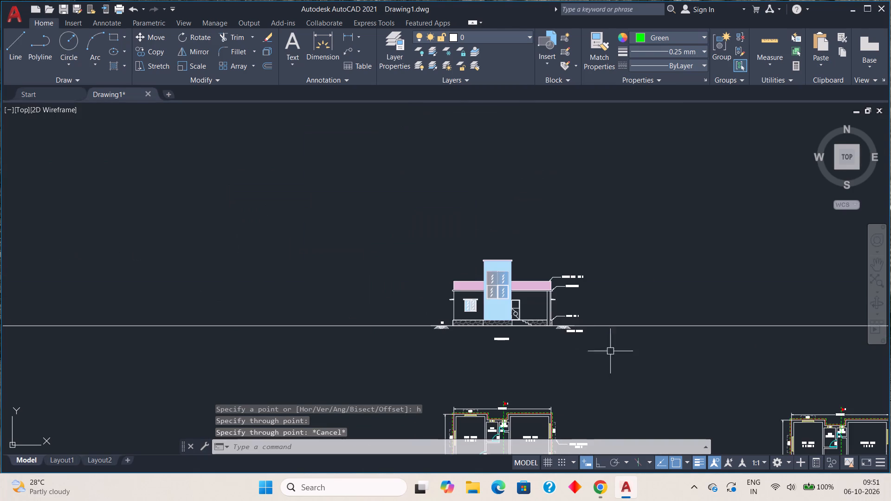
pyautogui.moveTo(627, 356); pyautogui.dragTo(28, 353, button='middle')
pyautogui.scroll(-2, 348, 328)
pyautogui.moveTo(350, 366); pyautogui.dragTo(387, 277, button='middle')
pyautogui.scroll(2, 373, 259)
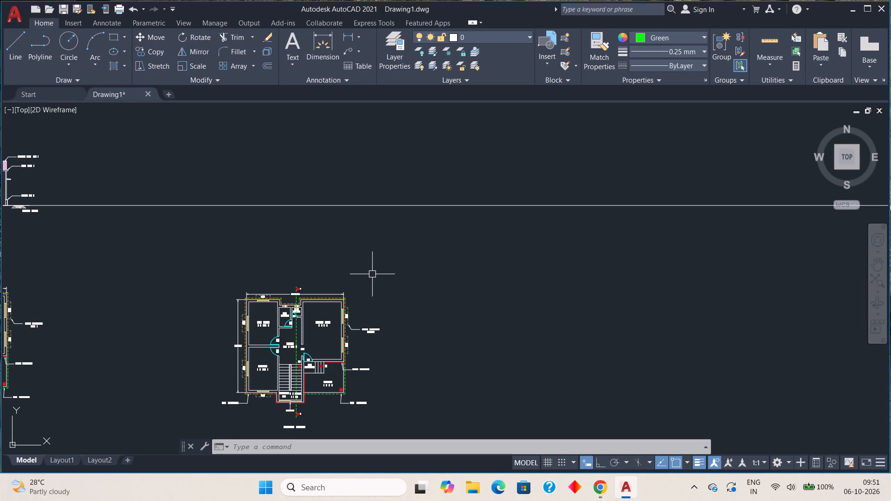
pyautogui.moveTo(381, 302); pyautogui.dragTo(417, 225, button='middle')
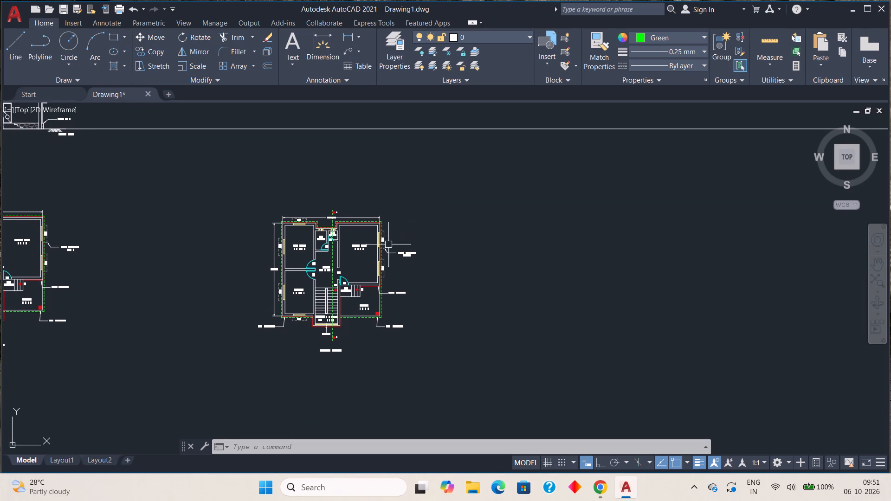
pyautogui.click(213, 193)
pyautogui.click(445, 364)
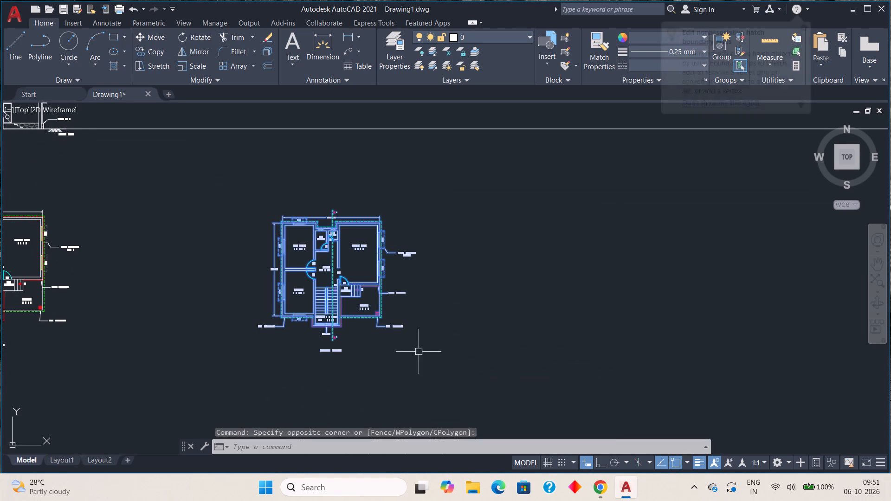
pyautogui.click(197, 39)
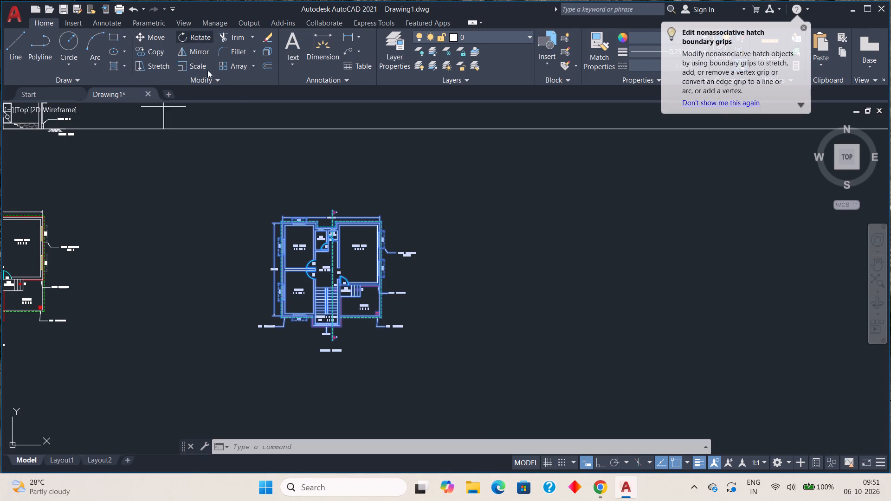
pyautogui.click(597, 456)
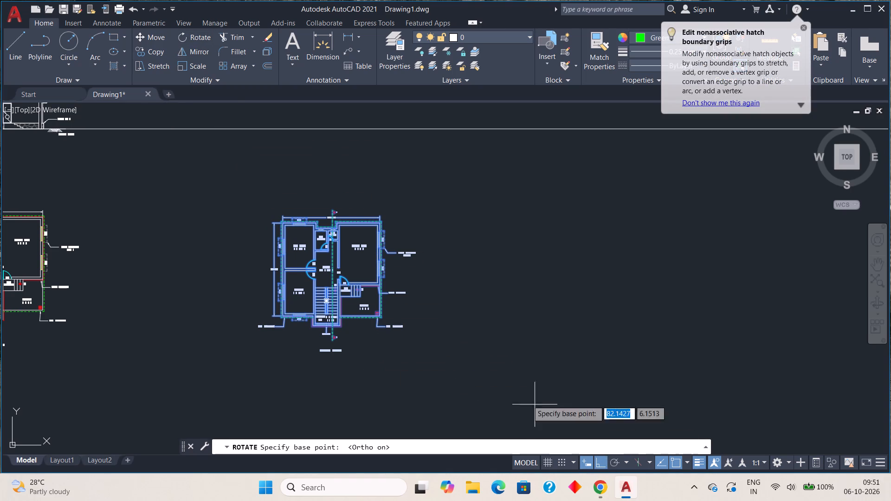
pyautogui.scroll(3, 332, 274)
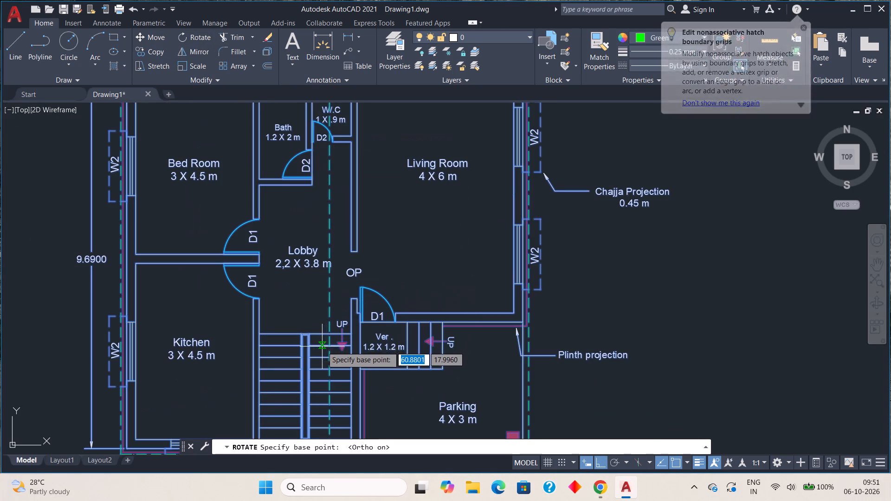
pyautogui.scroll(-2, 322, 334)
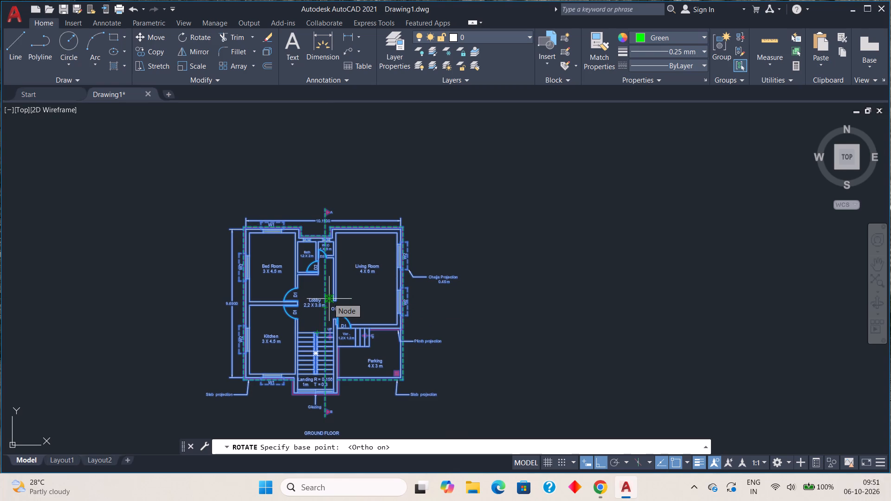
pyautogui.click(328, 298)
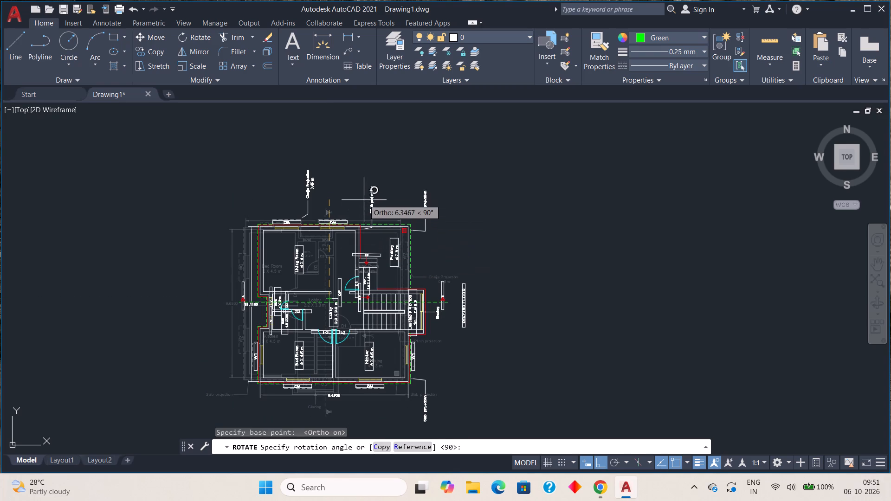
pyautogui.click(364, 150)
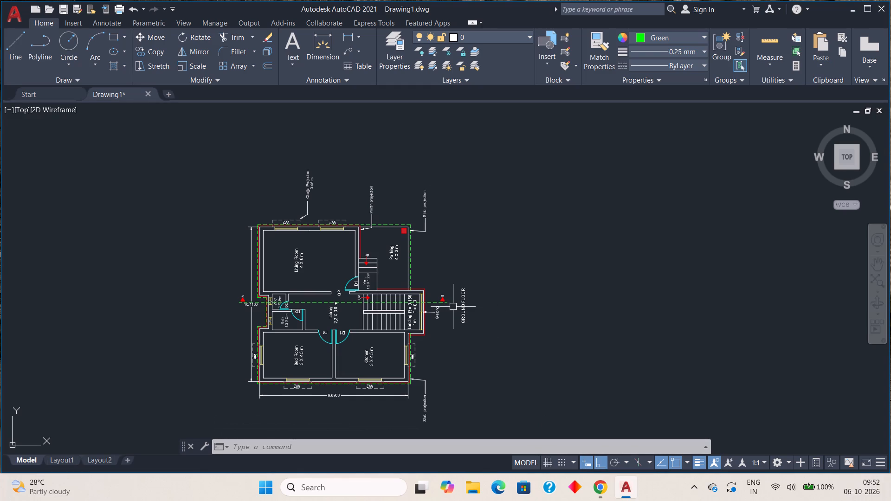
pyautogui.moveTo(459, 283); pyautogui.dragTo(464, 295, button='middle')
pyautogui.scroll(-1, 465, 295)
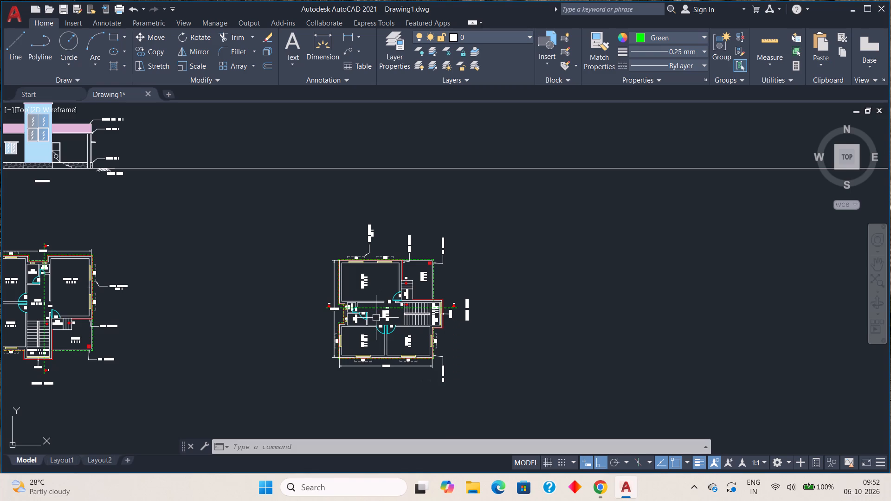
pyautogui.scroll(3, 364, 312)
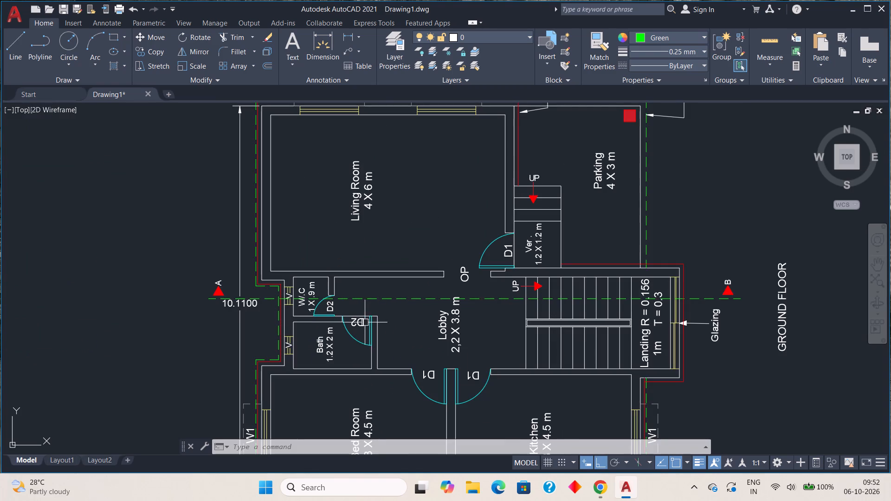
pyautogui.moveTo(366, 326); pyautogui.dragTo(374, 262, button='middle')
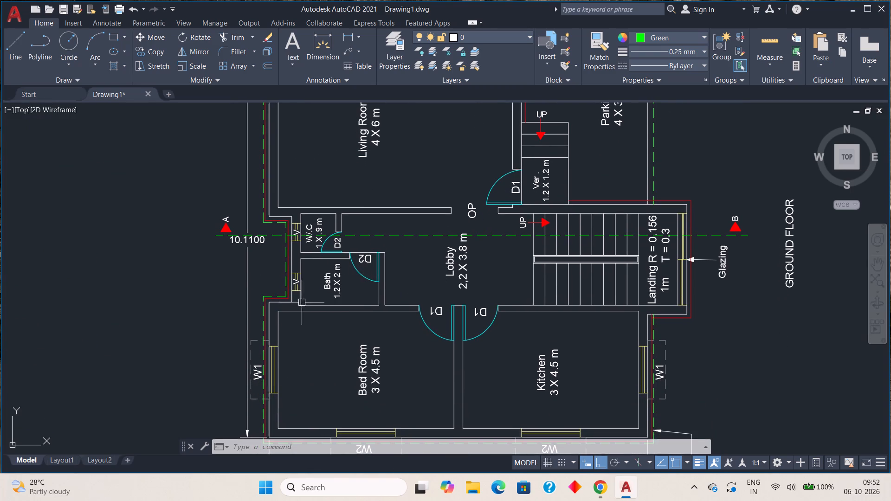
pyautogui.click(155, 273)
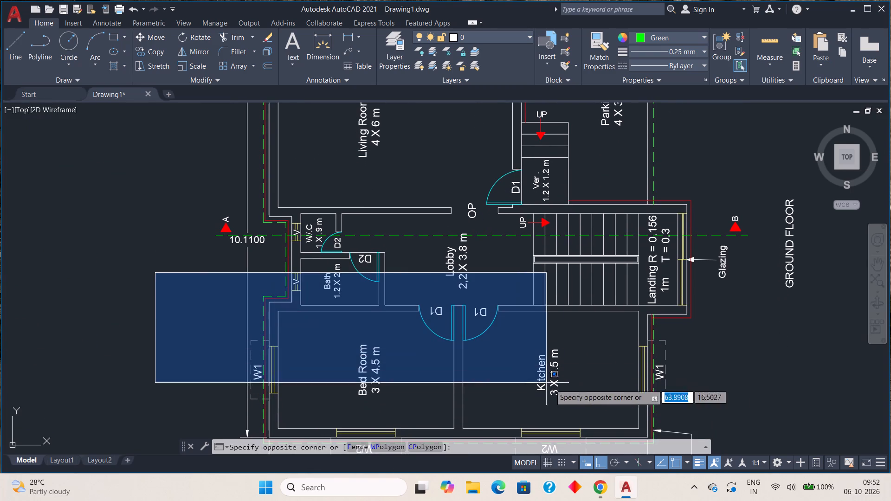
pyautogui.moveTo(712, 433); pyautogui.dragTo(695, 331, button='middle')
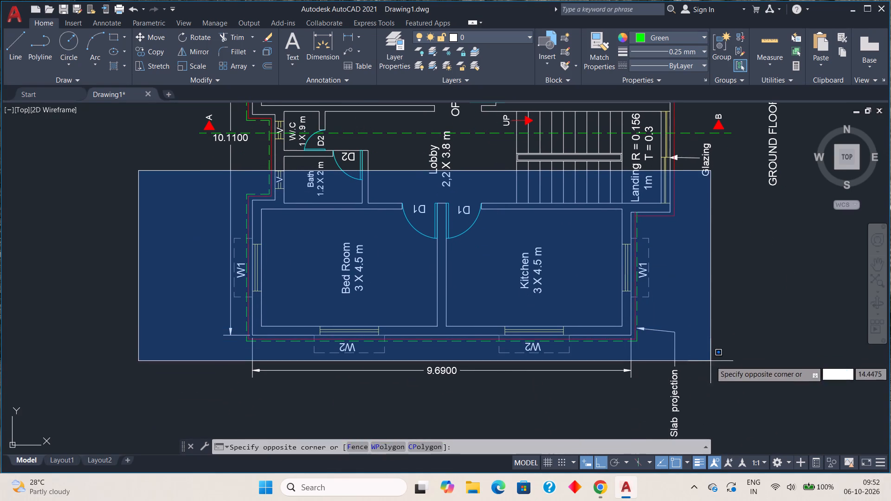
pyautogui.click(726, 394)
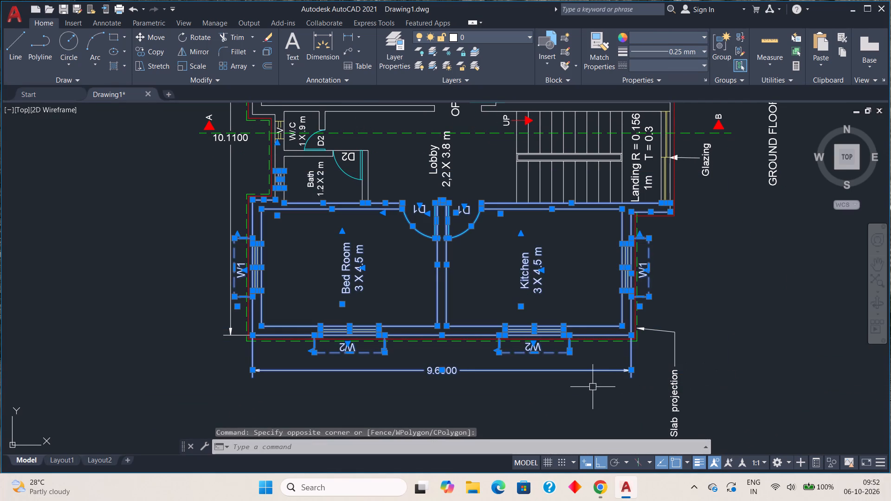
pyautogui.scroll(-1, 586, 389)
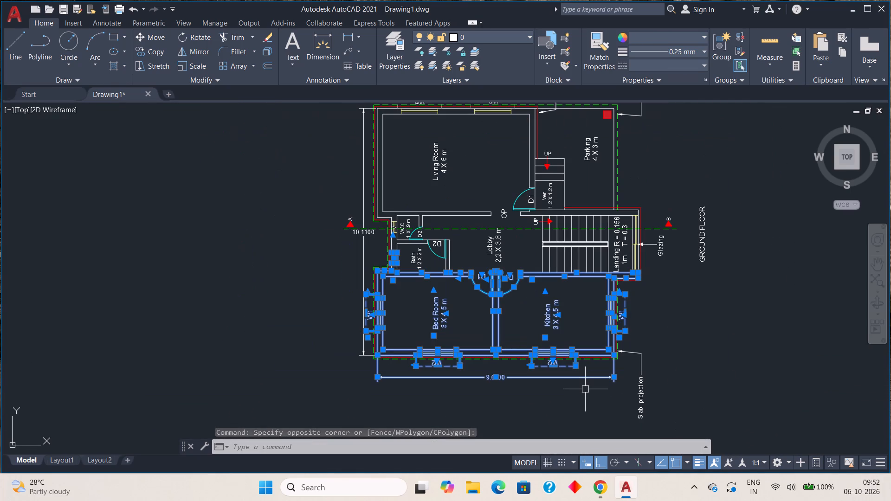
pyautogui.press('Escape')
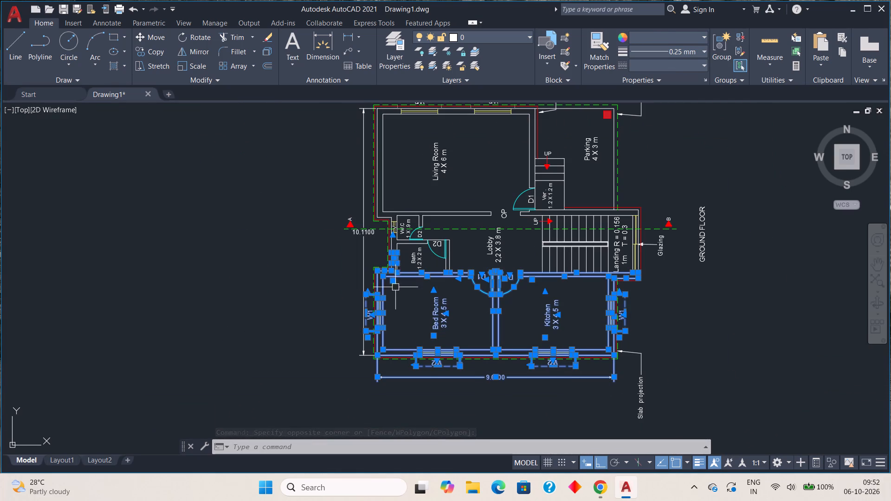
# Select the part of the rotated plan below section line A-B, including the bath, bedroom, kitchen and lower stair flight.
pyautogui.click(313, 238)
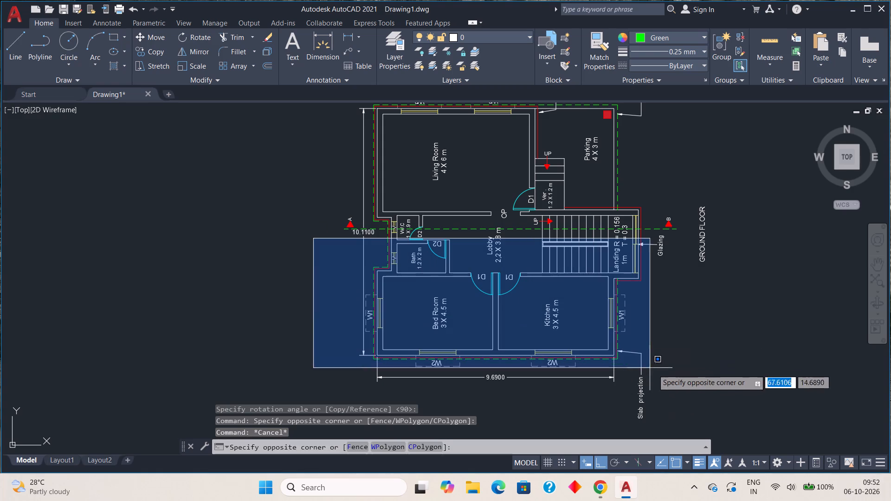
pyautogui.click(720, 434)
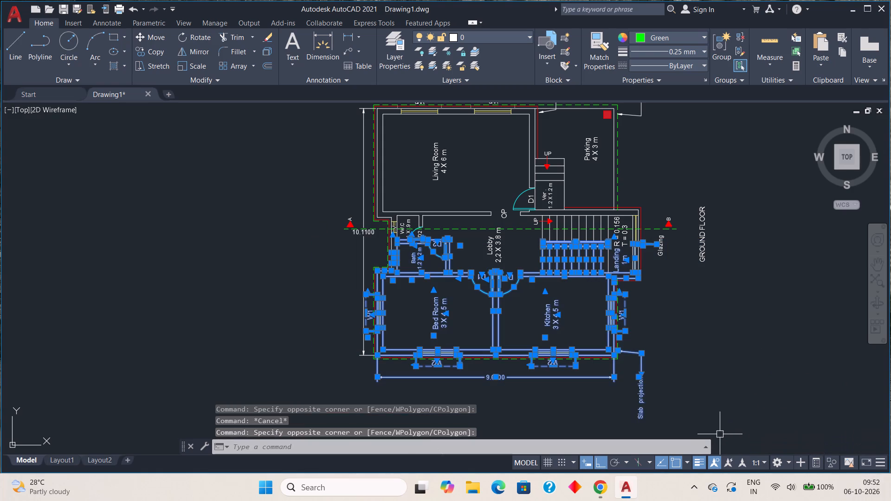
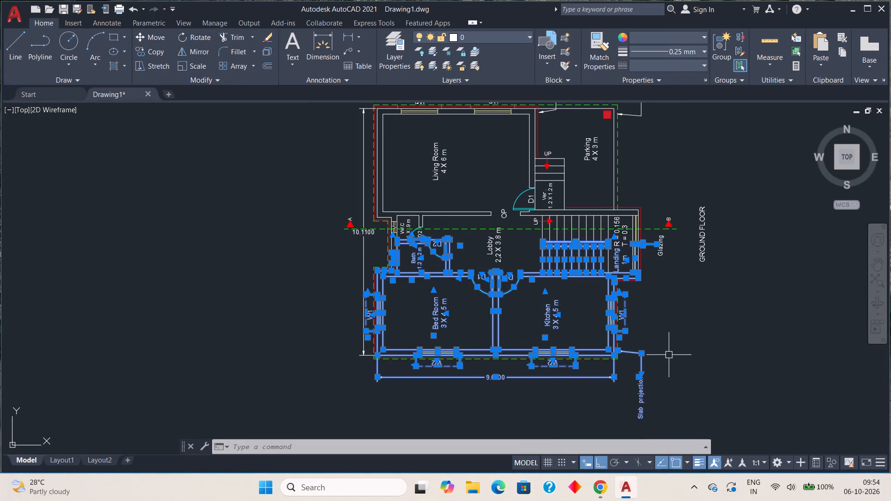
# Set the current colour to grey 99,100,102 and draw vertical construction lines through the plinth edge and both outer-wall faces beside the W.C.
pyautogui.press('Escape')
pyautogui.moveTo(673, 306); pyautogui.dragTo(672, 334, button='middle')
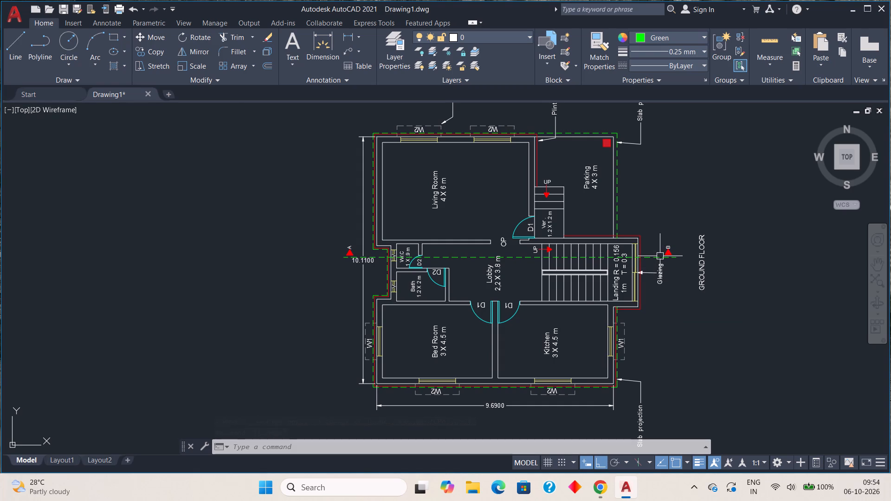
pyautogui.moveTo(659, 259); pyautogui.dragTo(659, 290, button='middle')
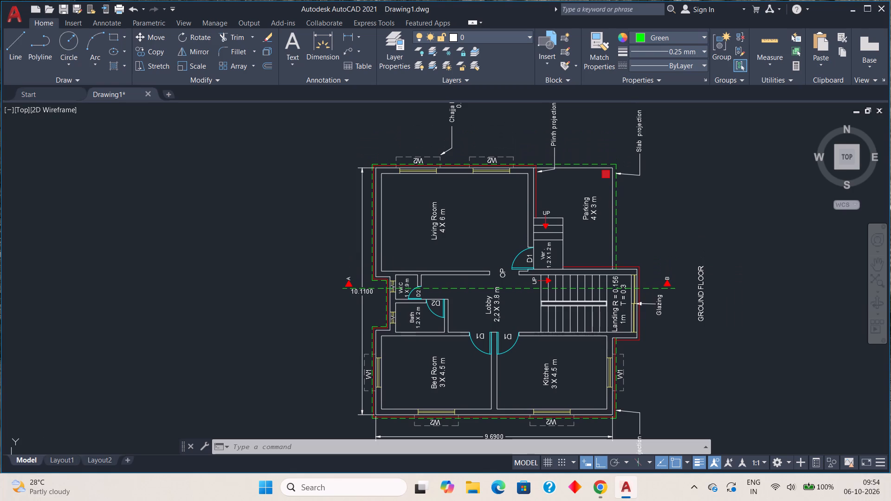
pyautogui.click(701, 35)
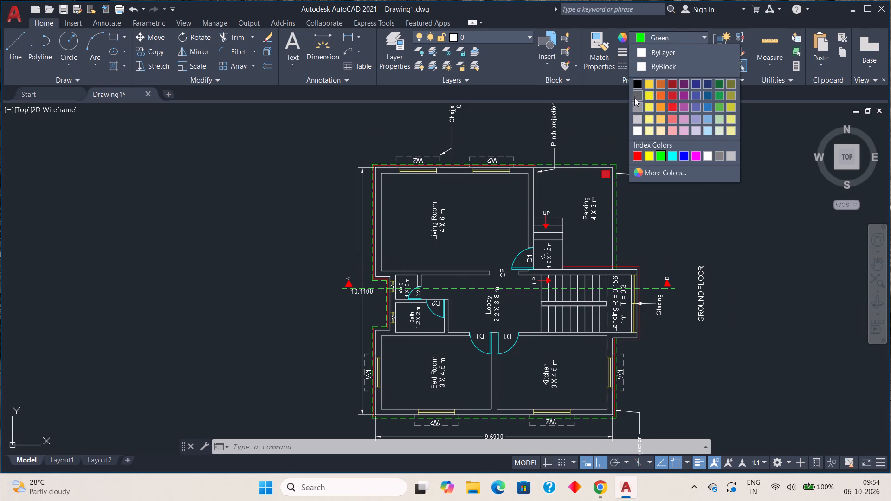
pyautogui.click(635, 94)
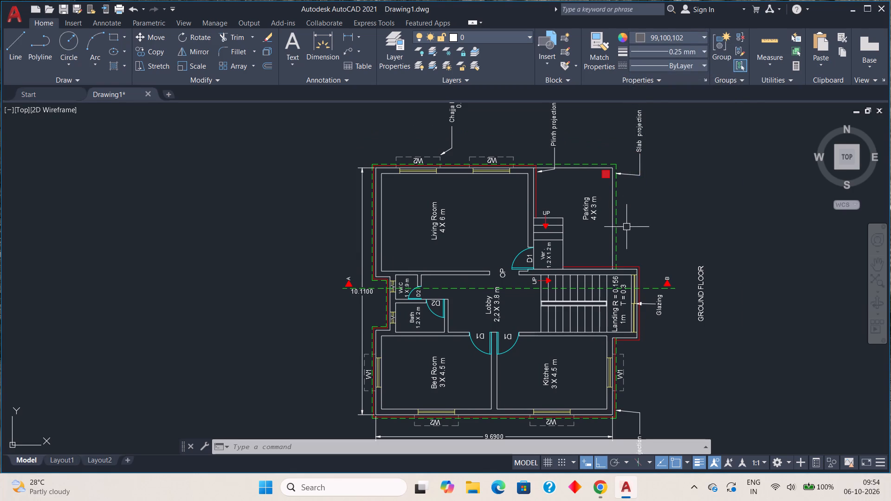
pyautogui.moveTo(626, 227); pyautogui.dragTo(550, 257, button='middle')
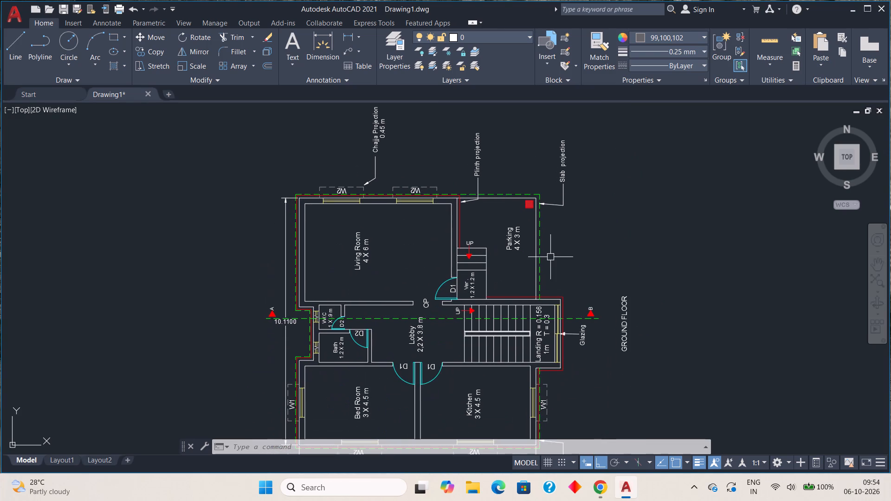
pyautogui.press('x')
pyautogui.write('l')
pyautogui.press('space')
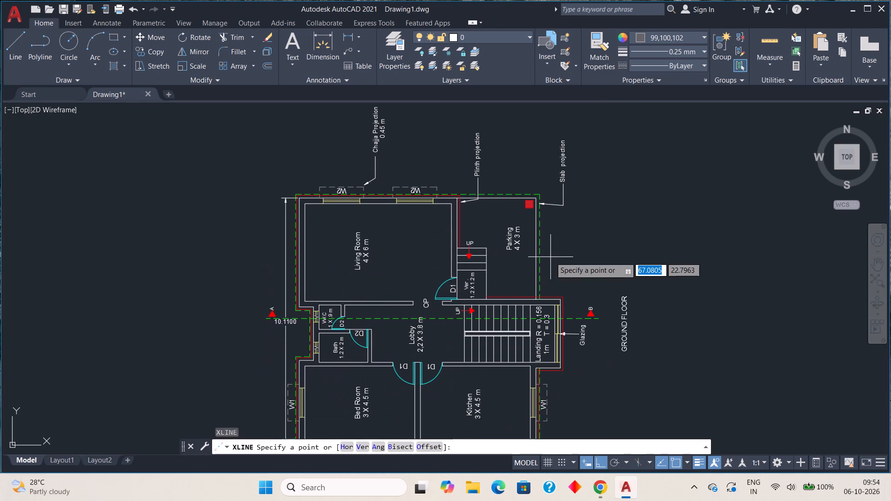
pyautogui.write('v')
pyautogui.press('space')
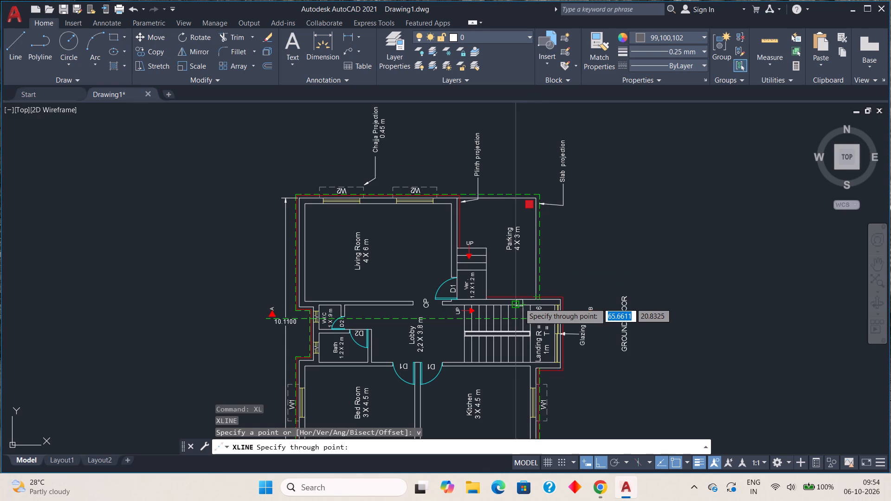
pyautogui.scroll(3, 519, 303)
pyautogui.scroll(-3, 511, 313)
pyautogui.moveTo(357, 333); pyautogui.dragTo(374, 338, button='middle')
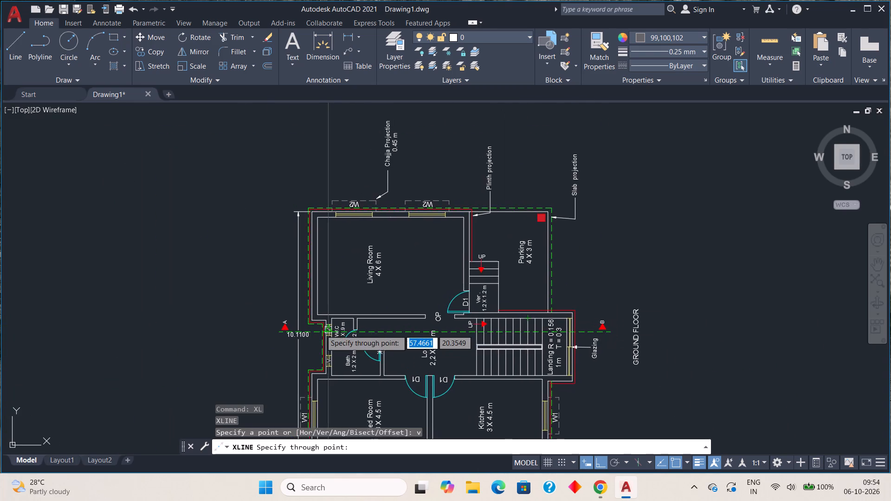
pyautogui.scroll(3, 318, 329)
pyautogui.scroll(-1, 318, 329)
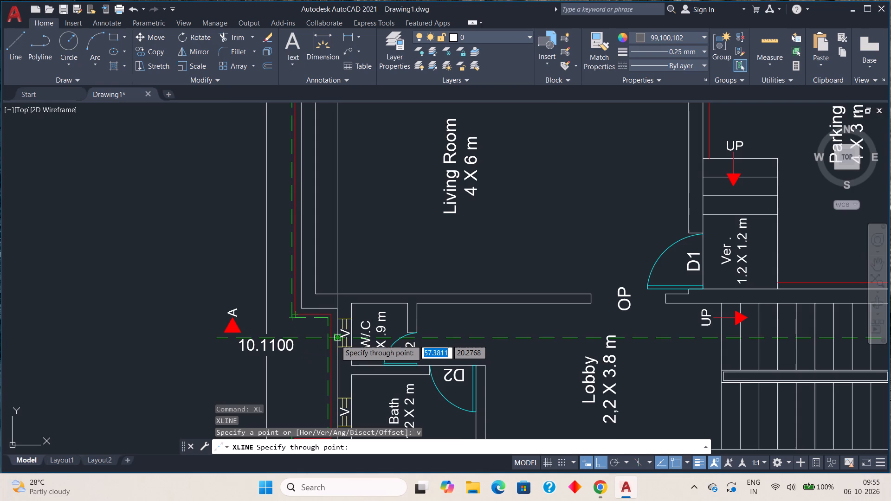
pyautogui.scroll(2, 336, 340)
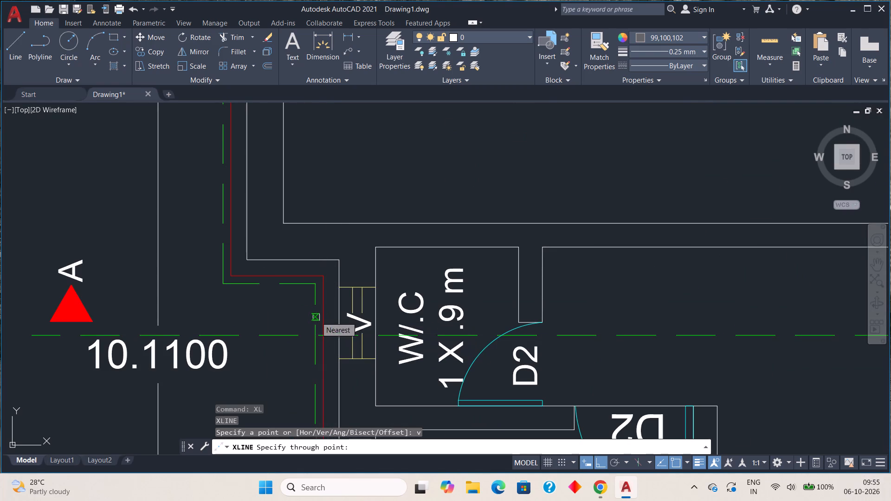
pyautogui.scroll(3, 315, 302)
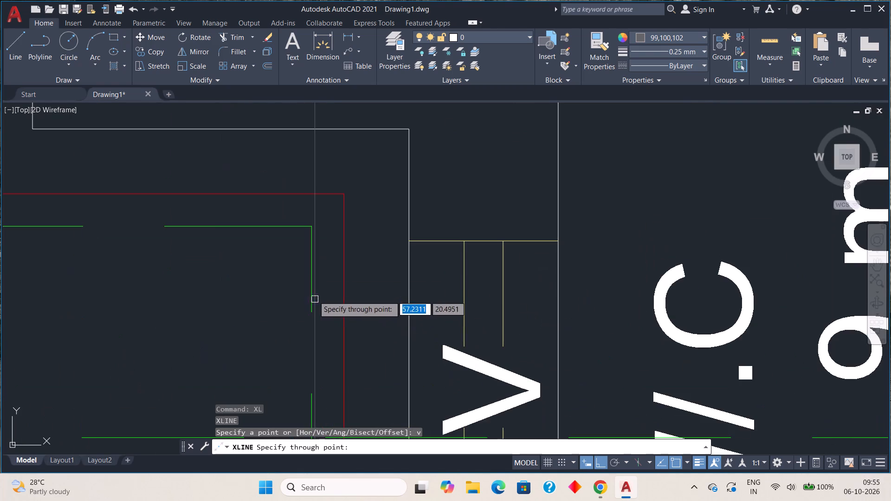
pyautogui.click(342, 193)
pyautogui.moveTo(357, 193); pyautogui.dragTo(320, 327, button='middle')
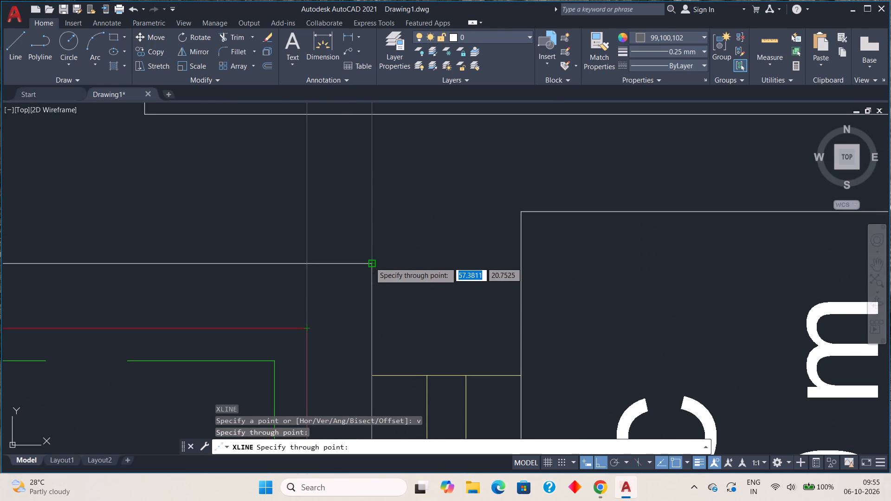
pyautogui.click(370, 262)
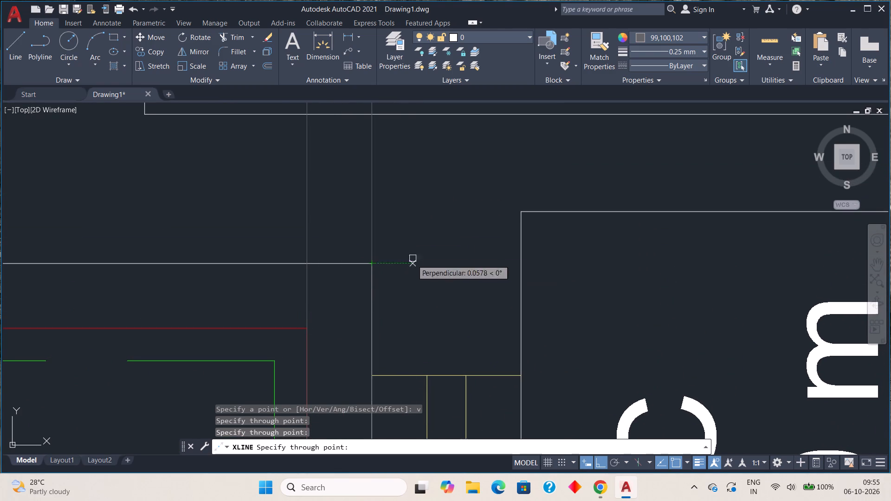
pyautogui.click(518, 215)
# Add vertical construction lines through both faces of the partition wall between the W.C. and the lobby.
pyautogui.scroll(-2, 580, 257)
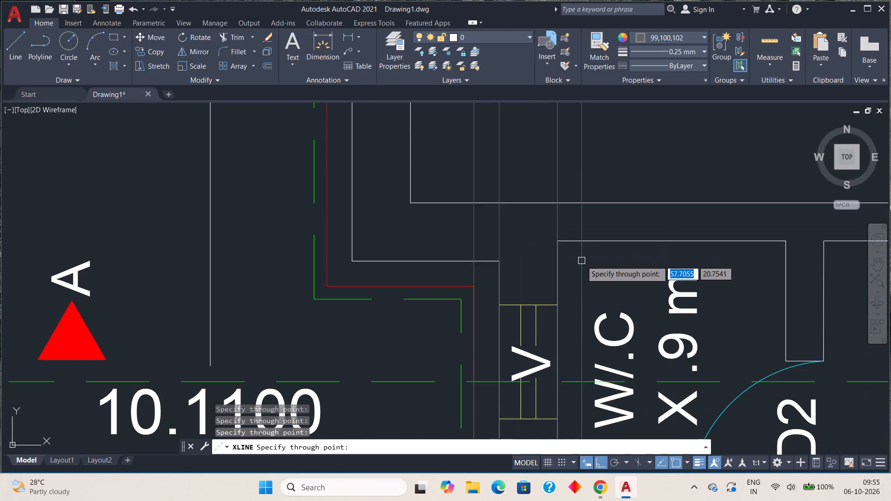
pyautogui.moveTo(584, 276); pyautogui.dragTo(308, 295, button='middle')
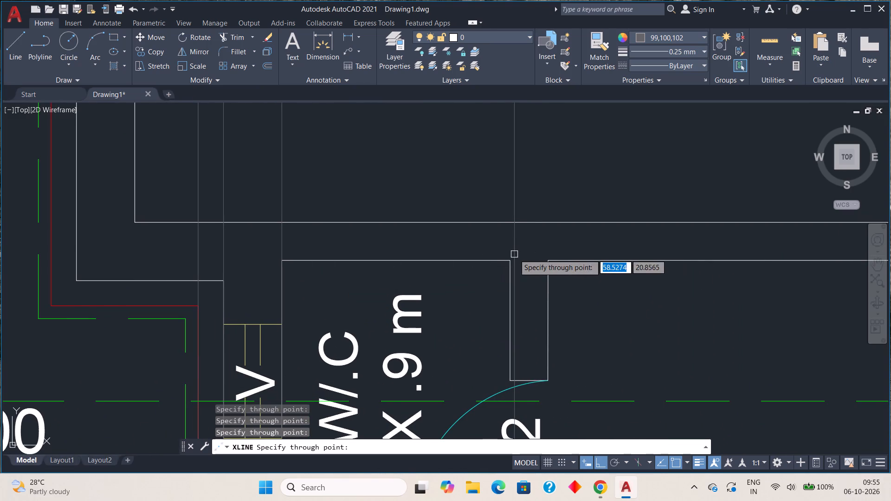
pyautogui.click(507, 261)
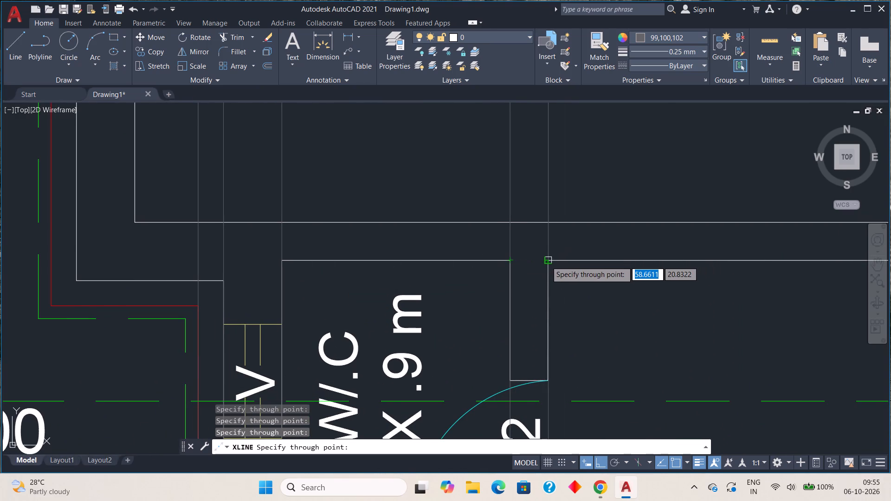
pyautogui.click(546, 261)
# Add vertical construction lines through the plinth edge and the outer and inner faces of the glazed wall beside the stair landing.
pyautogui.scroll(-1, 593, 288)
pyautogui.moveTo(604, 286); pyautogui.dragTo(547, 291, button='middle')
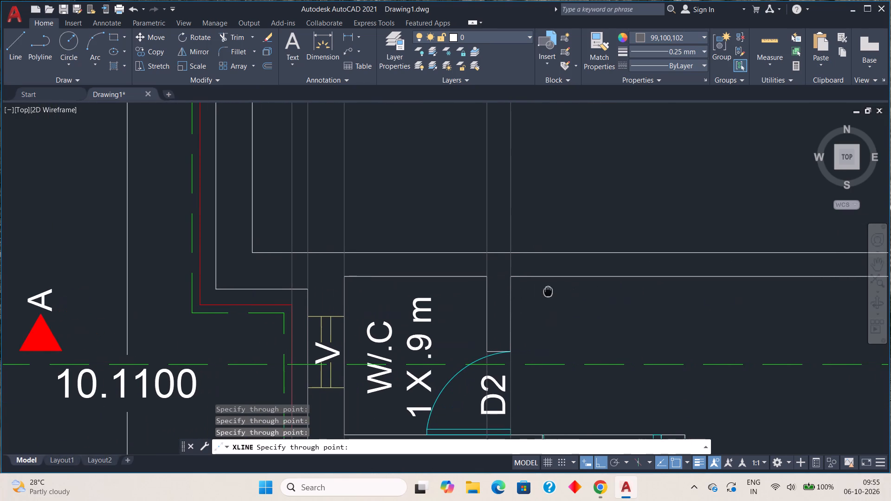
pyautogui.moveTo(547, 291); pyautogui.dragTo(542, 291, button='middle')
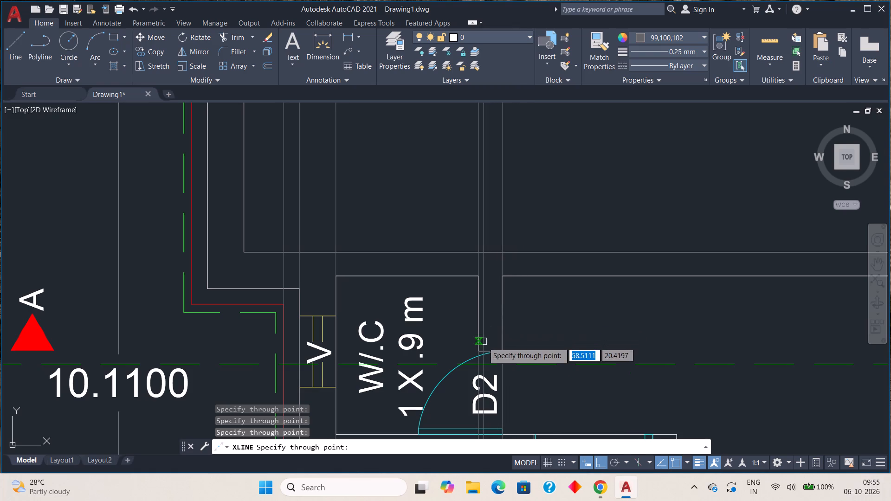
pyautogui.scroll(3, 482, 352)
pyautogui.scroll(-1, 486, 366)
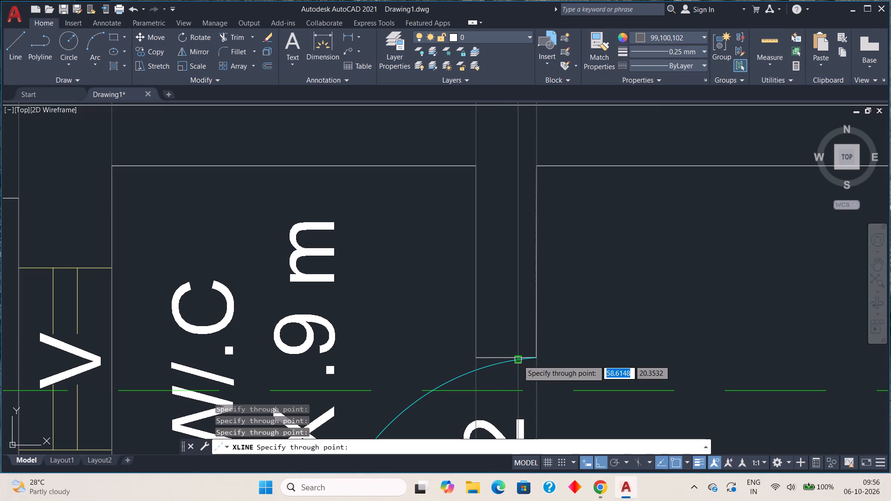
pyautogui.moveTo(501, 369); pyautogui.dragTo(284, 420, button='middle')
pyautogui.scroll(-1, 368, 366)
pyautogui.scroll(-1, 506, 289)
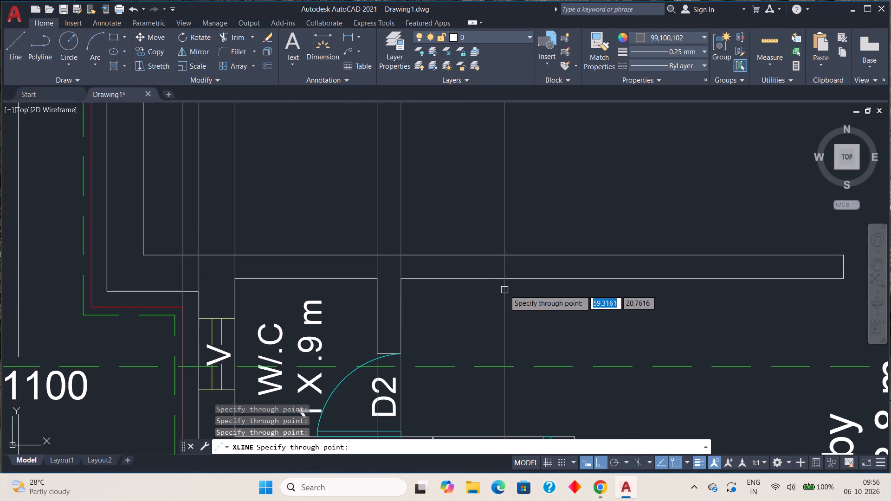
pyautogui.moveTo(428, 325); pyautogui.dragTo(222, 359, button='middle')
pyautogui.moveTo(285, 352); pyautogui.dragTo(181, 380, button='middle')
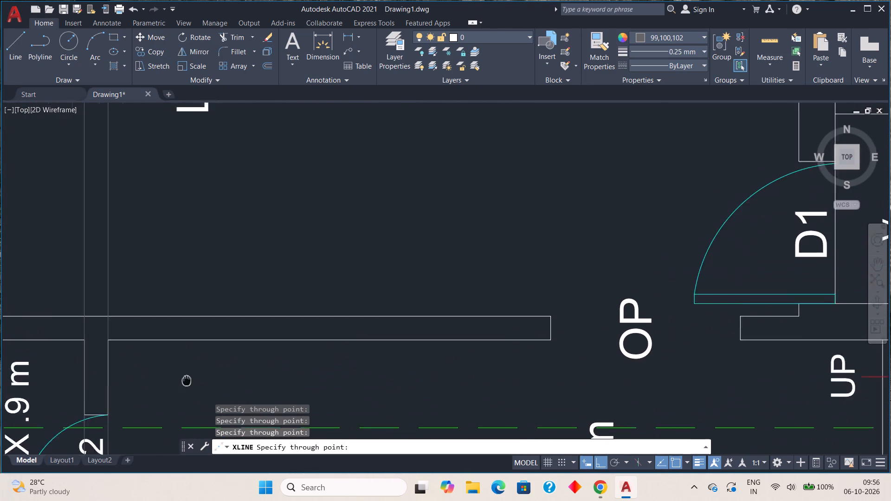
pyautogui.moveTo(181, 380); pyautogui.dragTo(119, 378, button='middle')
pyautogui.moveTo(436, 356); pyautogui.dragTo(377, 365, button='middle')
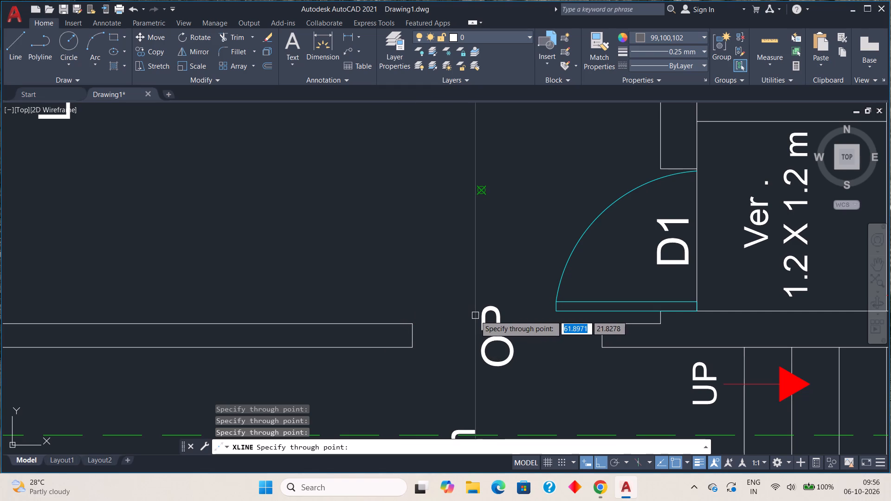
pyautogui.moveTo(475, 318); pyautogui.dragTo(301, 335, button='middle')
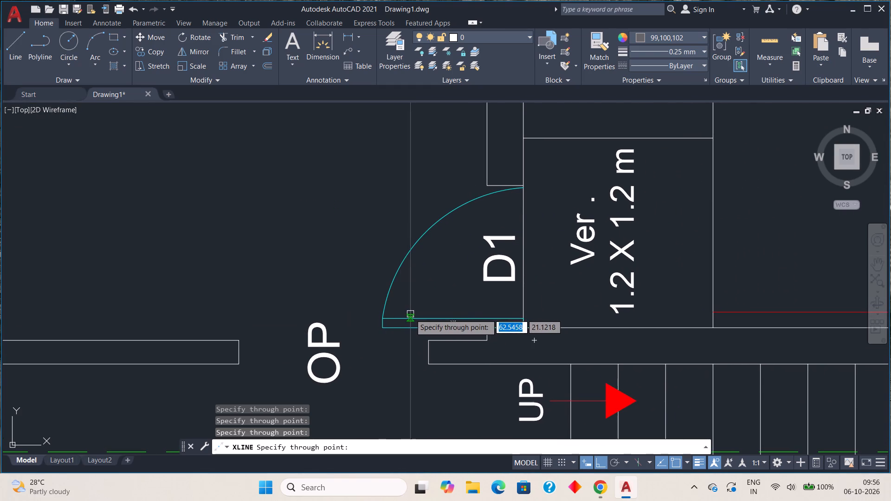
pyautogui.moveTo(409, 323); pyautogui.dragTo(199, 328, button='middle')
pyautogui.scroll(-1, 253, 311)
pyautogui.moveTo(563, 313); pyautogui.dragTo(470, 321, button='middle')
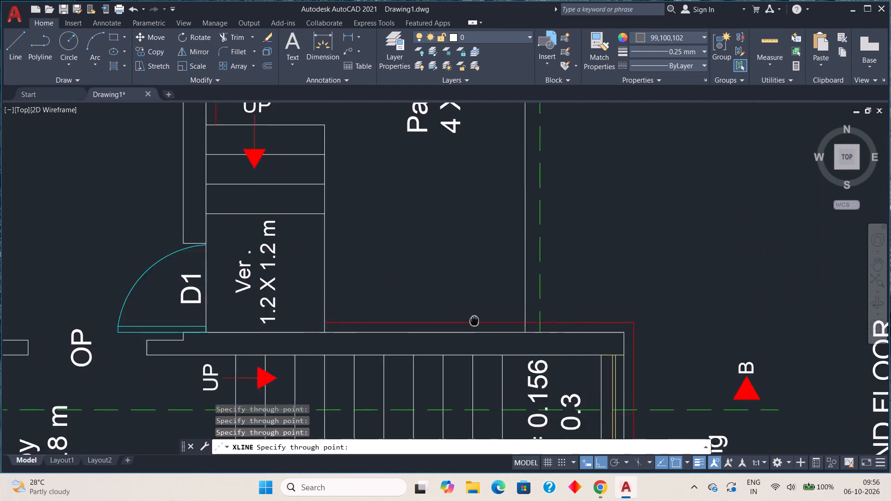
pyautogui.moveTo(470, 321); pyautogui.dragTo(360, 313, button='middle')
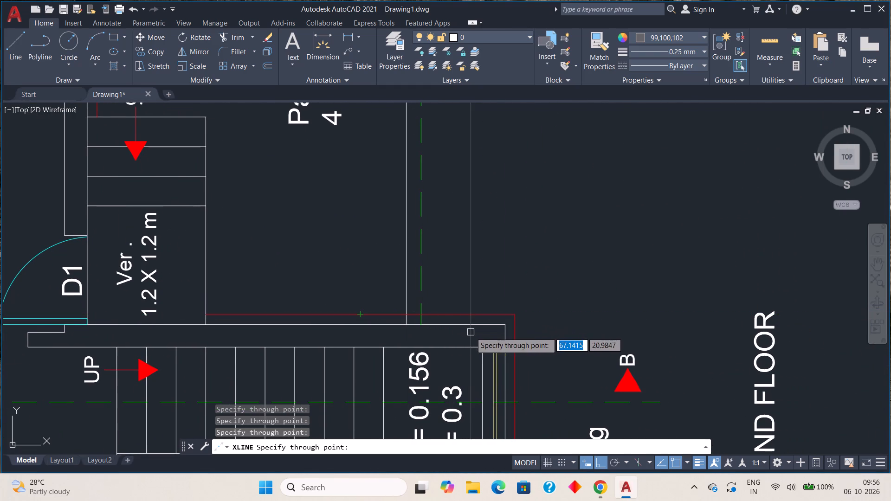
pyautogui.moveTo(470, 332); pyautogui.dragTo(412, 270, button='middle')
pyautogui.scroll(2, 432, 288)
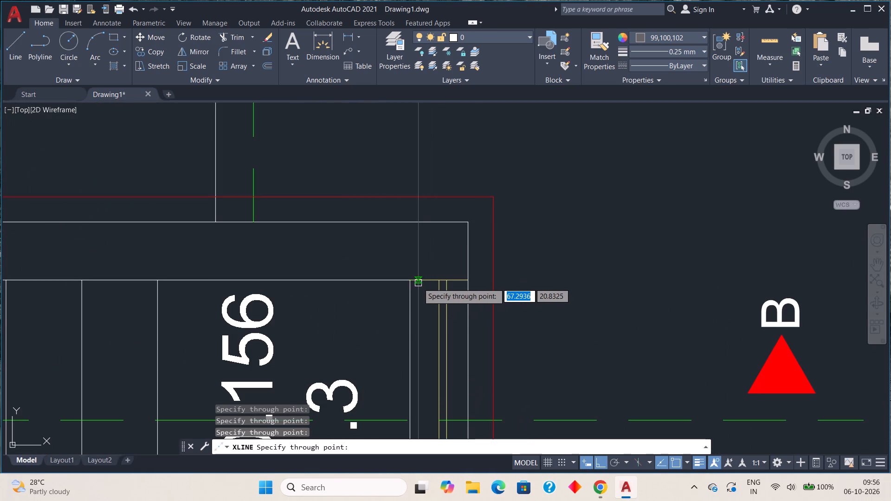
pyautogui.scroll(1, 417, 283)
pyautogui.scroll(-2, 417, 283)
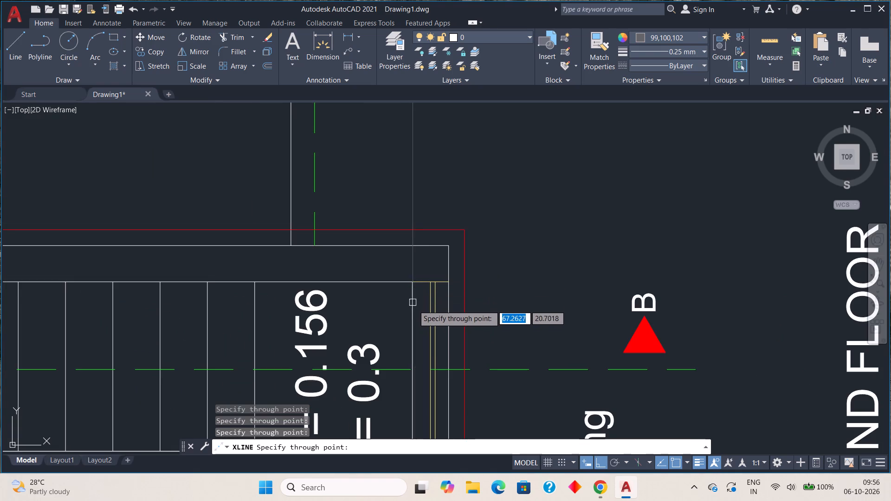
pyautogui.scroll(-1, 417, 312)
pyautogui.scroll(2, 417, 304)
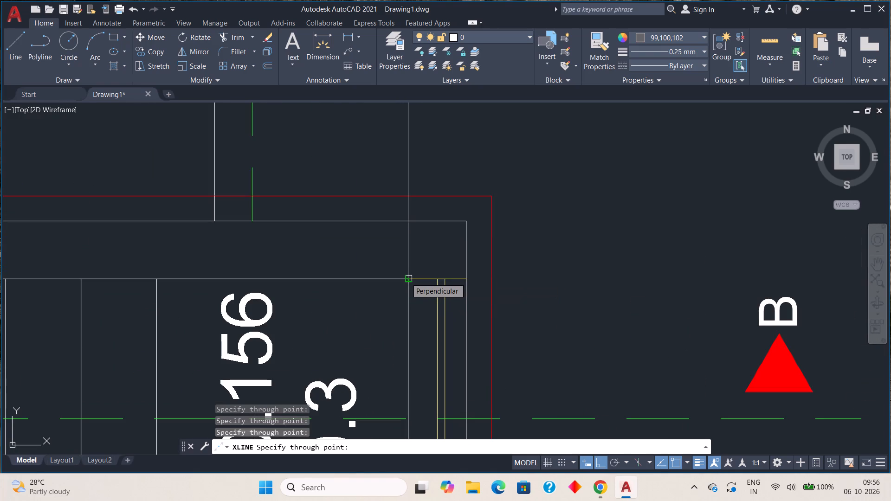
pyautogui.click(490, 195)
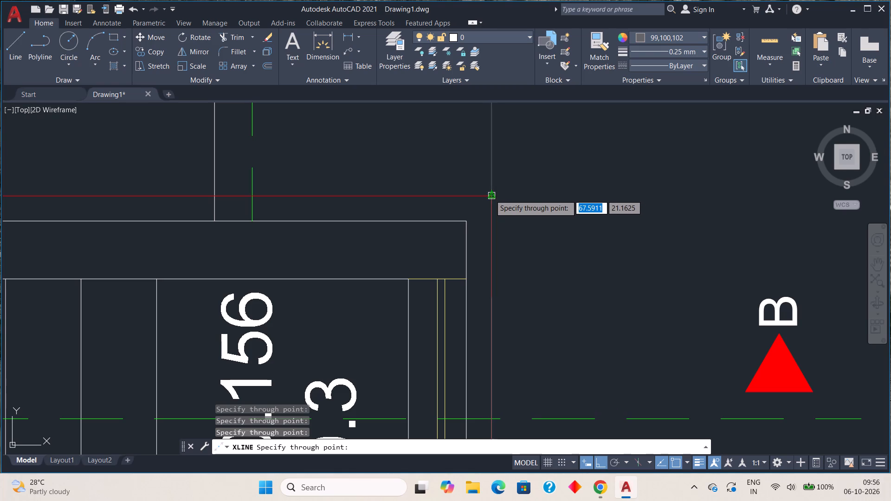
pyautogui.click(469, 219)
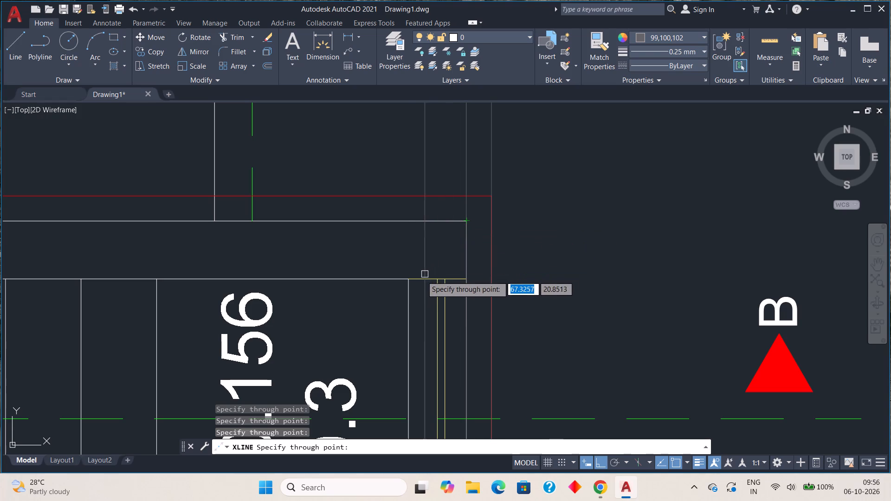
pyautogui.click(407, 278)
pyautogui.scroll(-1, 501, 276)
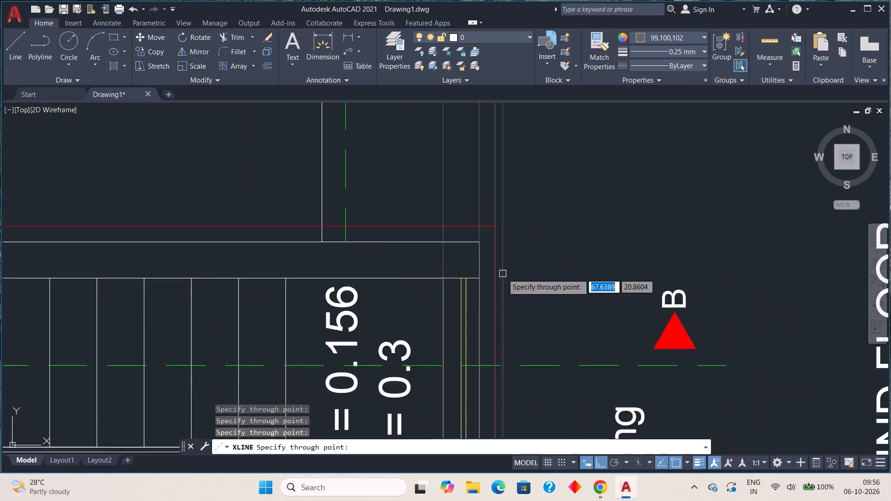
pyautogui.scroll(-1, 503, 274)
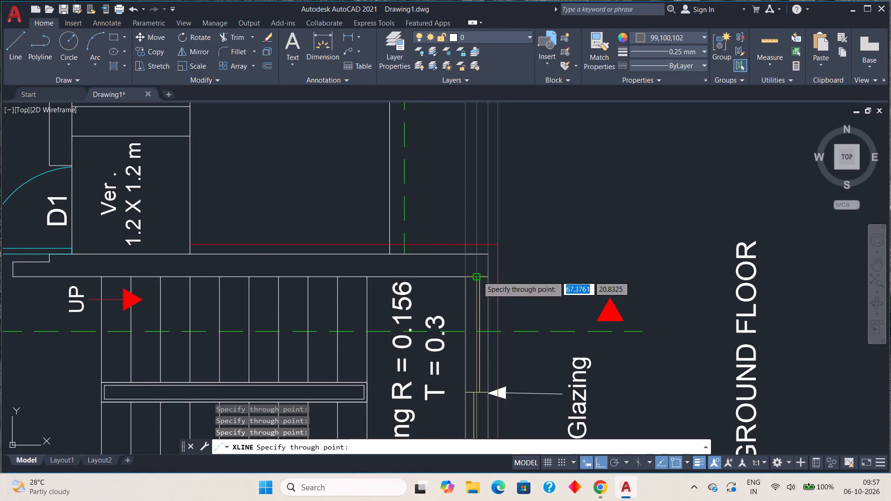
pyautogui.scroll(-1, 478, 276)
pyautogui.moveTo(474, 271); pyautogui.dragTo(479, 392, button='middle')
pyautogui.moveTo(483, 266); pyautogui.dragTo(491, 340, button='middle')
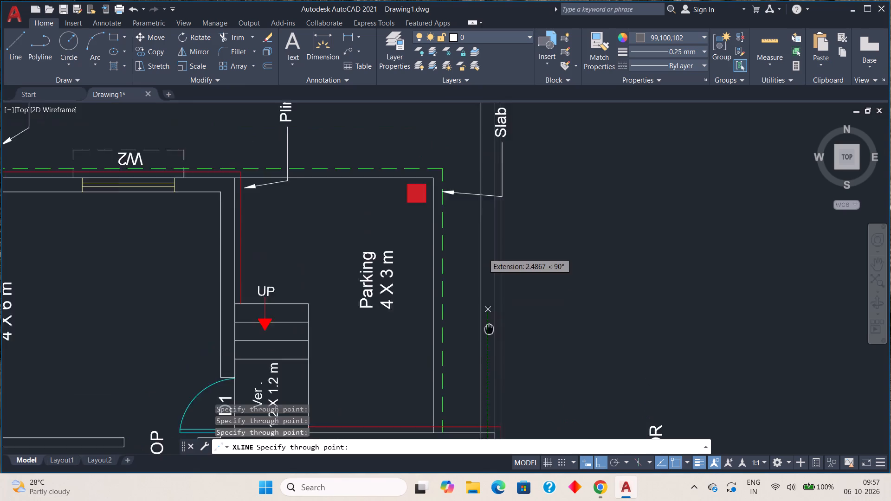
pyautogui.moveTo(491, 340); pyautogui.dragTo(496, 460, button='middle')
pyautogui.press('Escape')
pyautogui.scroll(-1, 450, 233)
pyautogui.moveTo(434, 226); pyautogui.dragTo(434, 238, button='middle')
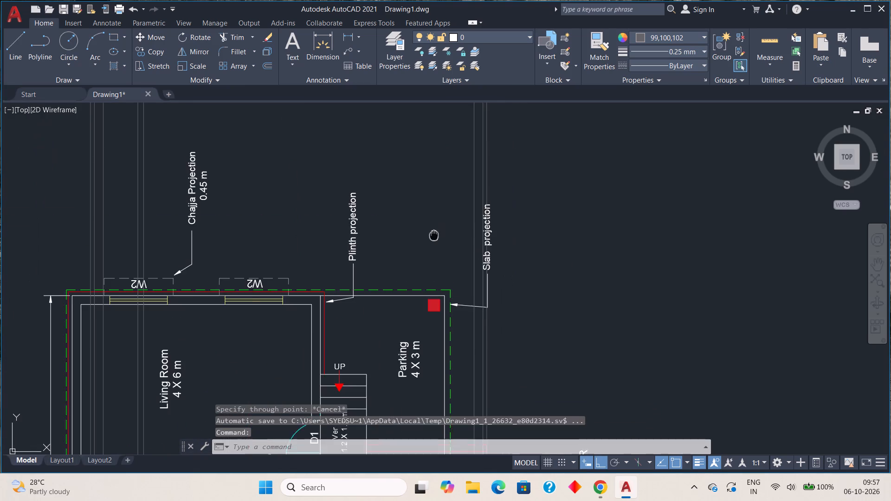
pyautogui.moveTo(434, 238); pyautogui.dragTo(459, 453, button='middle')
pyautogui.moveTo(386, 256); pyautogui.dragTo(450, 393, button='middle')
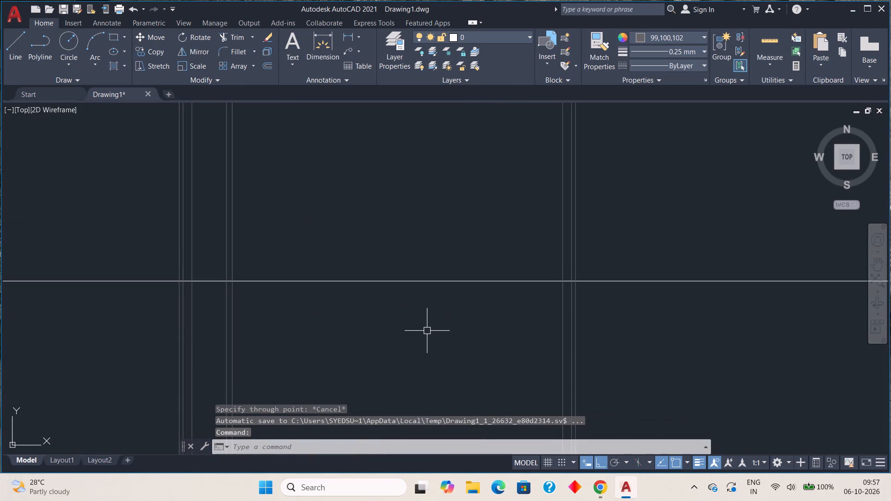
# Change the colour of the horizontal ground-level line to grey 99,100,102.
pyautogui.scroll(-1, 425, 321)
pyautogui.moveTo(421, 328); pyautogui.dragTo(420, 366, button='middle')
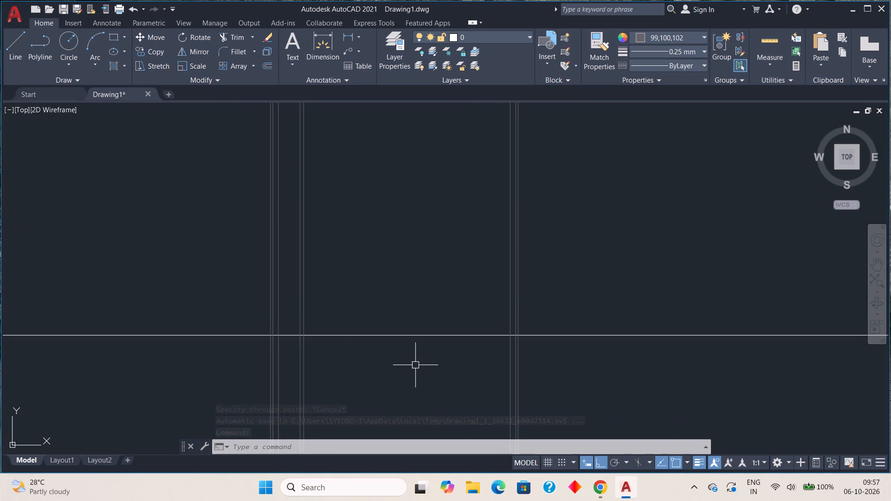
pyautogui.click(411, 336)
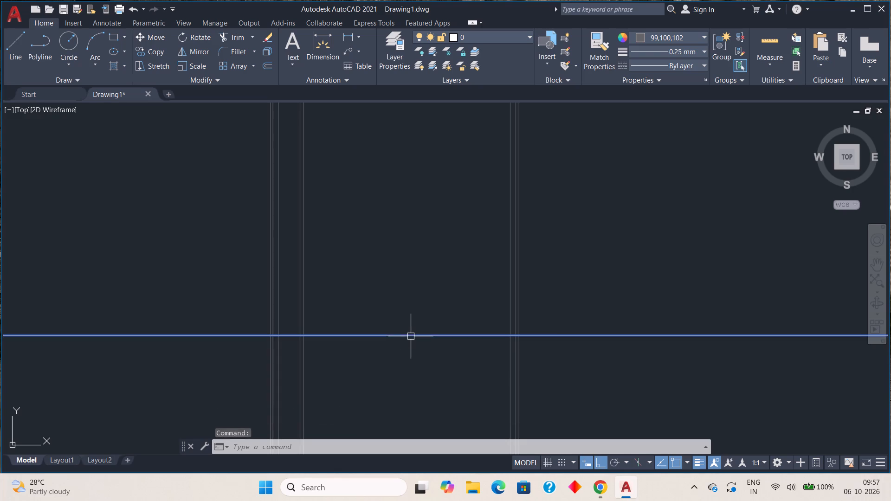
pyautogui.click(705, 35)
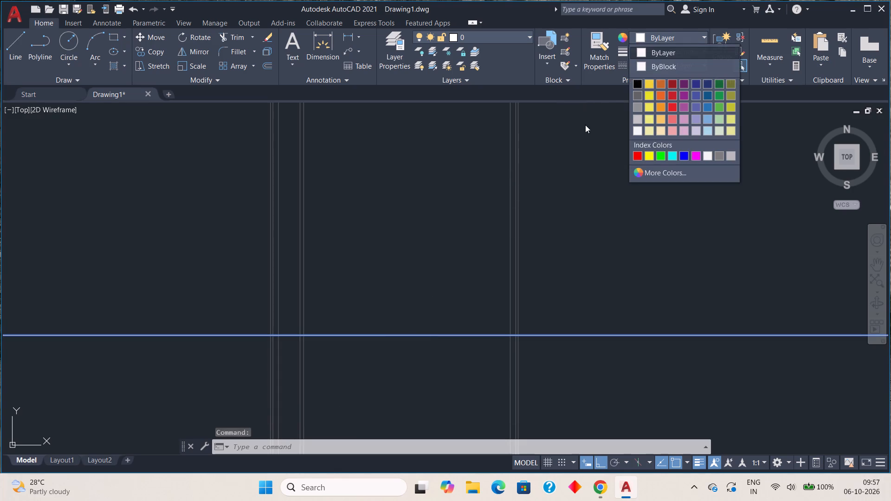
pyautogui.click(639, 96)
pyautogui.press('Escape')
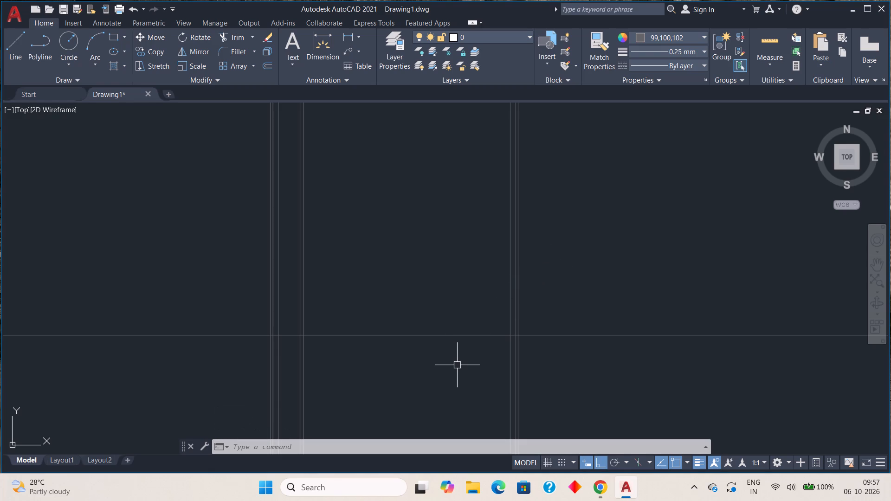
# Offset the ground-level line 0.6 upward to mark the plinth level.
pyautogui.press('o')
pyautogui.press('Return')
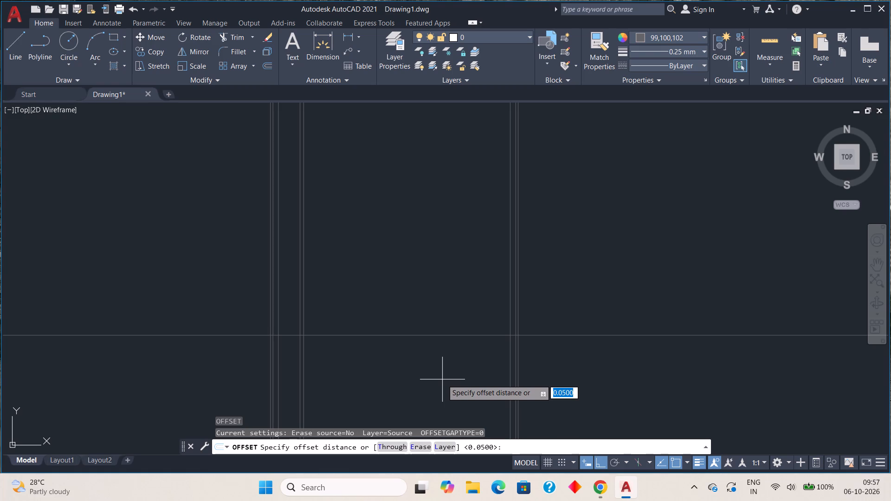
pyautogui.press('.')
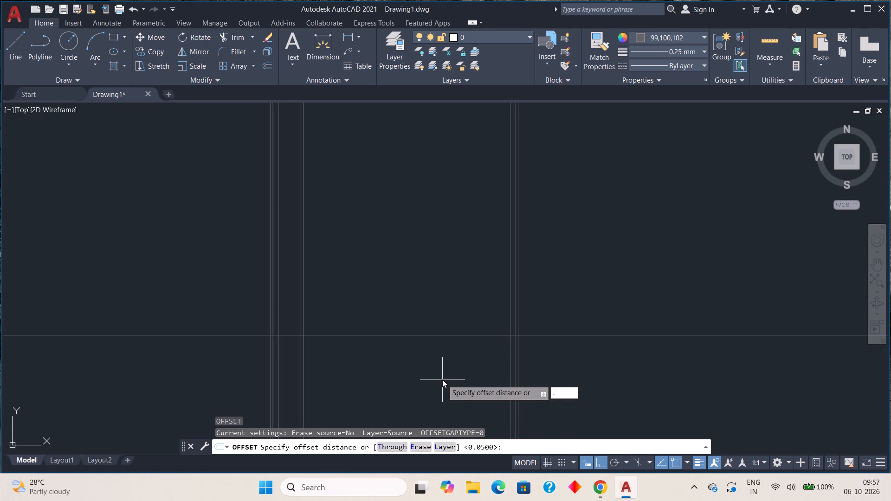
pyautogui.press('6')
pyautogui.press('Return')
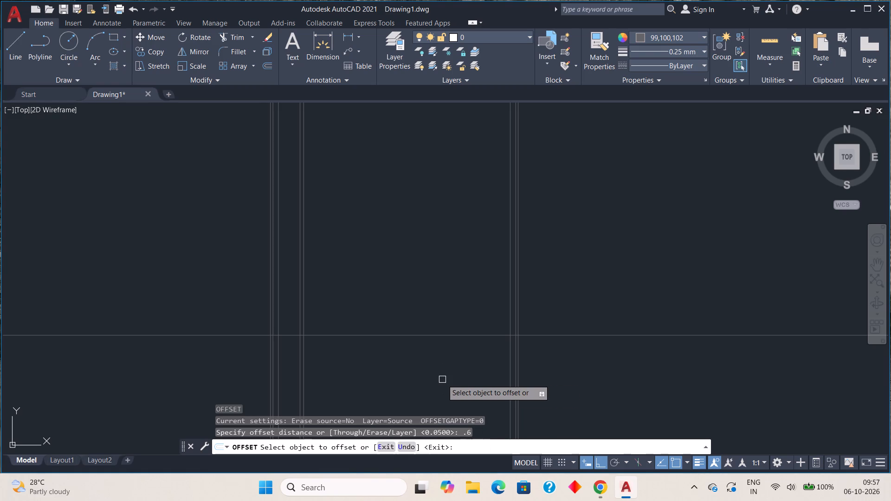
pyautogui.click(402, 334)
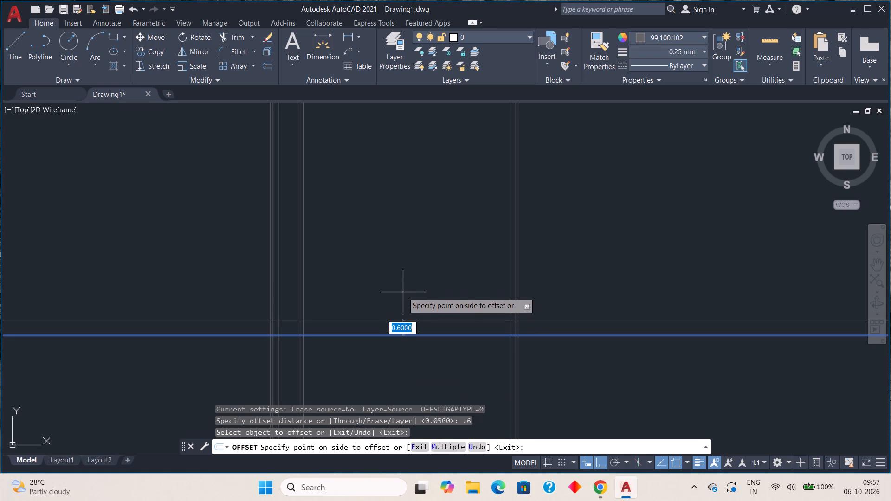
pyautogui.click(403, 291)
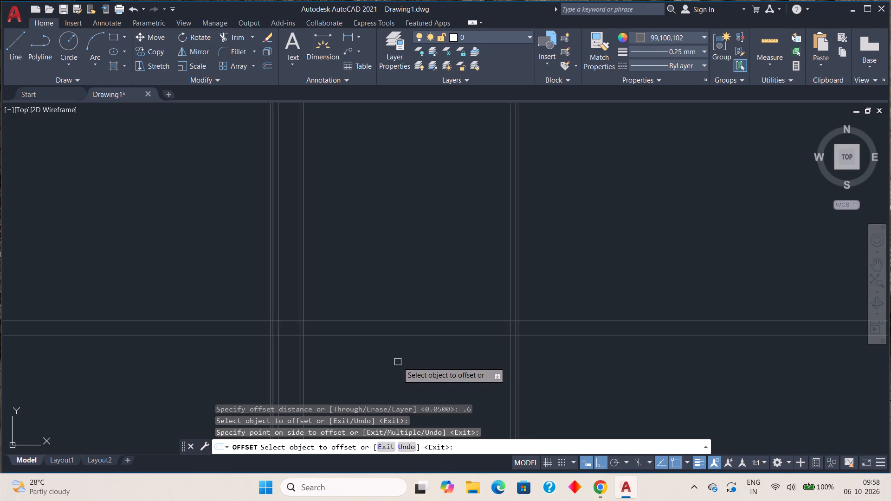
# Offset the plinth-level line 3 upward for the slab underside, and offset that new line a further 0.12 upward for the slab top.
pyautogui.click(410, 320)
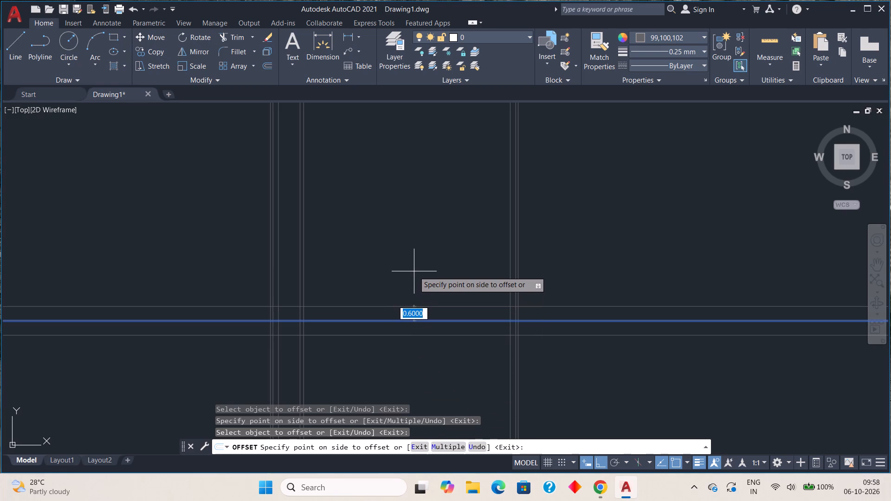
pyautogui.press('3')
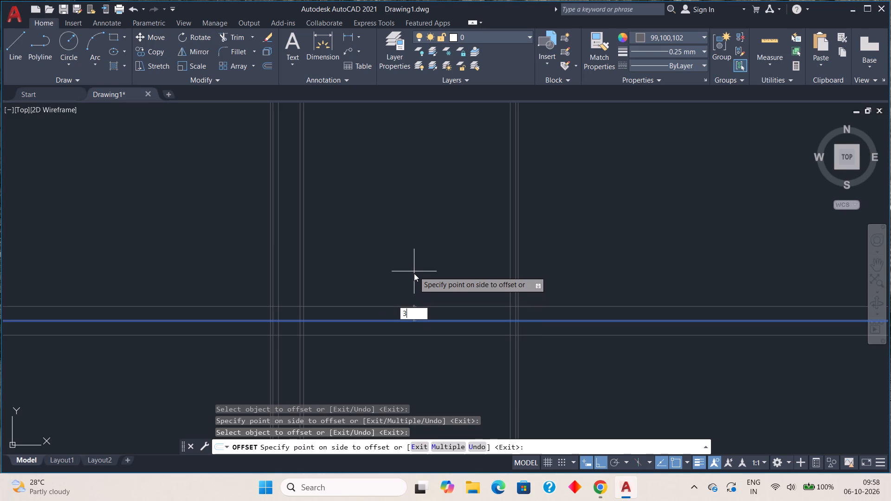
pyautogui.press('Return')
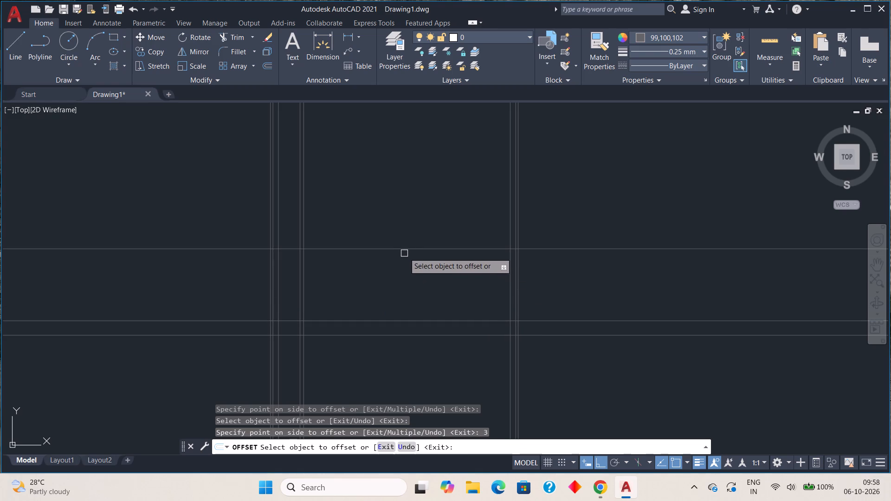
pyautogui.click(401, 246)
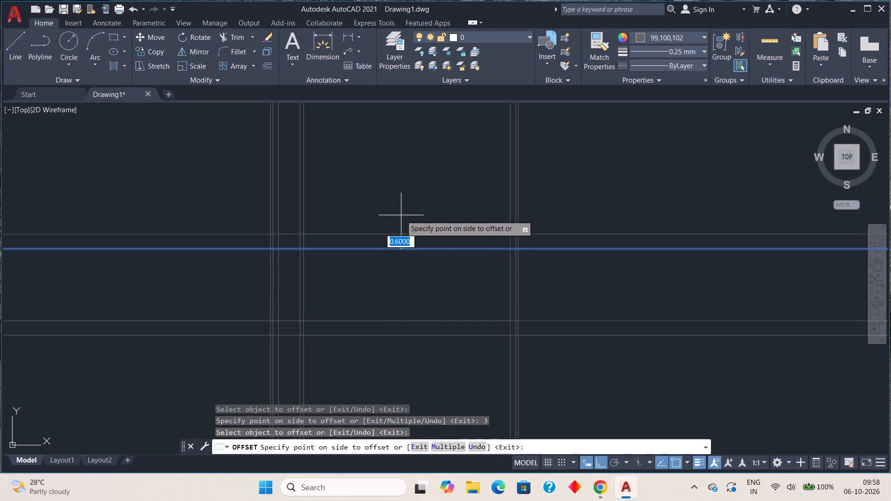
pyautogui.press('.')
pyautogui.write('12')
pyautogui.press('space')
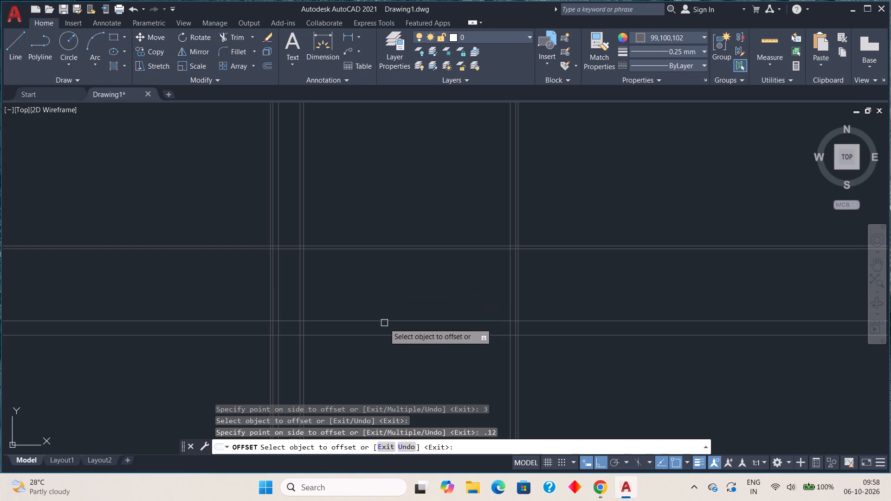
# Offset the plinth-level line 0.12 downward to mark the underside of the floor layer.
pyautogui.moveTo(383, 343); pyautogui.dragTo(383, 252, button='middle')
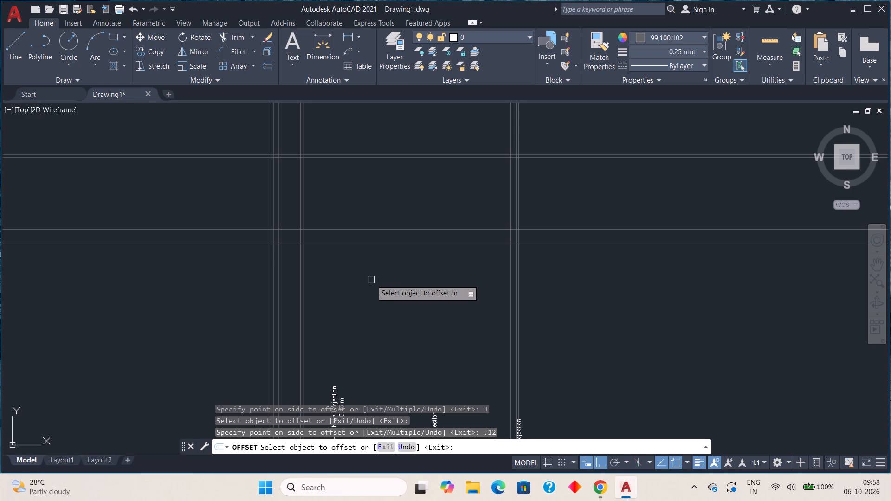
pyautogui.click(373, 231)
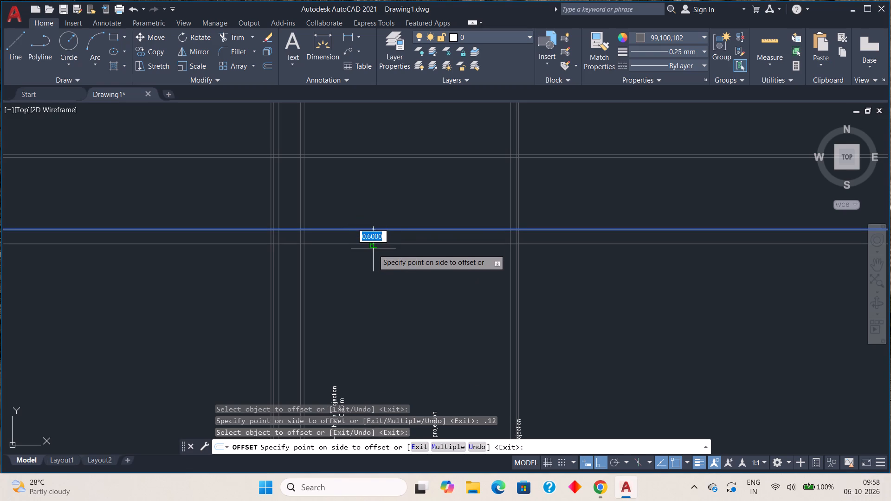
pyautogui.press('.')
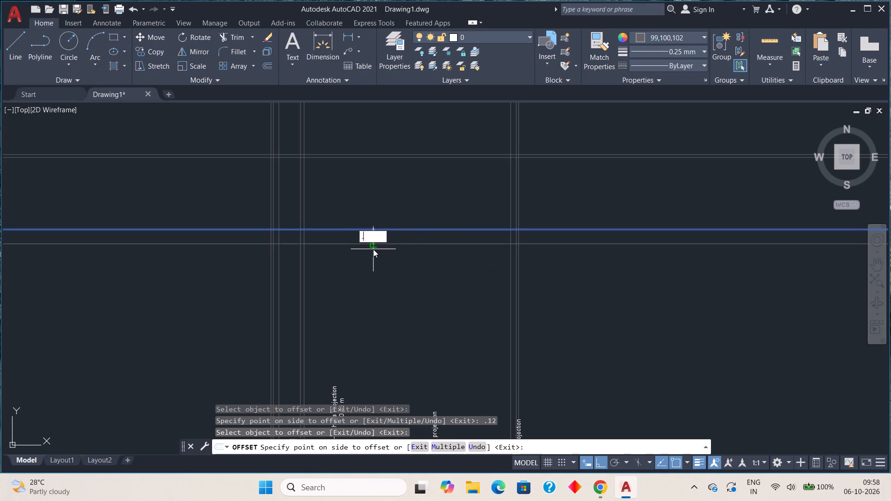
pyautogui.write('12')
pyautogui.press('space')
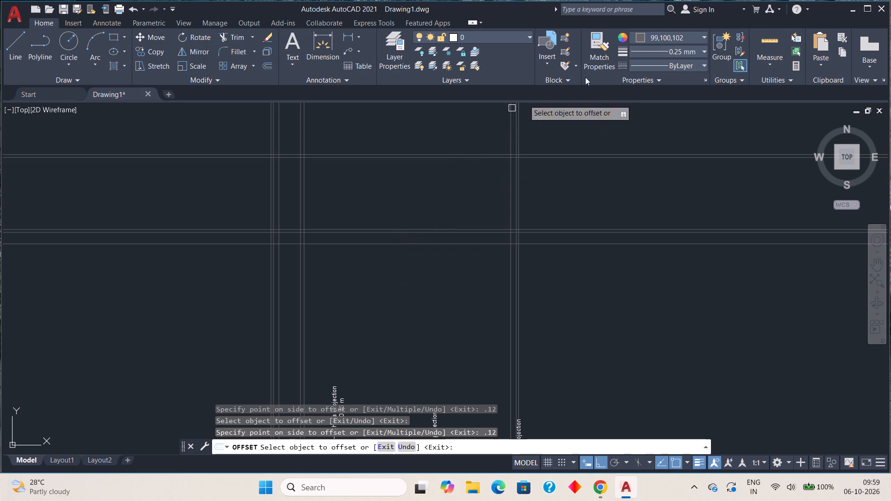
pyautogui.press('Escape')
pyautogui.press('Escape')
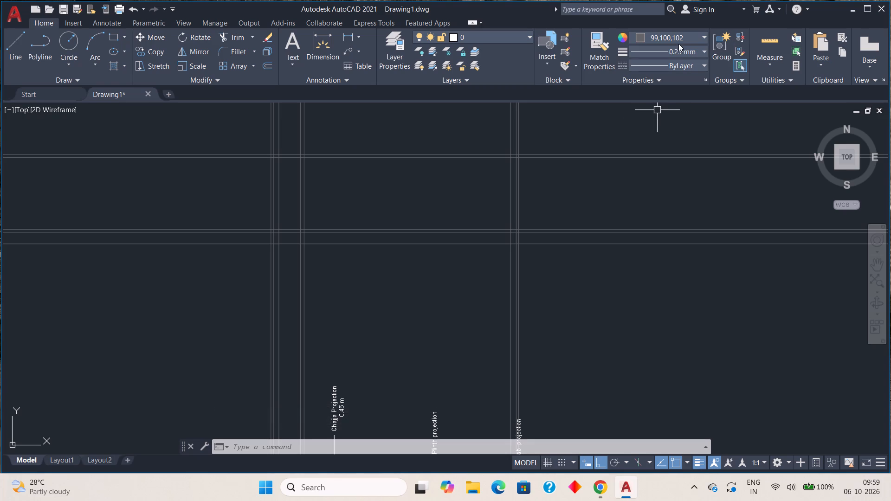
# Set the current colour to ByLayer and draw the plinth rectangle between the outermost vertical lines, from plinth level down to ground level.
pyautogui.click(706, 37)
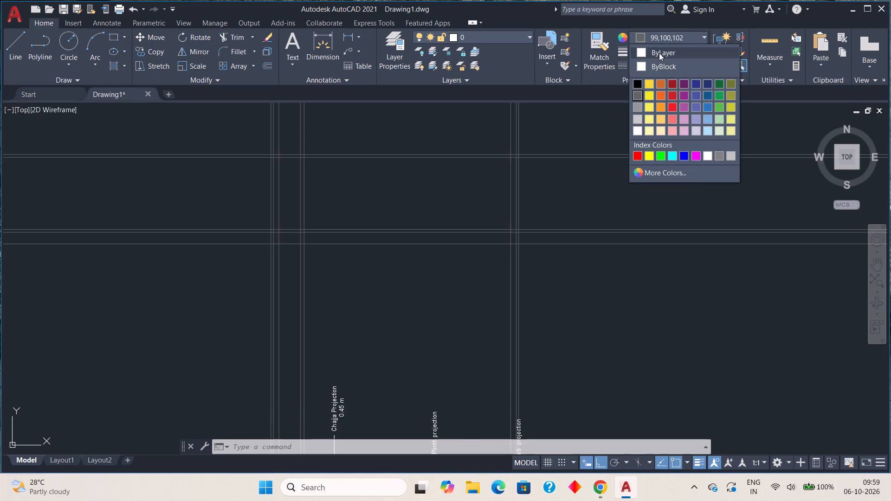
pyautogui.click(659, 52)
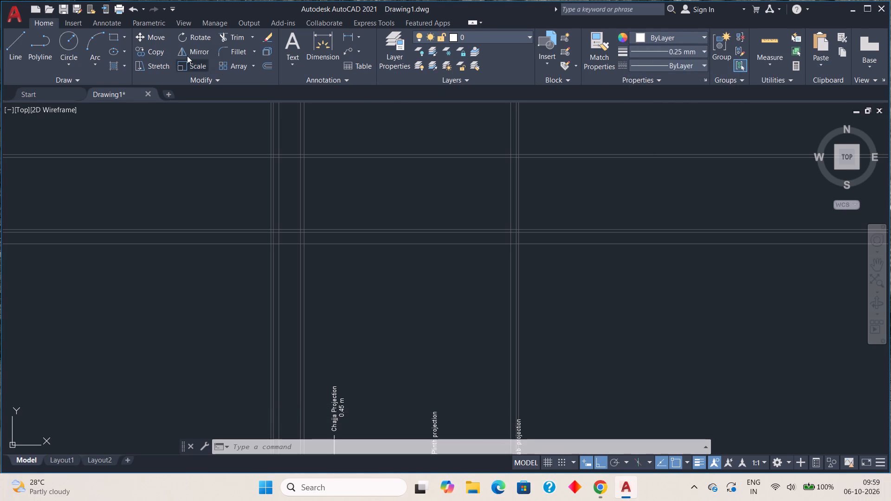
pyautogui.click(110, 38)
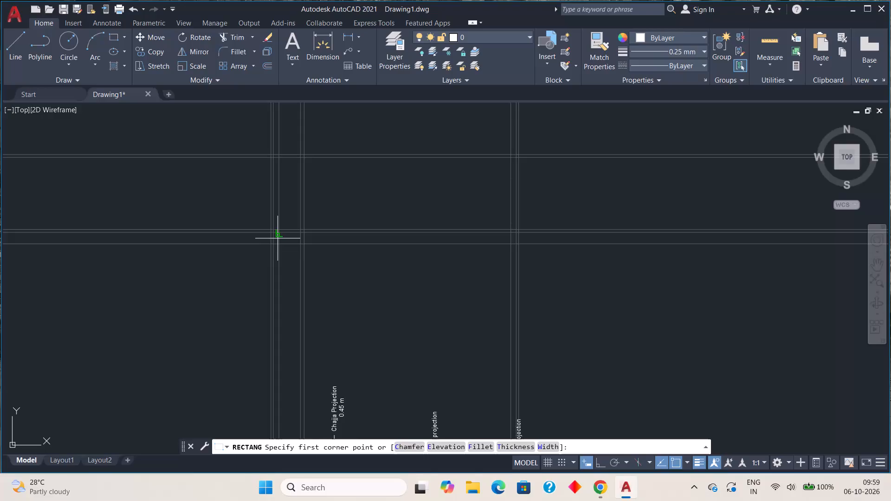
pyautogui.scroll(2, 255, 231)
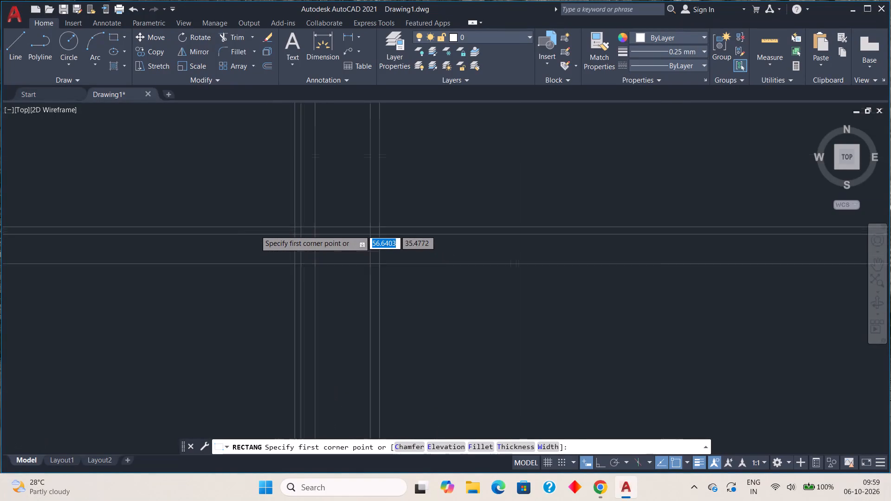
pyautogui.scroll(2, 255, 230)
pyautogui.scroll(-2, 259, 233)
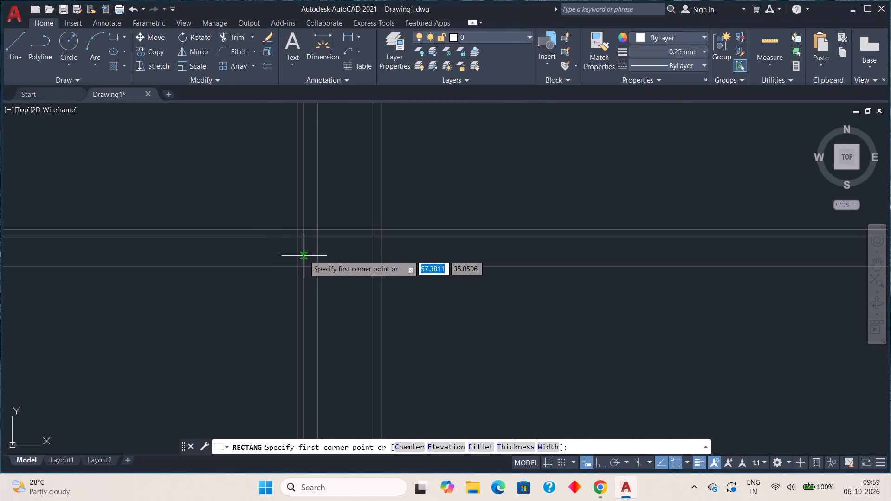
pyautogui.scroll(2, 286, 232)
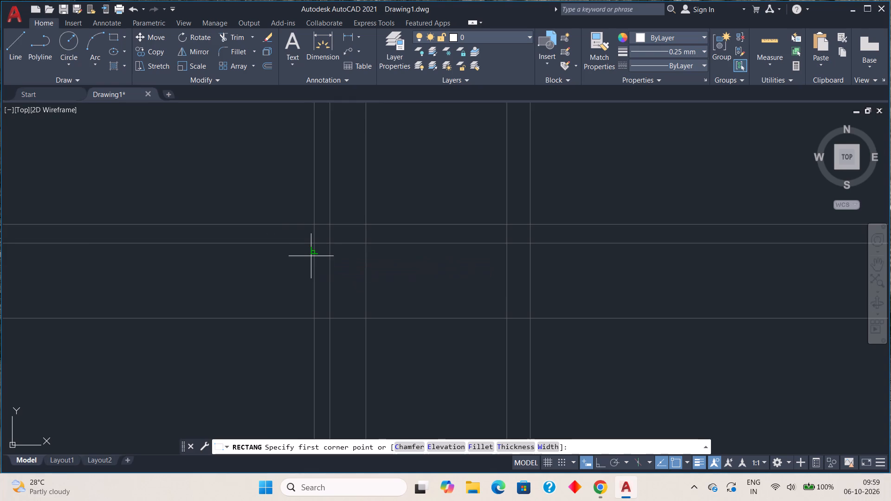
pyautogui.click(314, 225)
pyautogui.scroll(-1, 548, 302)
pyautogui.scroll(-1, 595, 309)
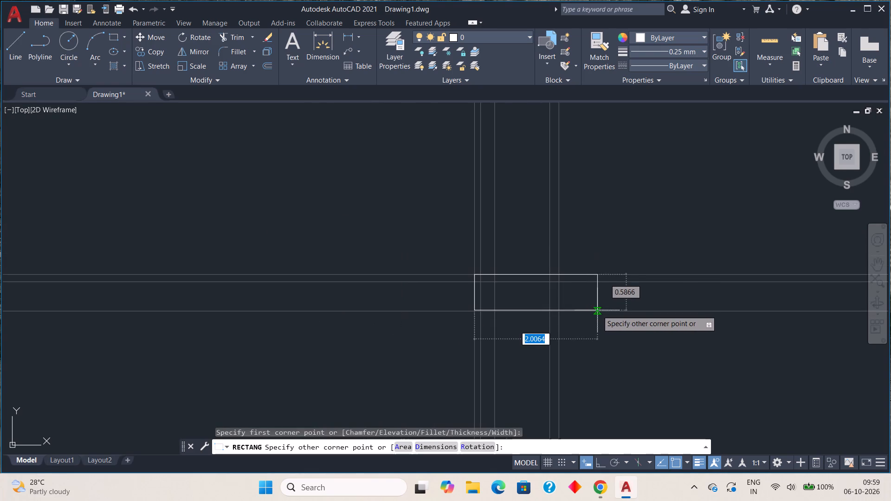
pyautogui.moveTo(648, 304); pyautogui.dragTo(66, 269, button='middle')
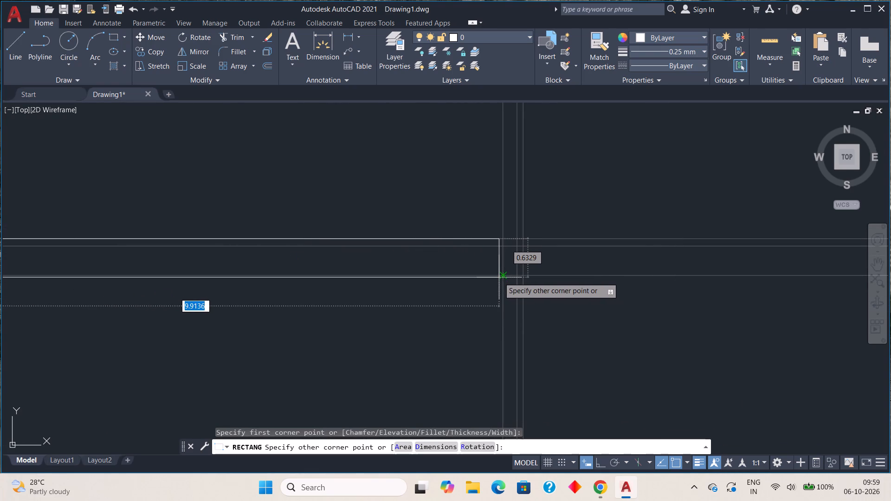
pyautogui.scroll(3, 528, 277)
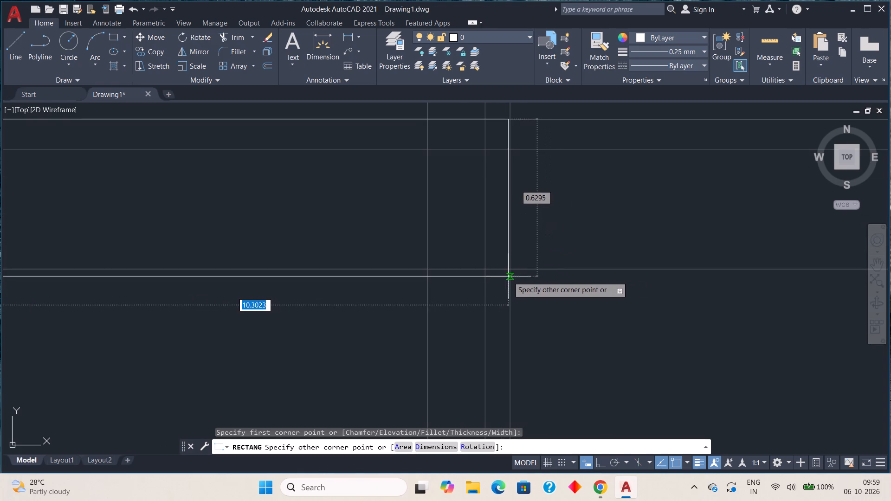
pyautogui.click(508, 267)
pyautogui.scroll(-2, 412, 334)
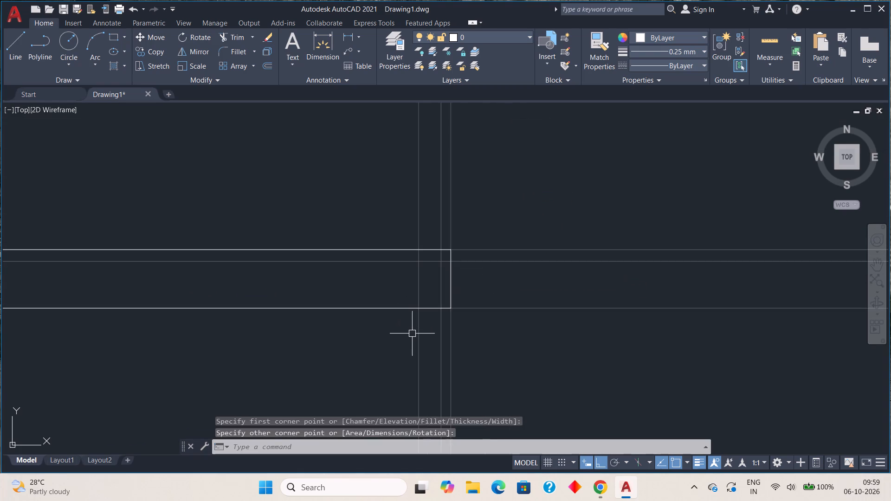
pyautogui.scroll(-3, 412, 334)
pyautogui.moveTo(445, 343); pyautogui.dragTo(549, 317, button='middle')
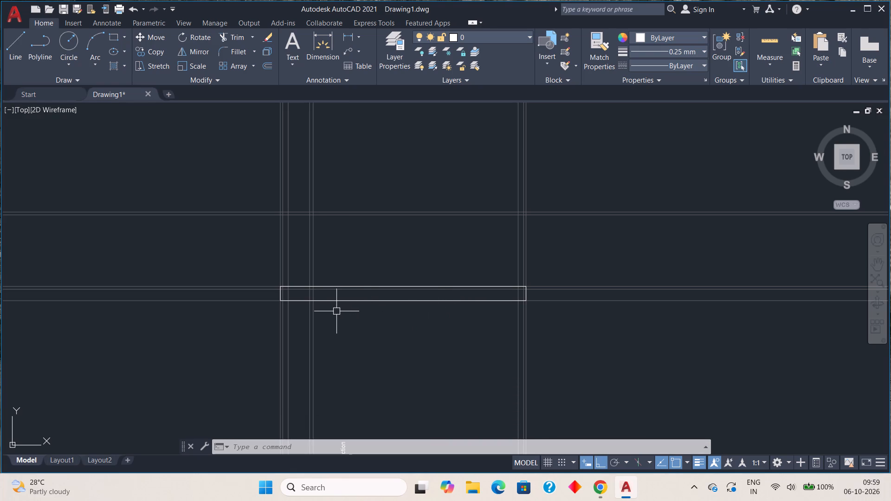
# Draw the slab rectangle, 10.31 by 0.12, between the outermost vertical lines and the two upper horizontal lines.
pyautogui.click(111, 39)
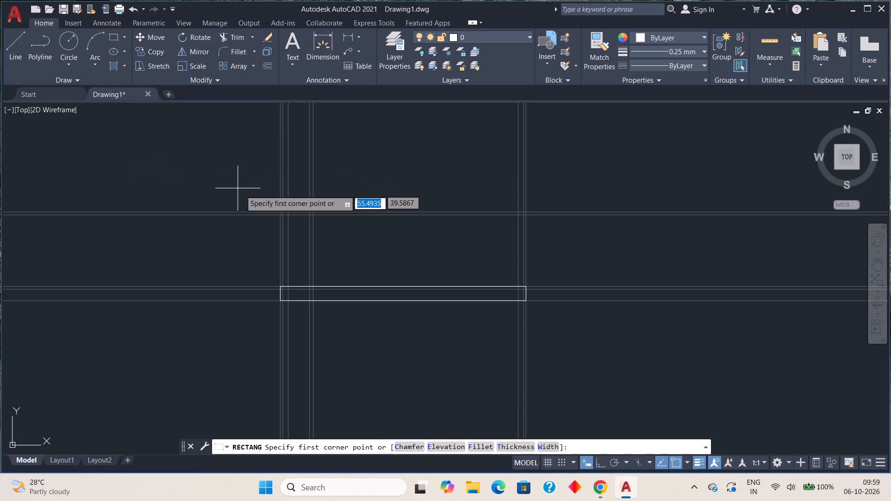
pyautogui.scroll(4, 282, 217)
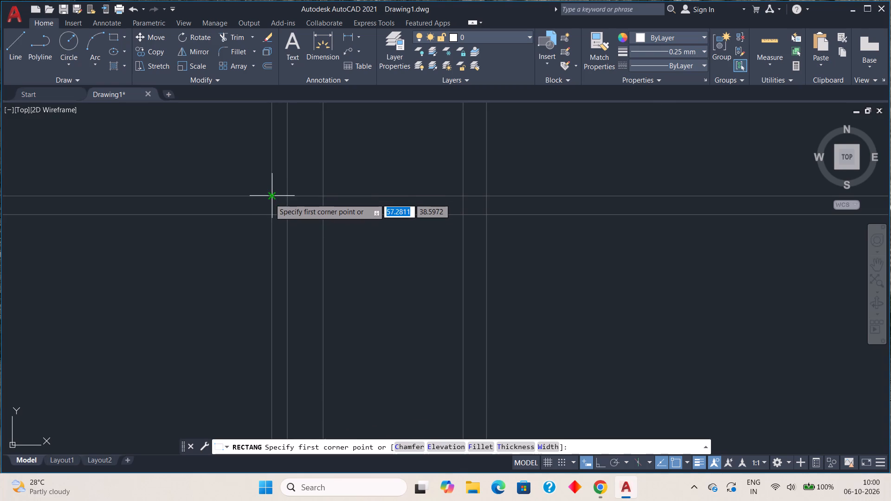
pyautogui.click(270, 199)
pyautogui.moveTo(616, 230); pyautogui.dragTo(0, 261, button='middle')
pyautogui.scroll(-3, 321, 257)
pyautogui.scroll(3, 561, 257)
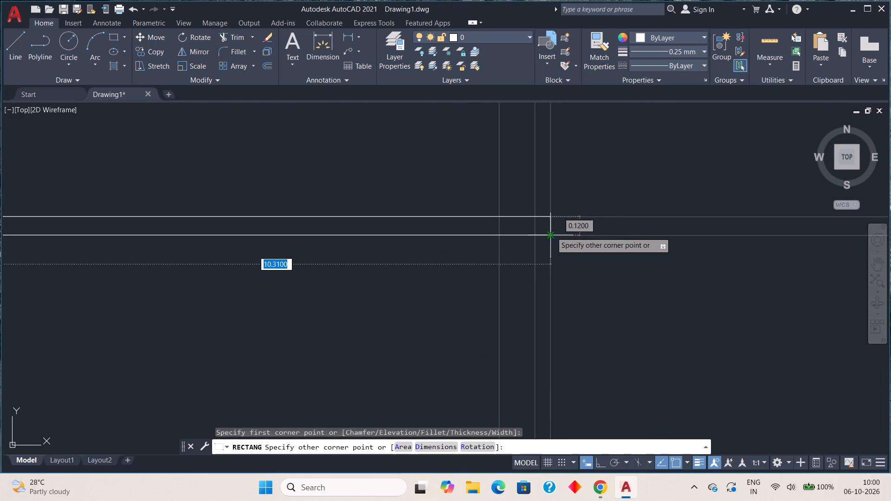
pyautogui.click(551, 232)
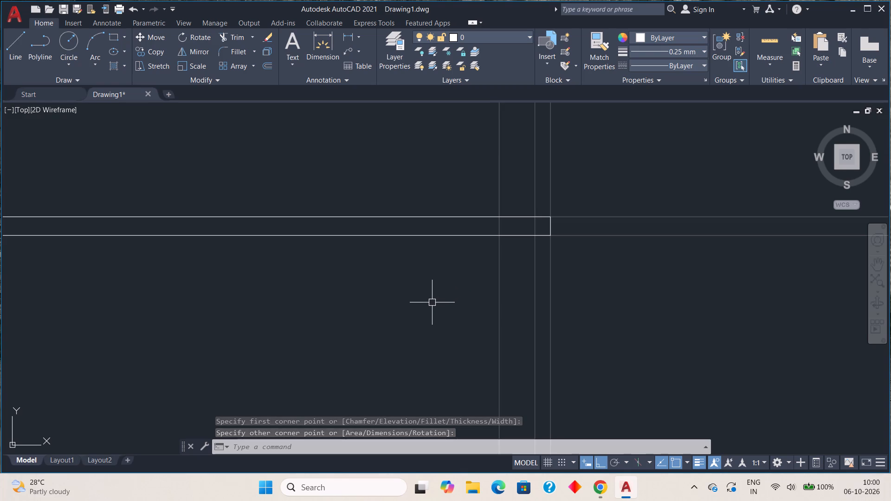
pyautogui.scroll(-2, 409, 311)
pyautogui.moveTo(330, 332); pyautogui.dragTo(463, 263, button='middle')
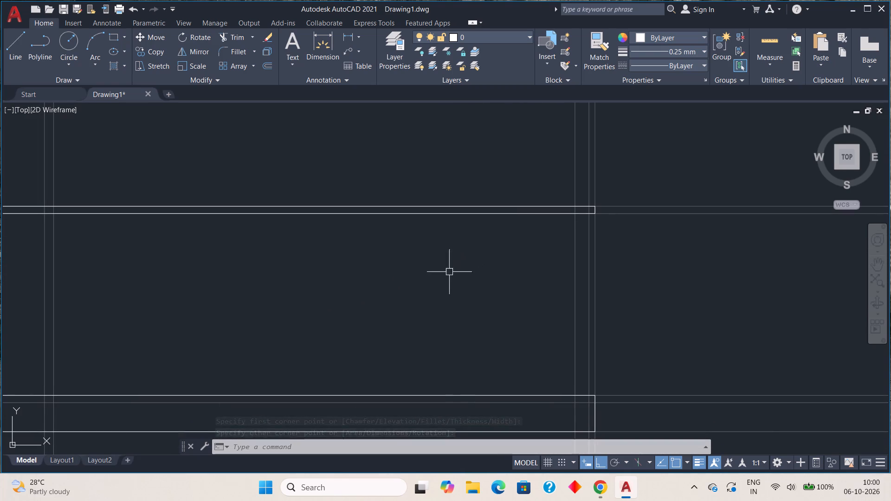
# Draw the left wall's outer face as a vertical line, 3 long, from plinth level up to the slab underside.
pyautogui.moveTo(388, 294); pyautogui.dragTo(426, 224, button='middle')
pyautogui.scroll(-1, 426, 224)
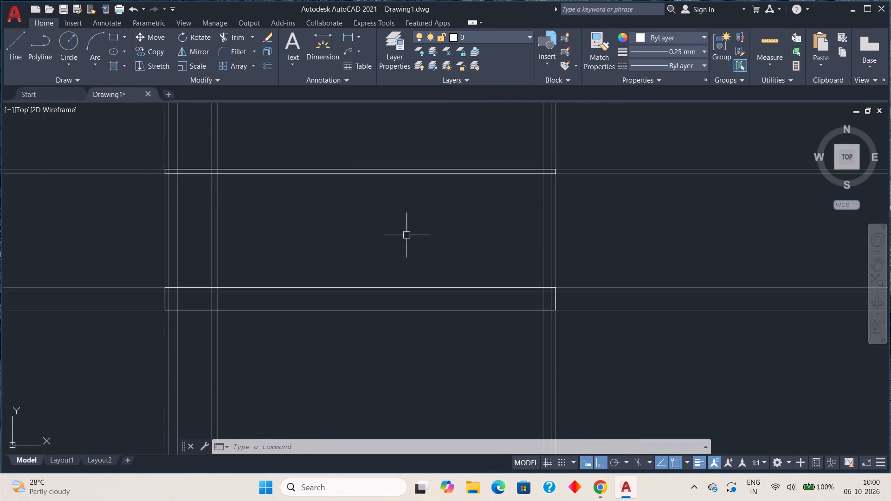
pyautogui.moveTo(255, 261); pyautogui.dragTo(372, 276, button='middle')
pyautogui.scroll(1, 291, 269)
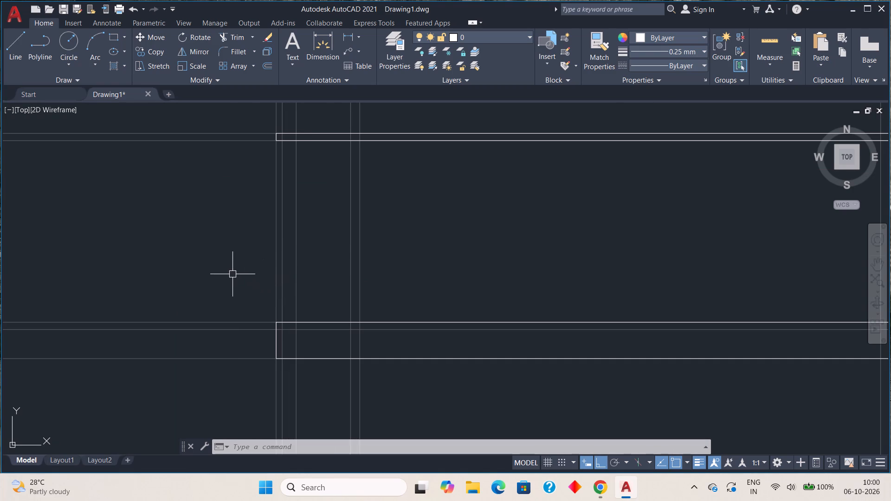
pyautogui.click(19, 55)
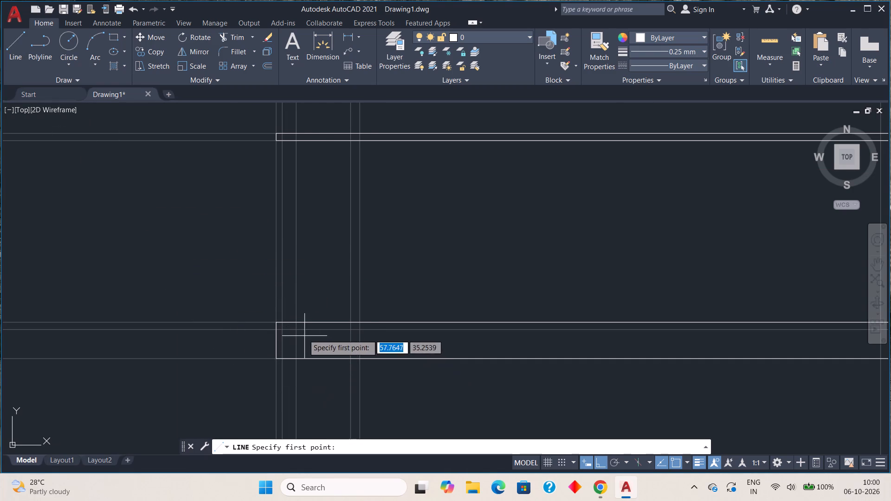
pyautogui.scroll(2, 285, 320)
pyautogui.click(275, 327)
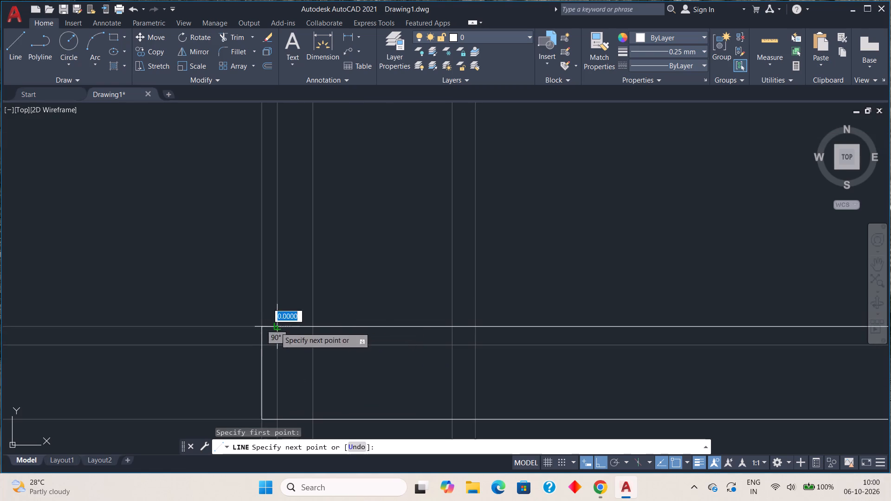
pyautogui.scroll(-2, 271, 266)
pyautogui.moveTo(278, 160); pyautogui.dragTo(280, 357, button='middle')
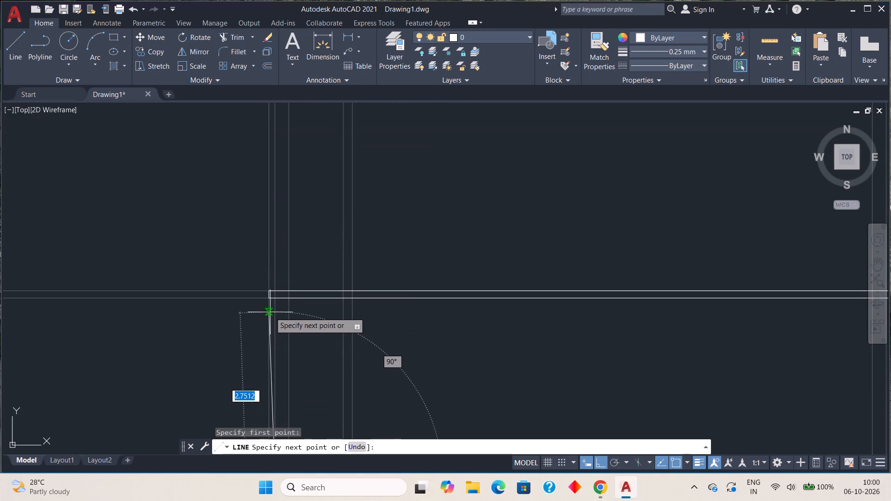
pyautogui.scroll(2, 271, 312)
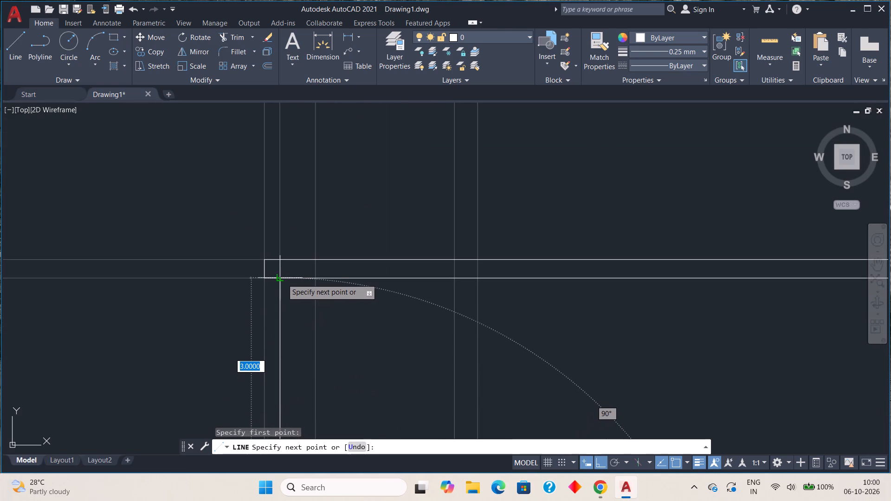
pyautogui.click(282, 278)
pyautogui.press('Escape')
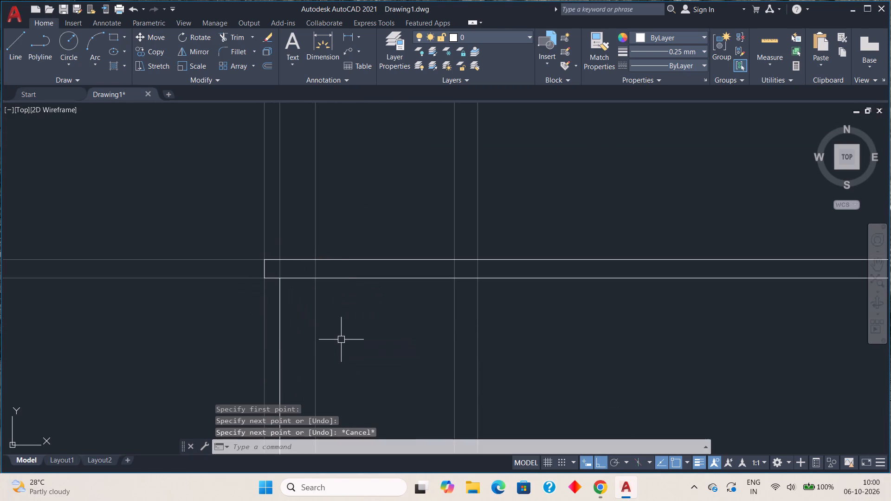
# Draw the left wall's inner face as a vertical line on its projection line, from plinth level to the slab underside.
pyautogui.press('space')
pyautogui.moveTo(323, 388); pyautogui.dragTo(328, 184, button='middle')
pyautogui.scroll(-1, 357, 341)
pyautogui.moveTo(355, 348); pyautogui.dragTo(344, 200, button='middle')
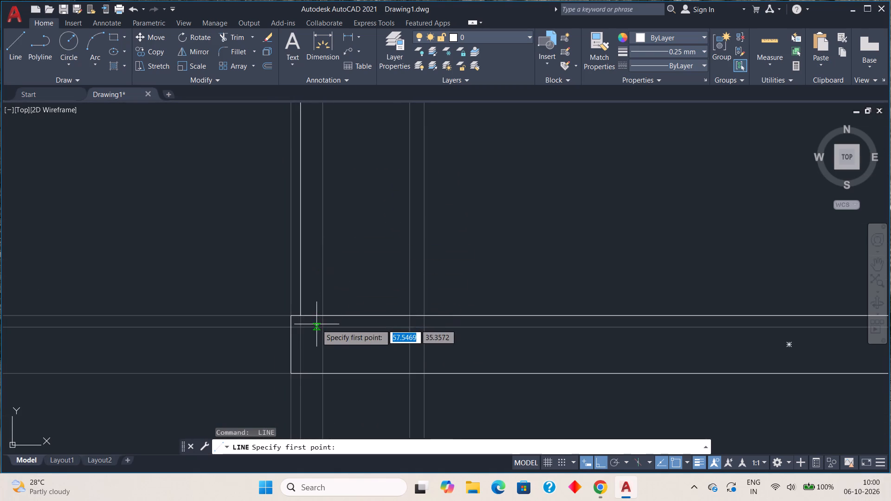
pyautogui.scroll(2, 316, 323)
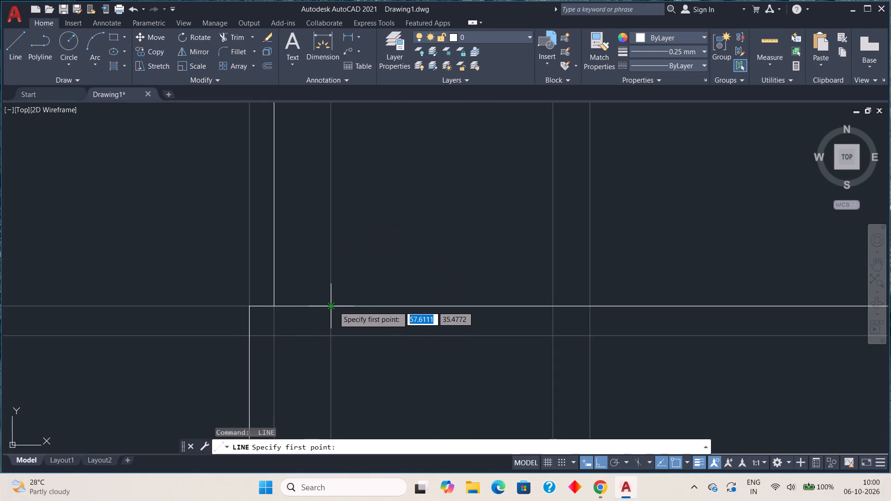
pyautogui.click(333, 306)
pyautogui.scroll(-1, 330, 211)
pyautogui.moveTo(334, 177); pyautogui.dragTo(323, 303, button='middle')
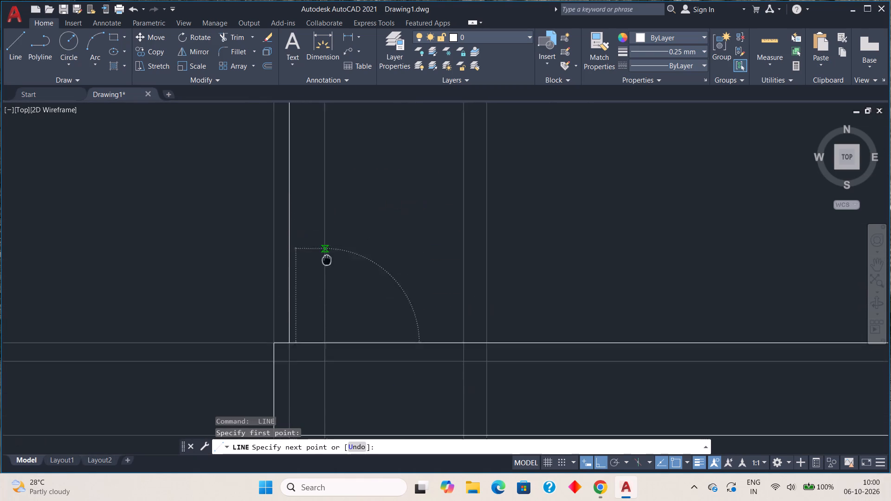
pyautogui.moveTo(323, 303); pyautogui.dragTo(311, 383, button='middle')
pyautogui.moveTo(319, 231); pyautogui.dragTo(308, 448, button='middle')
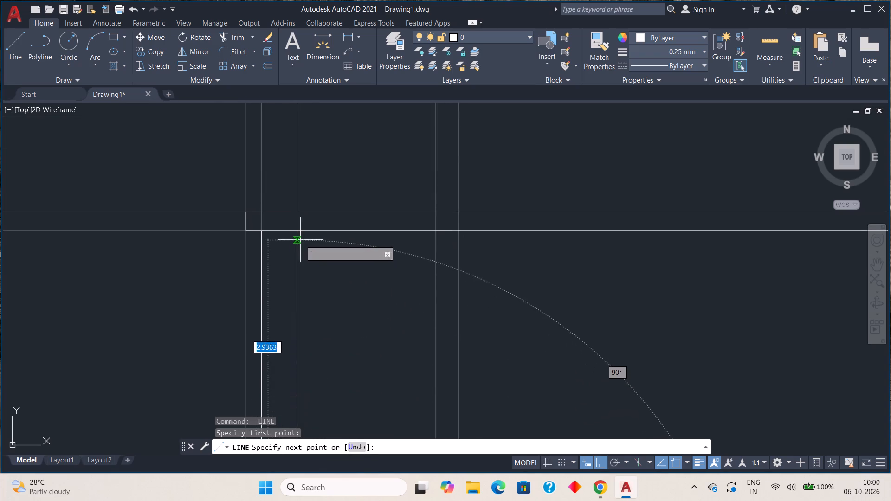
pyautogui.scroll(1, 300, 239)
pyautogui.click(293, 226)
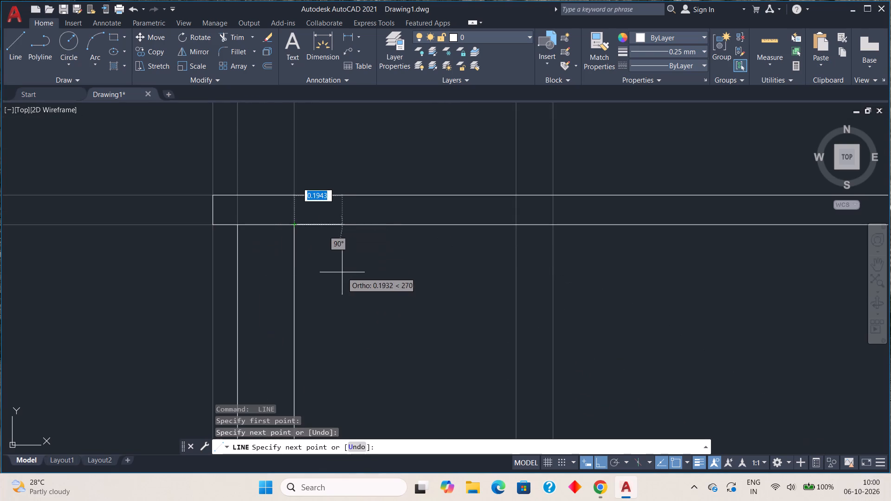
pyautogui.press('Escape')
# Draw both faces of the intermediate wall as vertical lines, 3 long, between plinth level and the slab underside.
pyautogui.scroll(-1, 351, 282)
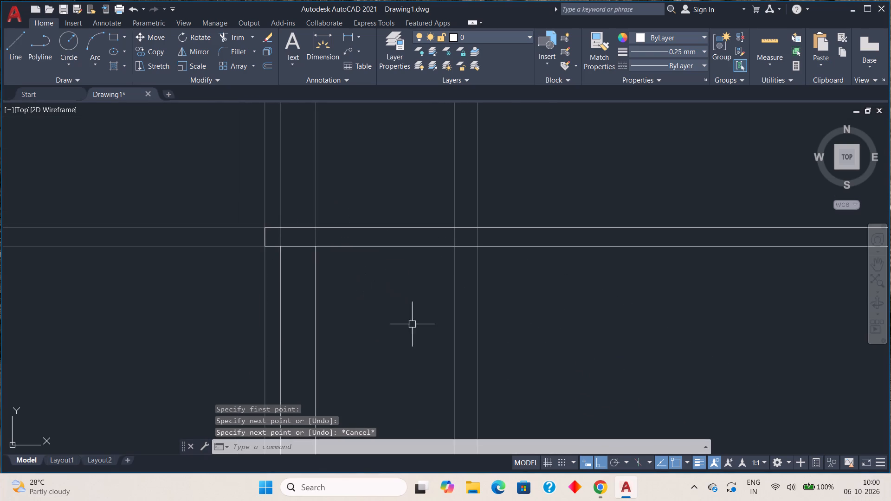
pyautogui.moveTo(413, 335); pyautogui.dragTo(317, 229, button='middle')
pyautogui.press('space')
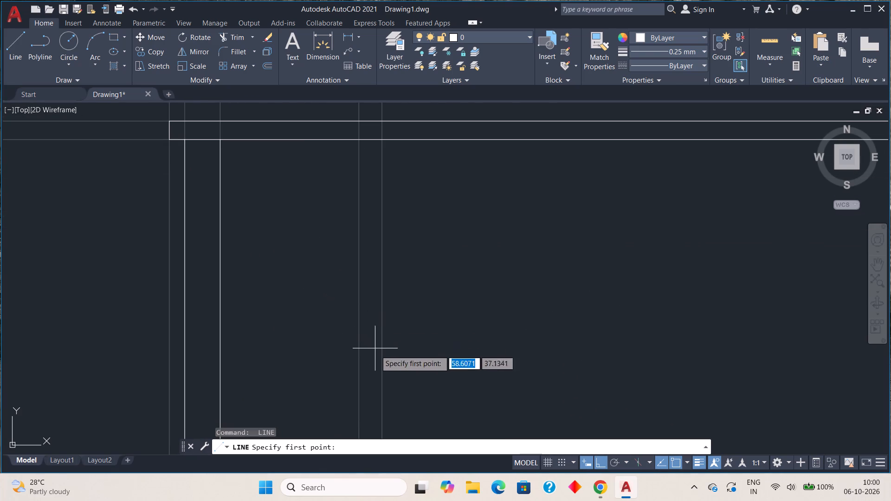
pyautogui.moveTo(379, 360); pyautogui.dragTo(329, 166, button='middle')
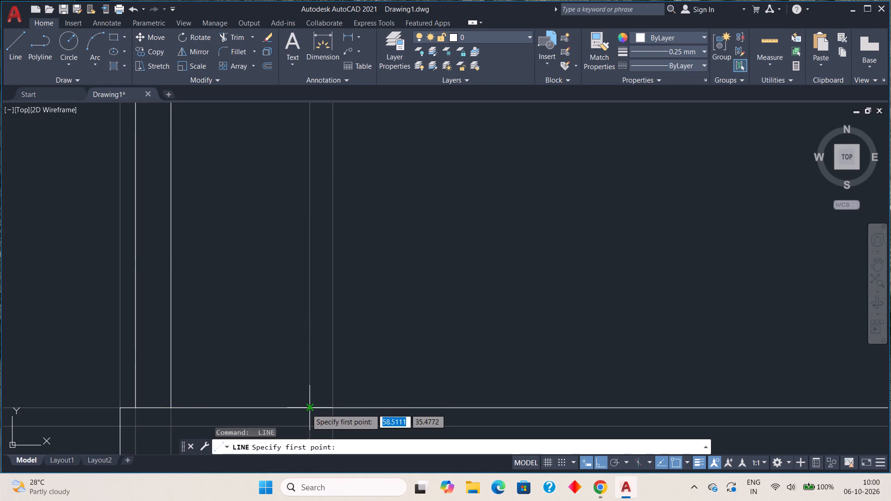
pyautogui.click(306, 409)
pyautogui.moveTo(312, 178); pyautogui.dragTo(303, 390, button='middle')
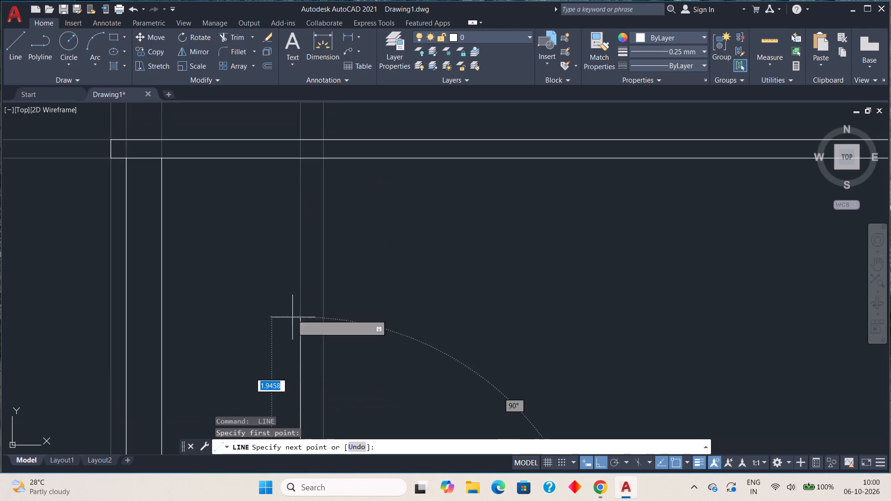
pyautogui.click(301, 158)
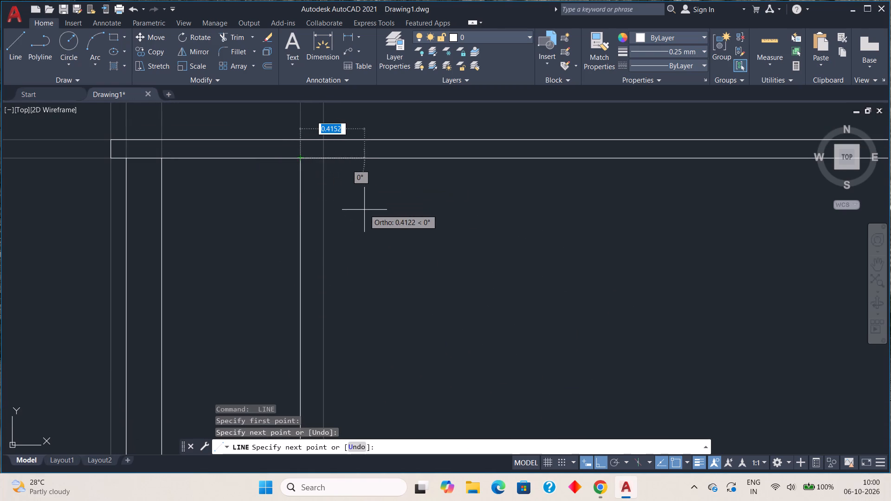
pyautogui.press('Escape')
pyautogui.press('space')
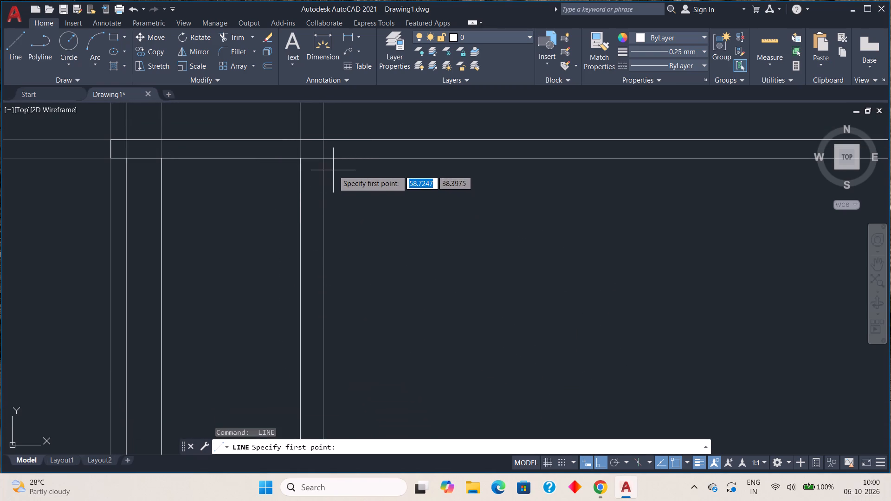
pyautogui.click(324, 160)
pyautogui.moveTo(312, 376); pyautogui.dragTo(312, 376, button='middle')
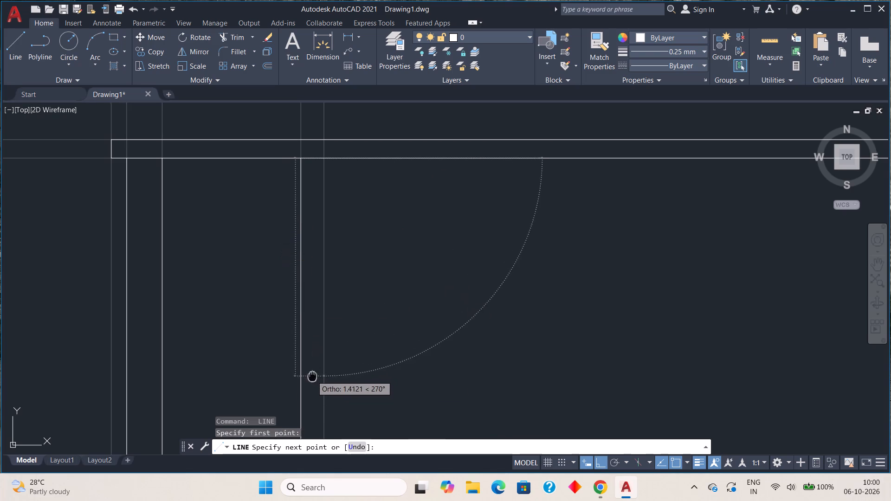
pyautogui.moveTo(312, 376); pyautogui.dragTo(305, 99, button='middle')
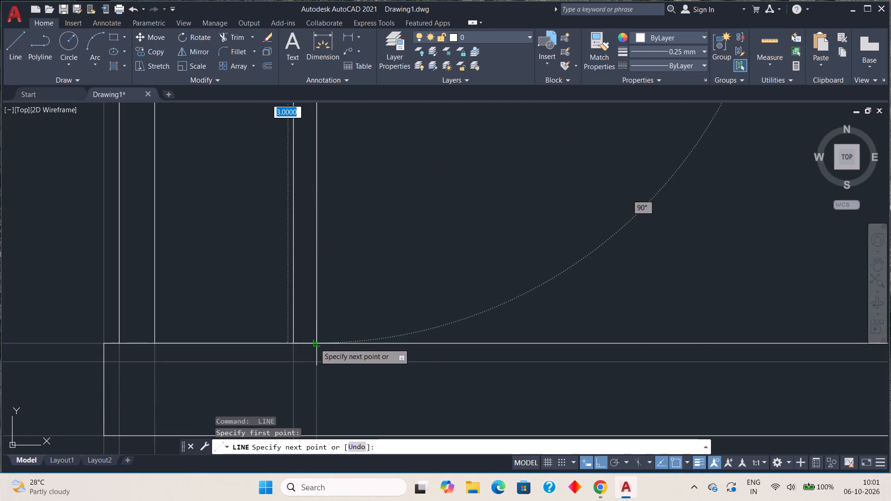
pyautogui.click(316, 343)
pyautogui.press('Escape')
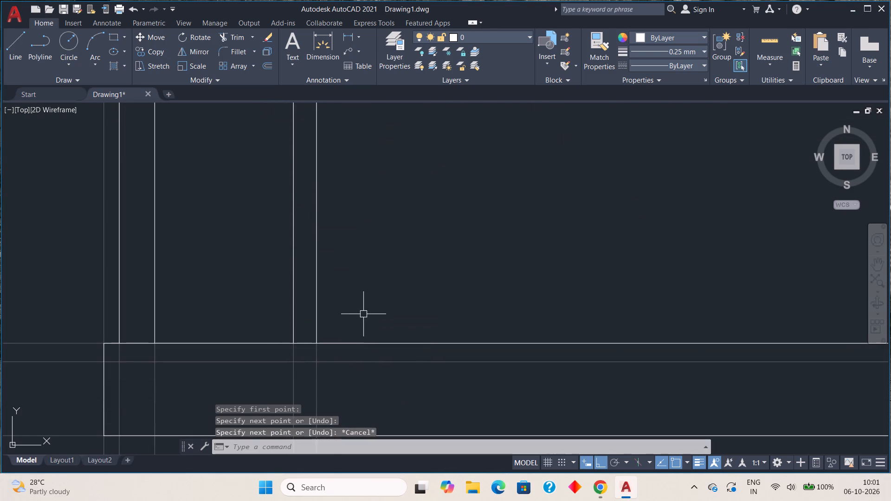
# Draw the right wall's outer face as a vertical line from the slab underside down to plinth level.
pyautogui.scroll(-2, 345, 330)
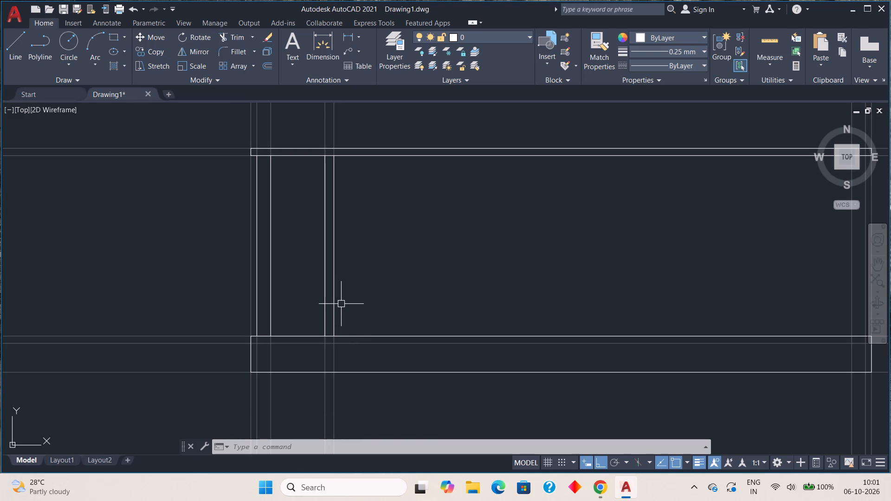
pyautogui.moveTo(536, 305); pyautogui.dragTo(1, 340, button='middle')
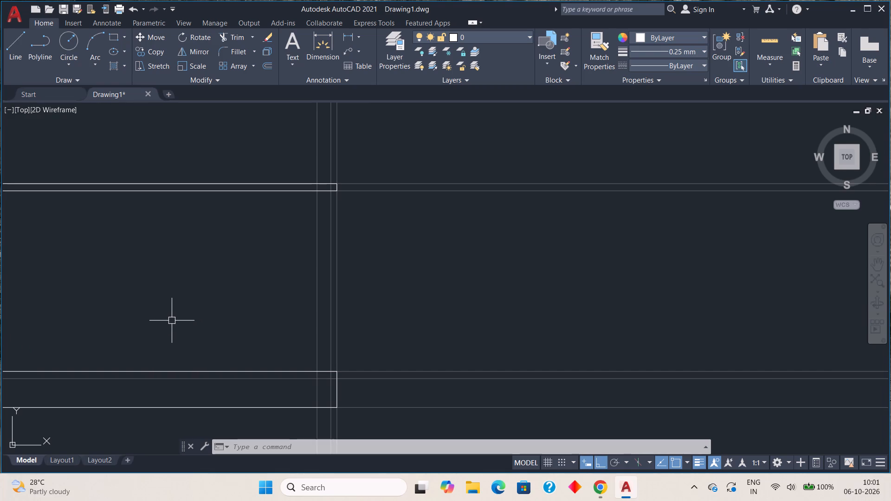
pyautogui.click(21, 54)
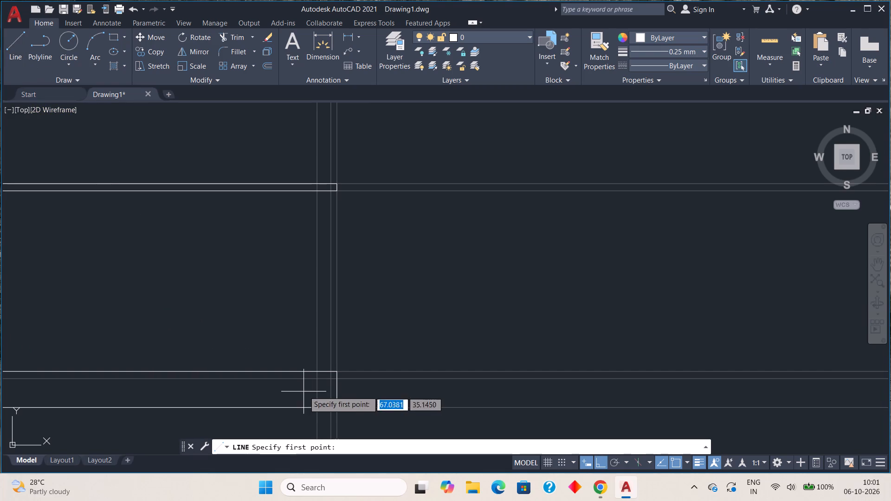
pyautogui.scroll(2, 328, 190)
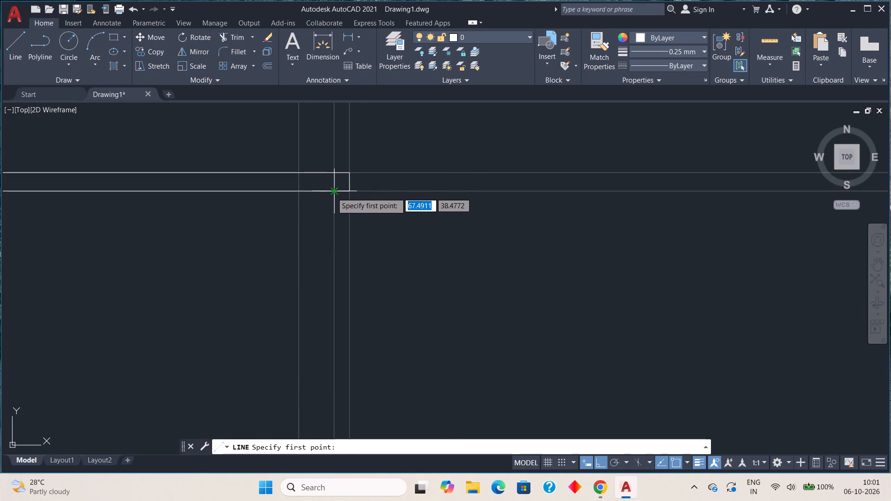
pyautogui.click(332, 193)
pyautogui.moveTo(361, 420); pyautogui.dragTo(362, 210, button='middle')
pyautogui.moveTo(338, 336); pyautogui.dragTo(336, 235, button='middle')
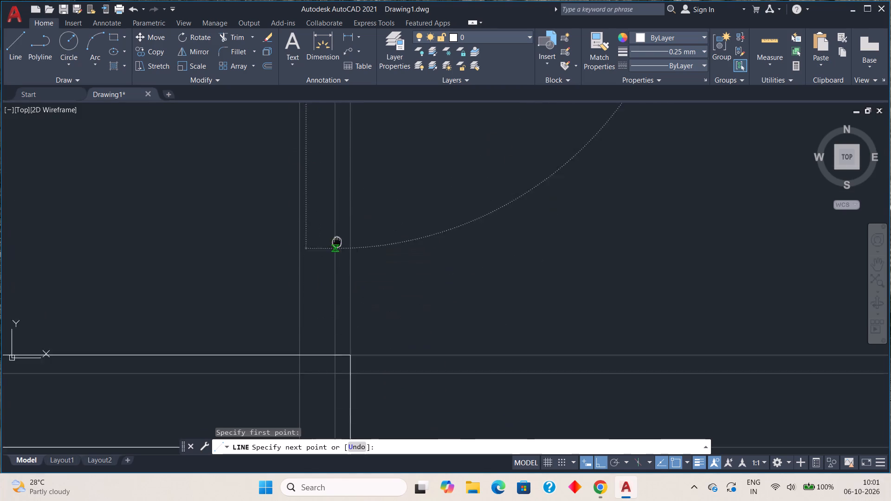
pyautogui.moveTo(336, 235); pyautogui.dragTo(340, 166, button='middle')
pyautogui.click(337, 273)
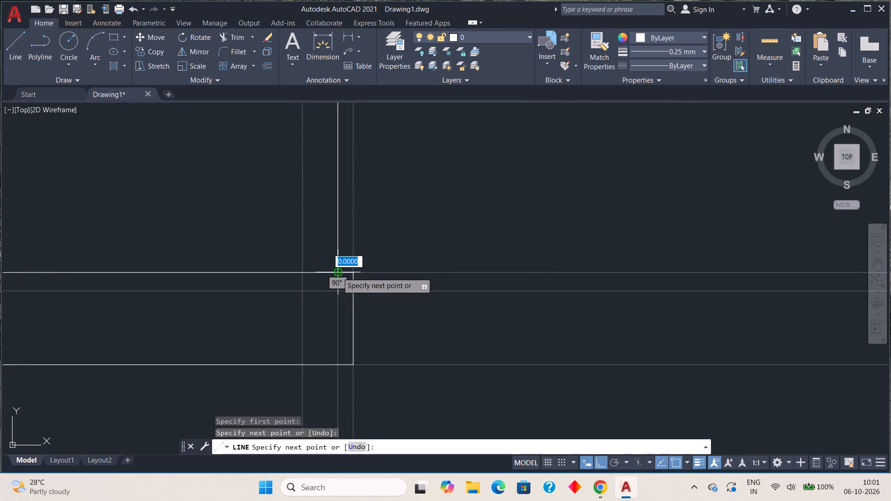
pyautogui.press('Escape')
# Draw the right wall's inner face as a vertical line from plinth level up to the slab underside.
pyautogui.press('space')
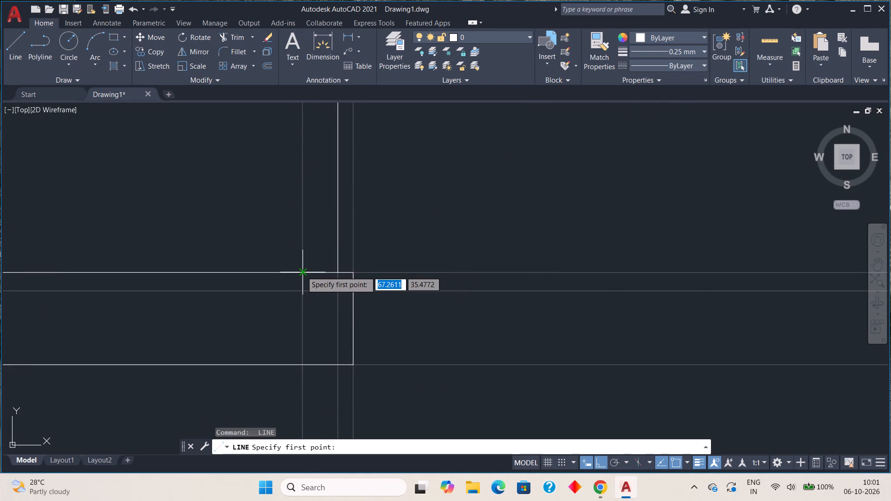
pyautogui.click(302, 271)
pyautogui.moveTo(296, 194); pyautogui.dragTo(287, 407, button='middle')
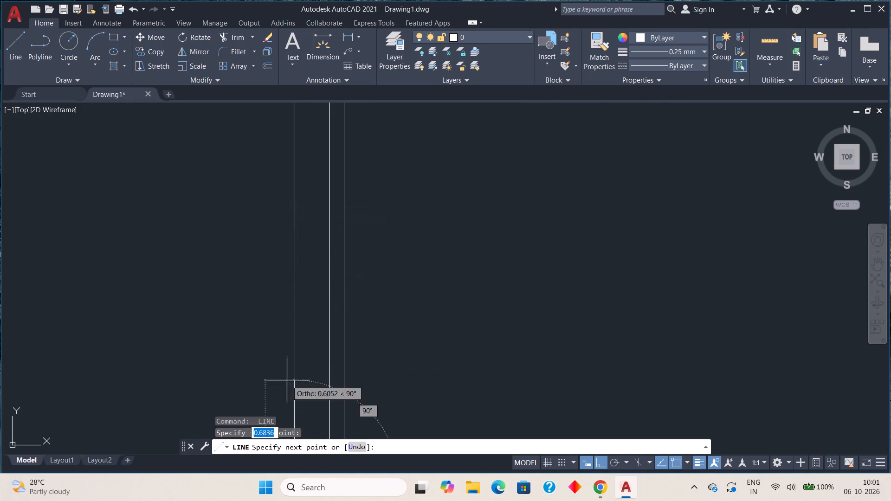
pyautogui.scroll(-1, 280, 187)
pyautogui.moveTo(280, 193); pyautogui.dragTo(285, 376, button='middle')
pyautogui.scroll(2, 284, 285)
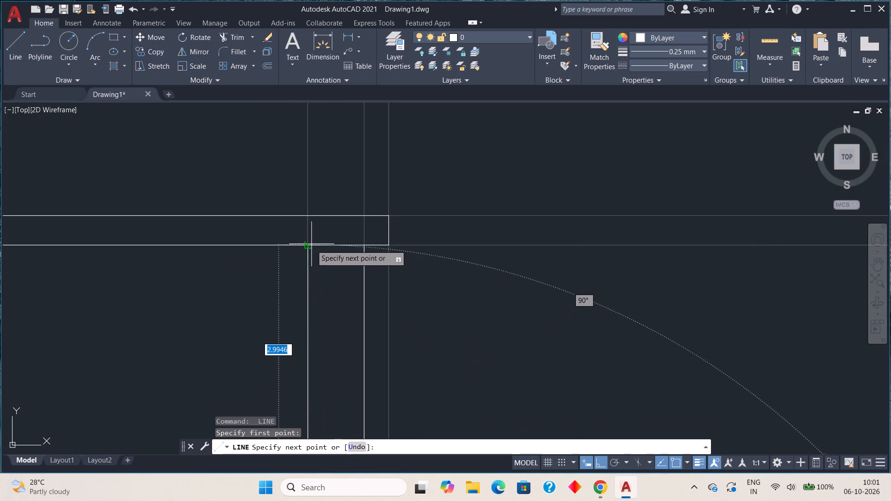
pyautogui.click(308, 245)
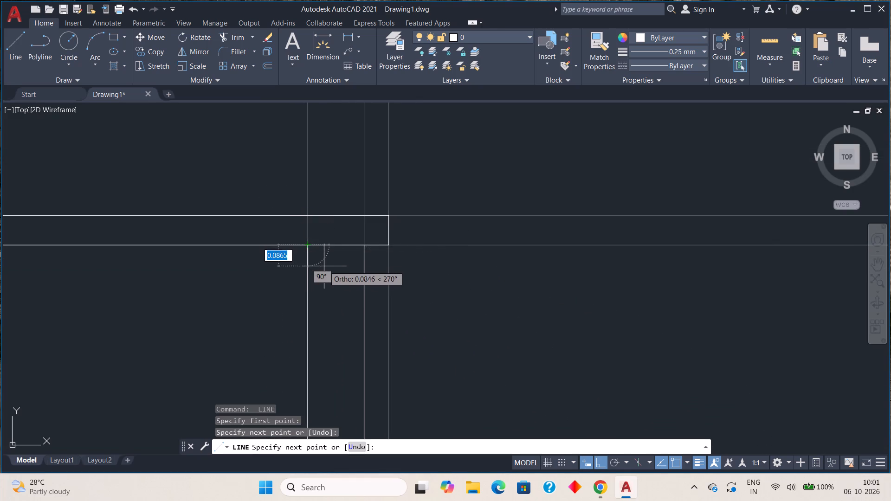
pyautogui.press('Escape')
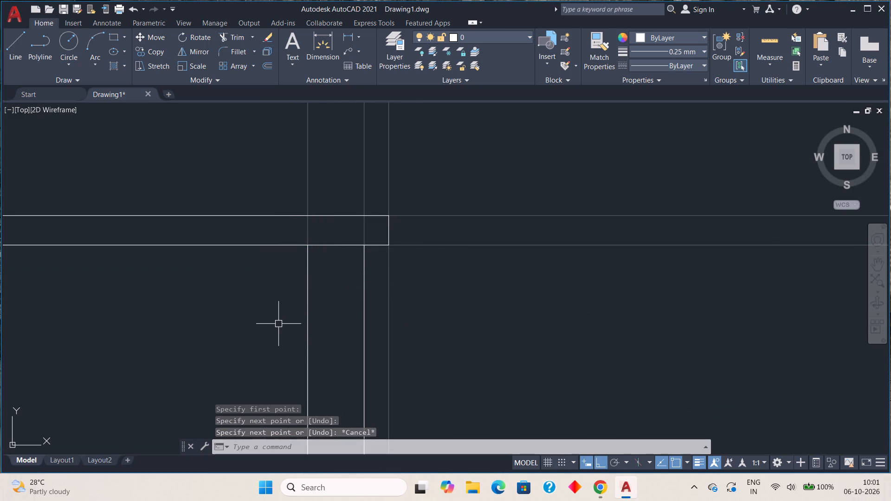
# Draw the floor layer's underside as a horizontal line, about 10.31 long, between the plinth's end faces along the lower level line.
pyautogui.scroll(-3, 271, 328)
pyautogui.moveTo(252, 347); pyautogui.dragTo(597, 66, button='middle')
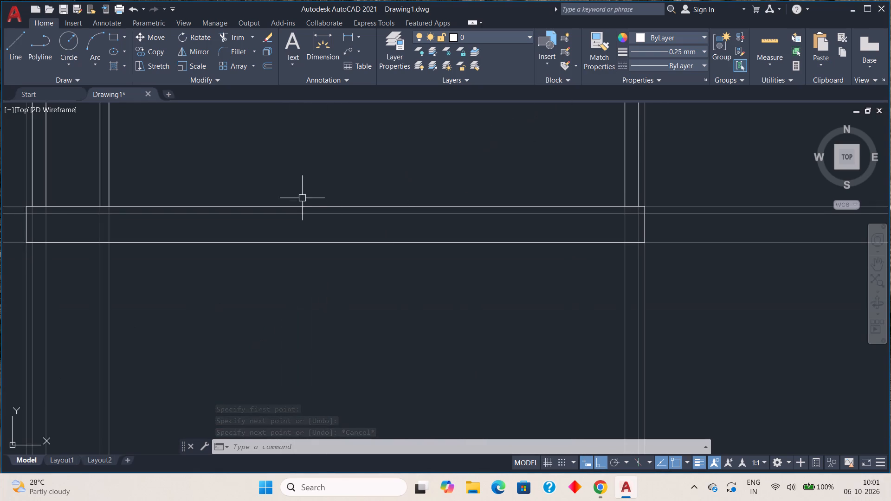
pyautogui.moveTo(302, 201); pyautogui.dragTo(343, 266, button='middle')
pyautogui.click(18, 47)
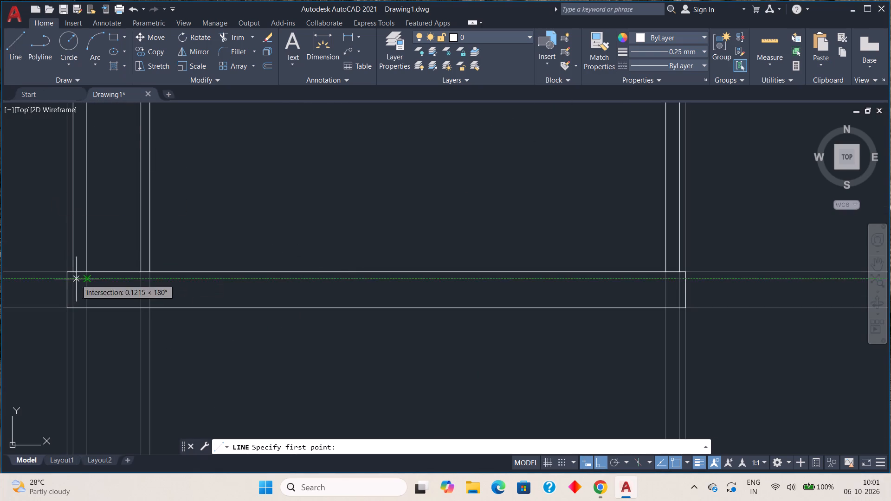
pyautogui.scroll(2, 69, 282)
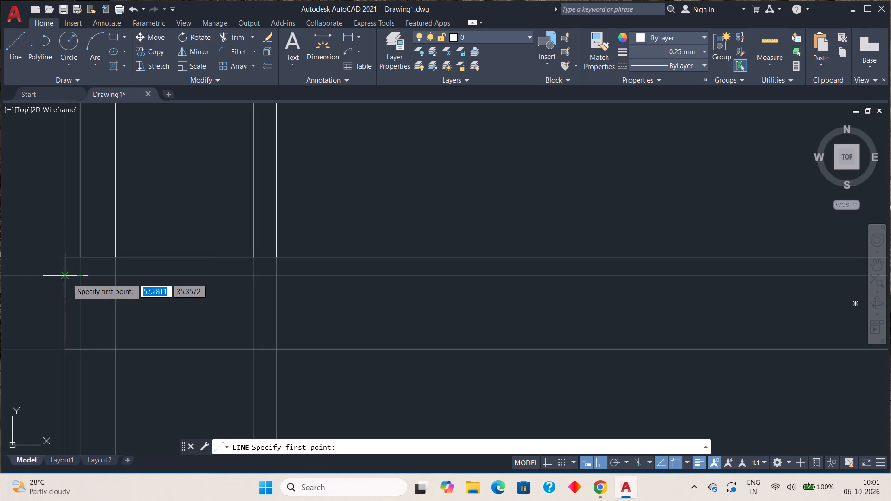
pyautogui.click(63, 278)
pyautogui.moveTo(501, 284); pyautogui.dragTo(0, 295, button='middle')
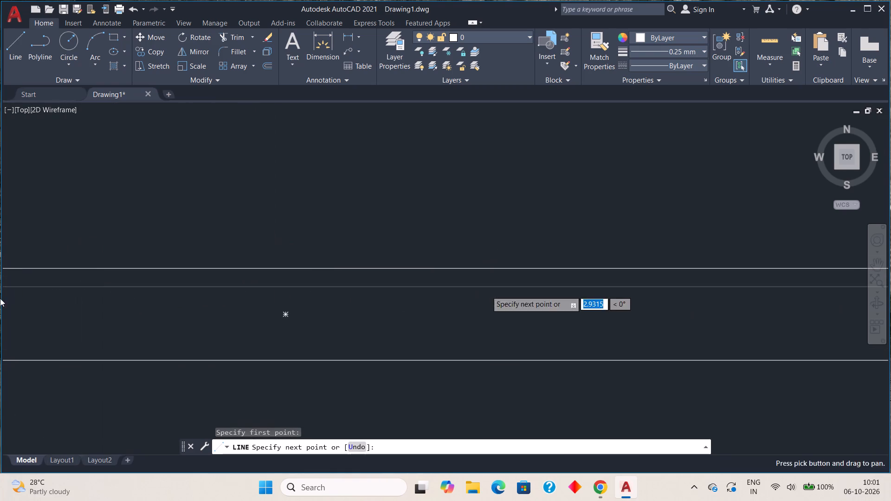
pyautogui.scroll(-1, 386, 282)
pyautogui.scroll(-1, 548, 282)
pyautogui.moveTo(478, 305); pyautogui.dragTo(195, 317, button='middle')
pyautogui.scroll(3, 426, 303)
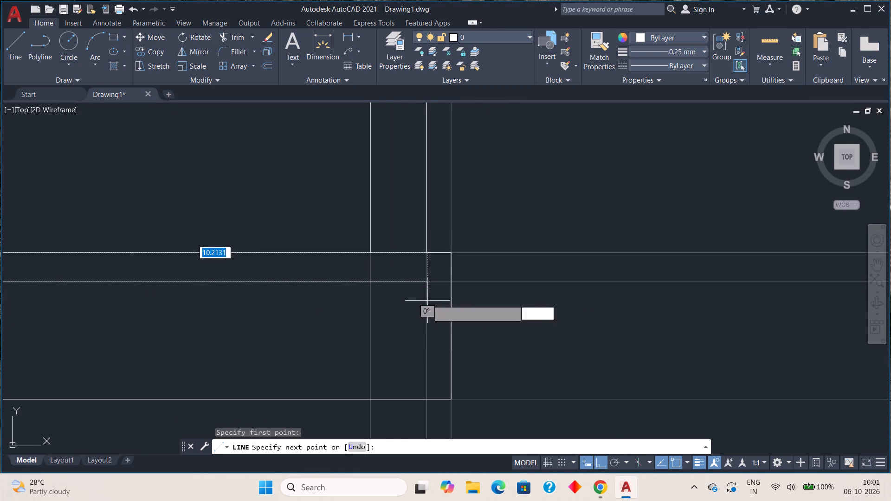
pyautogui.click(451, 281)
pyautogui.press('Escape')
# Using object colour 99,100,102, draw vertical construction lines through both edges of the OP opening between living room and lobby in the rotated plan.
pyautogui.scroll(-1, 446, 310)
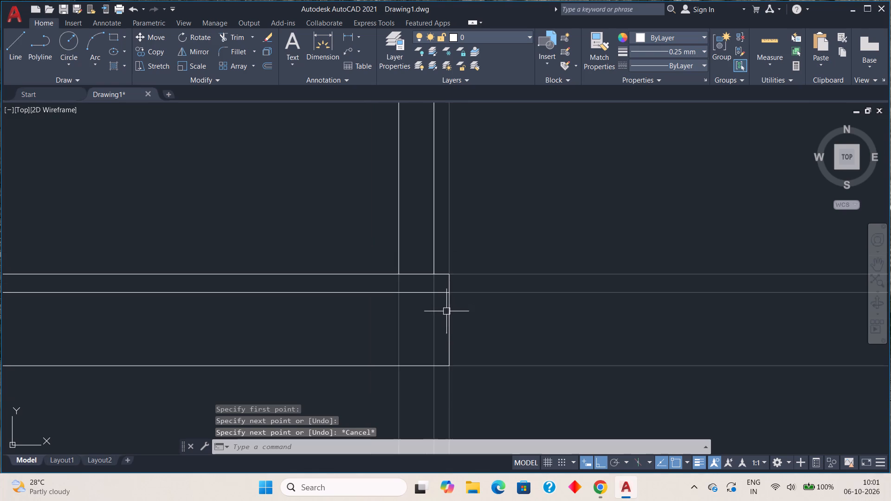
pyautogui.scroll(-1, 422, 348)
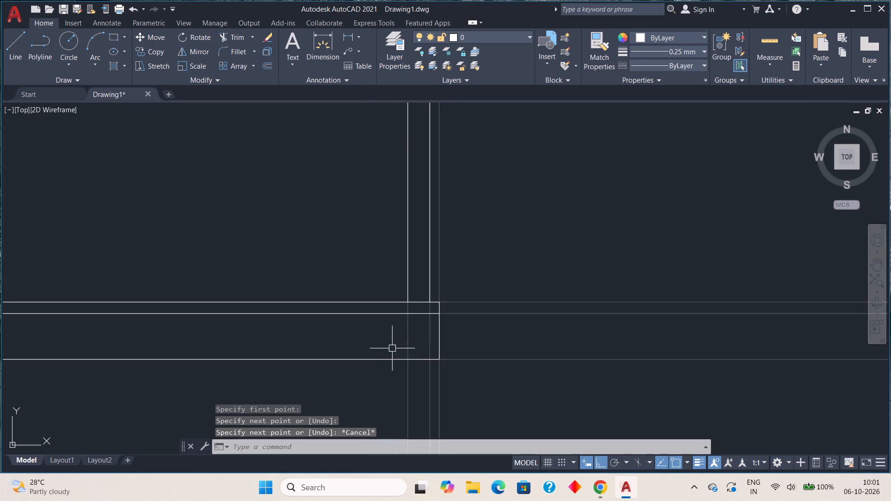
pyautogui.scroll(-1, 384, 349)
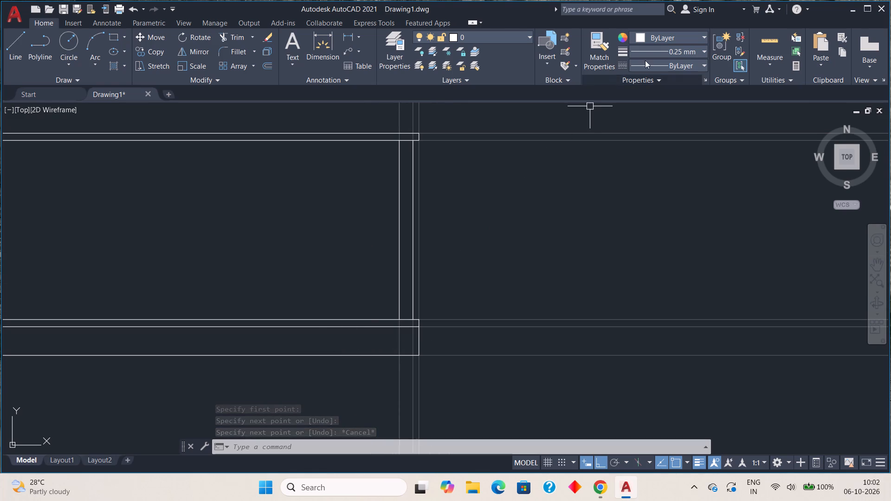
pyautogui.click(703, 33)
pyautogui.click(635, 94)
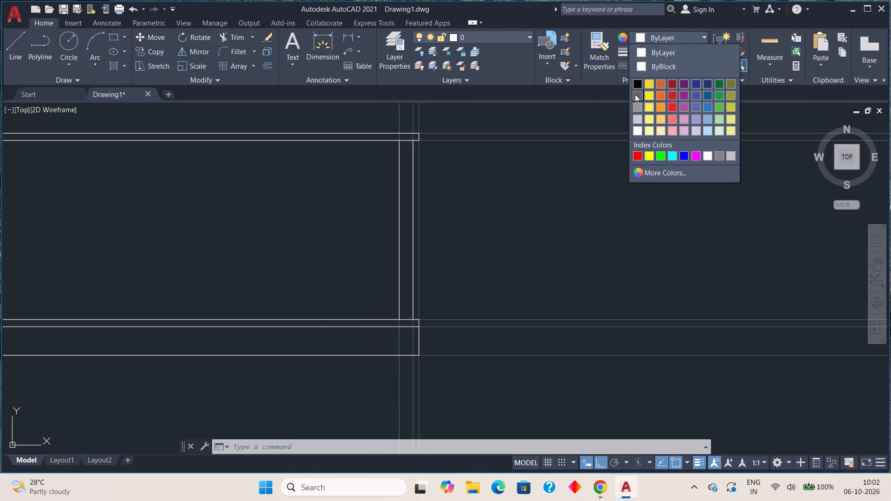
pyautogui.scroll(-2, 237, 308)
pyautogui.moveTo(175, 361); pyautogui.dragTo(383, 166, button='middle')
pyautogui.scroll(-2, 387, 161)
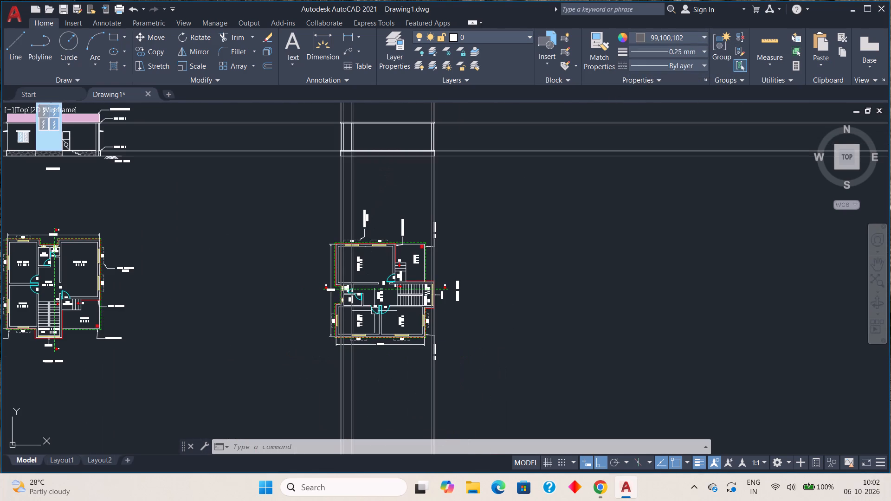
pyautogui.moveTo(402, 276); pyautogui.dragTo(389, 307, button='middle')
pyautogui.scroll(3, 372, 311)
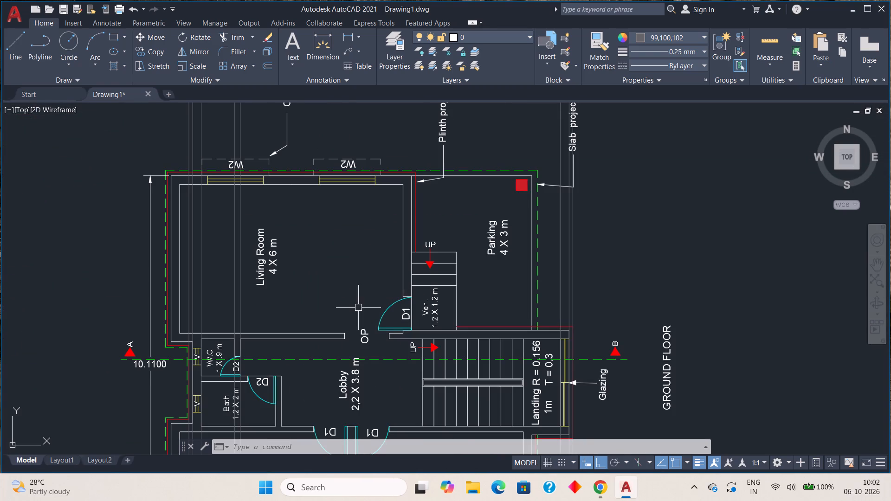
pyautogui.press('x')
pyautogui.press('l')
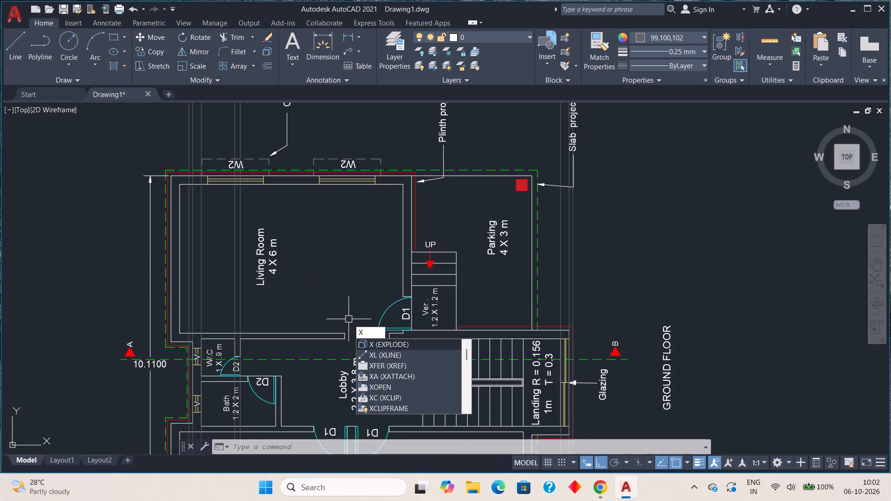
pyautogui.press('space')
pyautogui.press('v')
pyautogui.press('space')
pyautogui.scroll(1, 329, 353)
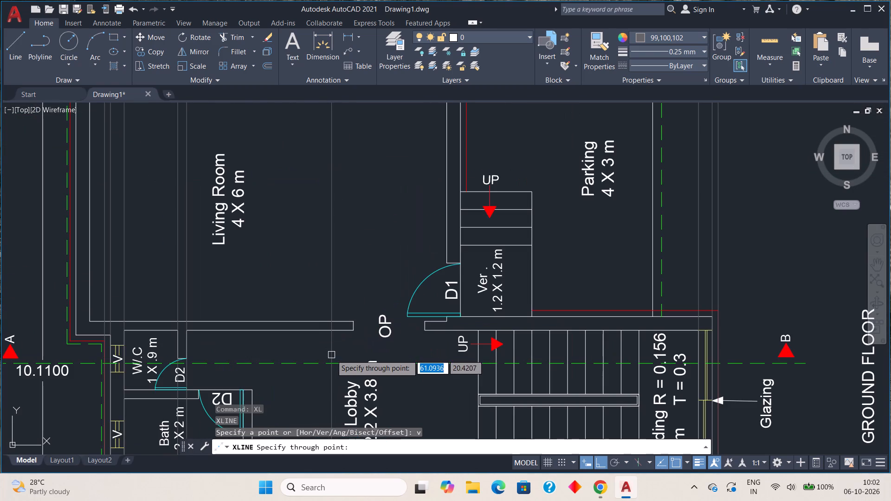
pyautogui.scroll(2, 332, 359)
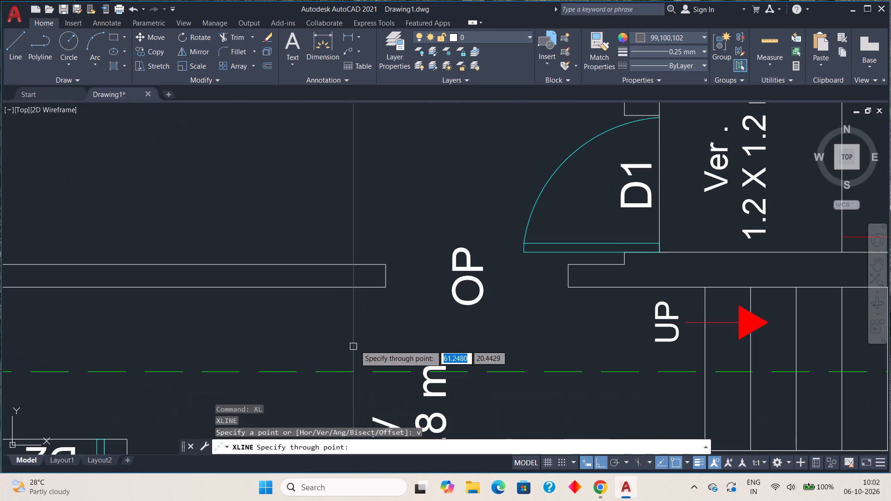
pyautogui.click(385, 287)
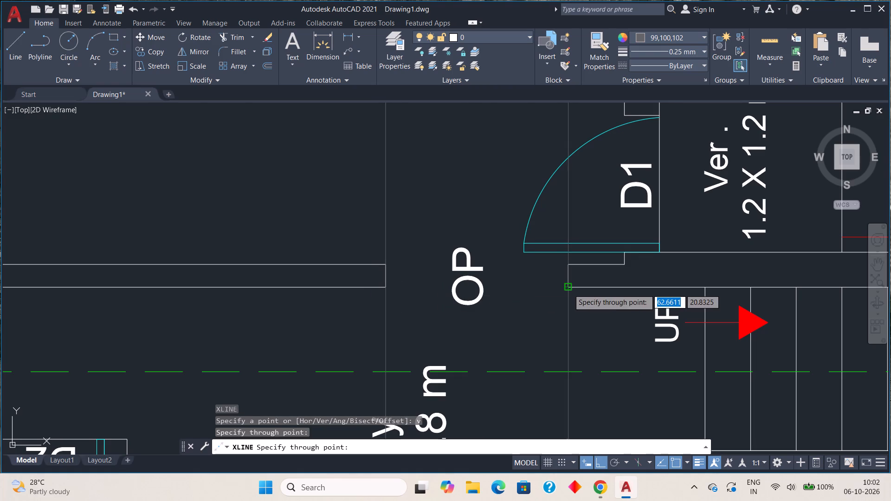
pyautogui.click(568, 289)
pyautogui.scroll(-2, 475, 336)
pyautogui.moveTo(481, 255); pyautogui.dragTo(475, 315, button='middle')
pyautogui.press('Escape')
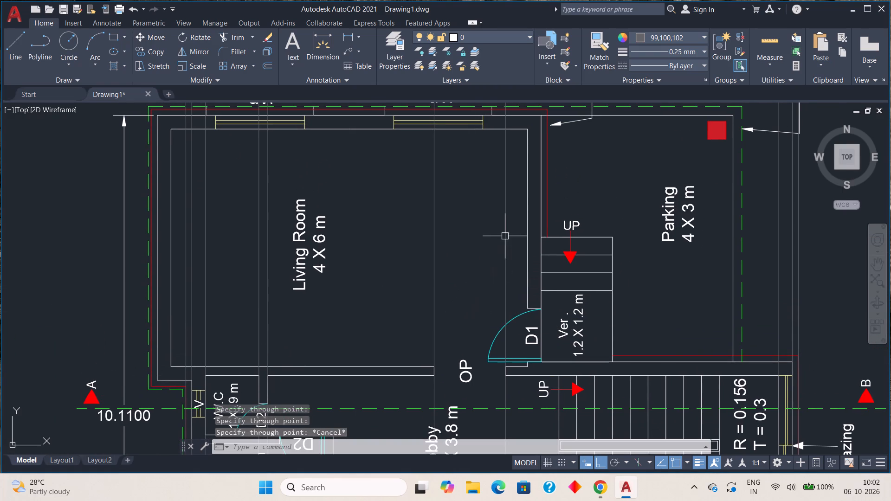
# Offset the plinth-top level construction line upward by 2.1 to mark the opening's head level in the section.
pyautogui.moveTo(505, 242); pyautogui.dragTo(434, 455, button='middle')
pyautogui.scroll(-1, 505, 244)
pyautogui.scroll(-1, 426, 452)
pyautogui.moveTo(429, 258); pyautogui.dragTo(391, 495, button='middle')
pyautogui.moveTo(411, 325); pyautogui.dragTo(413, 416, button='middle')
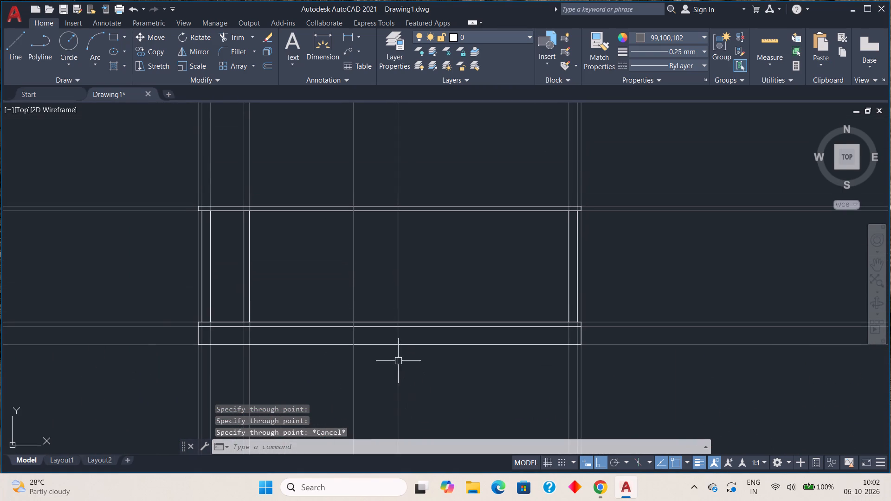
pyautogui.scroll(1, 385, 312)
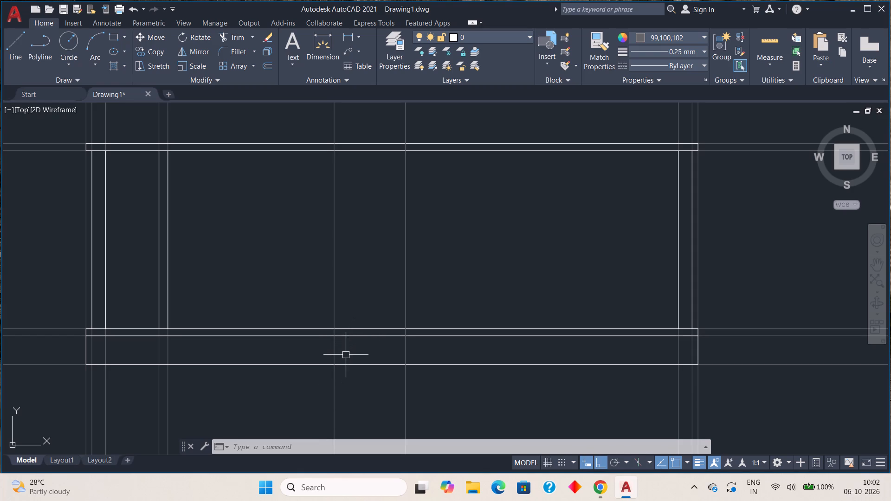
pyautogui.press('o')
pyautogui.press('Return')
pyautogui.press('2')
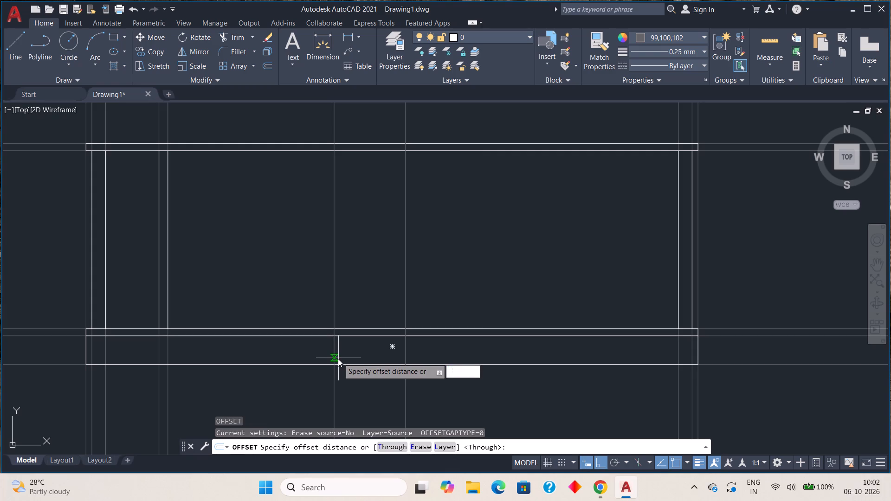
pyautogui.press('.')
pyautogui.press('1')
pyautogui.press('space')
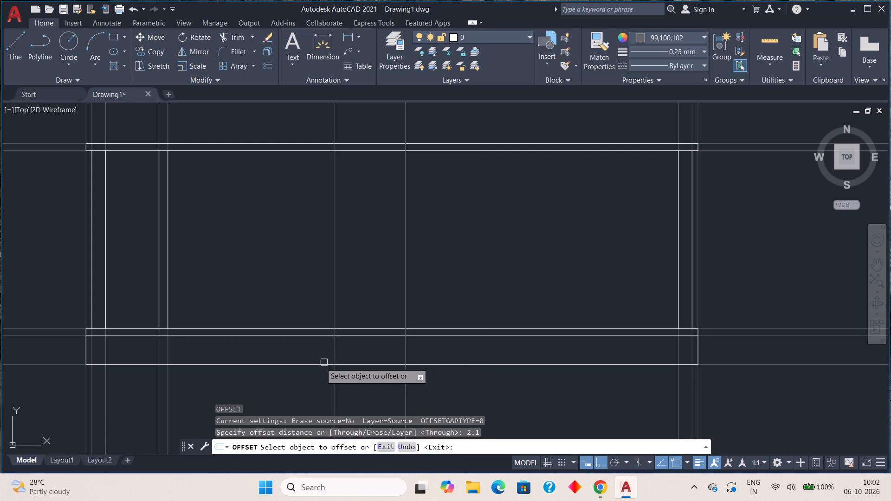
pyautogui.moveTo(212, 343); pyautogui.dragTo(374, 380, button='middle')
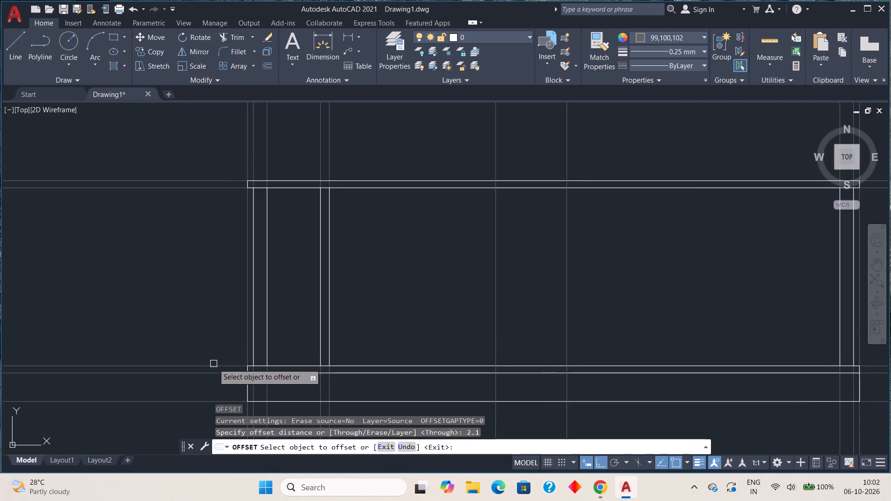
pyautogui.click(213, 364)
pyautogui.click(215, 316)
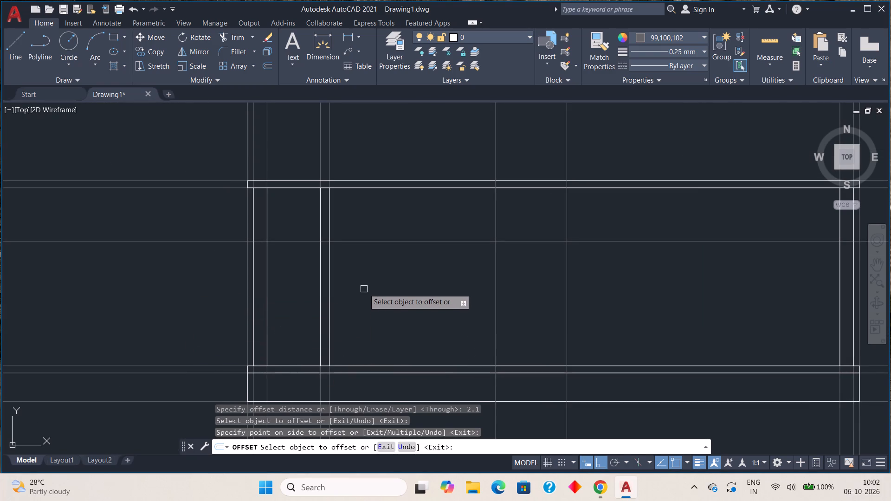
pyautogui.moveTo(364, 292); pyautogui.dragTo(352, 319, button='middle')
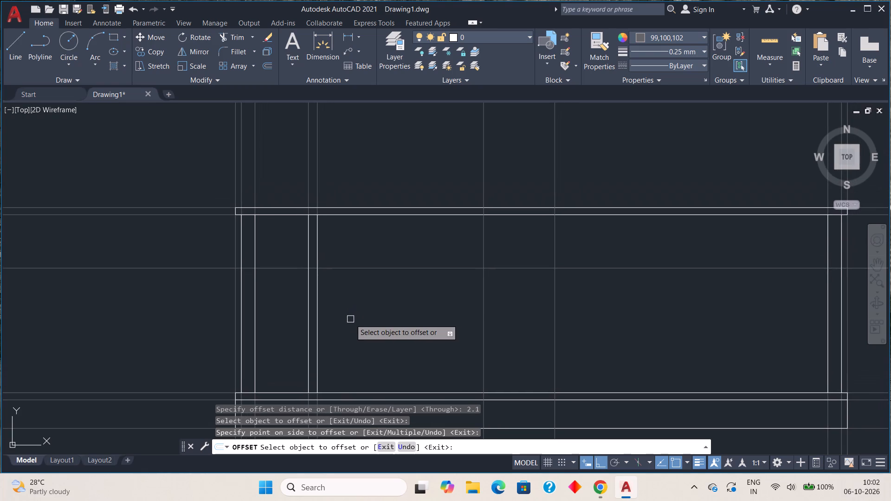
pyautogui.press('Escape')
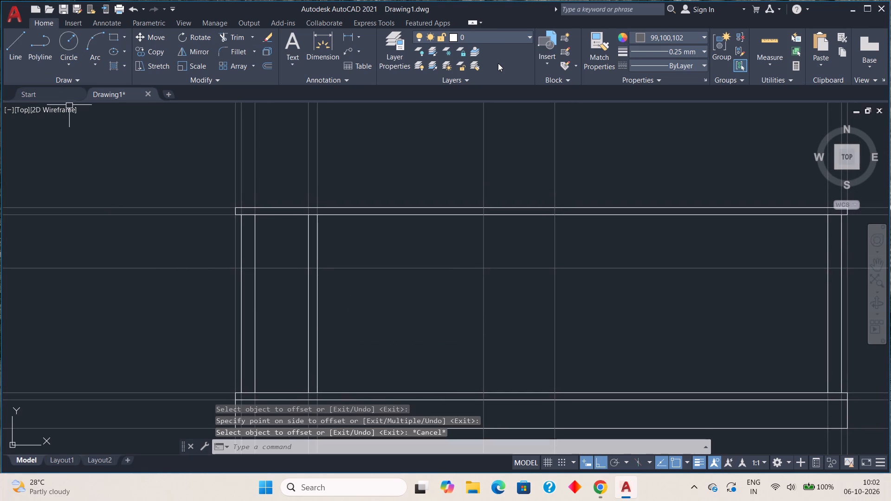
# With object colour set to ByLayer, draw the opening as a rectangle between its two projection lines, from head level to plinth level.
pyautogui.click(701, 34)
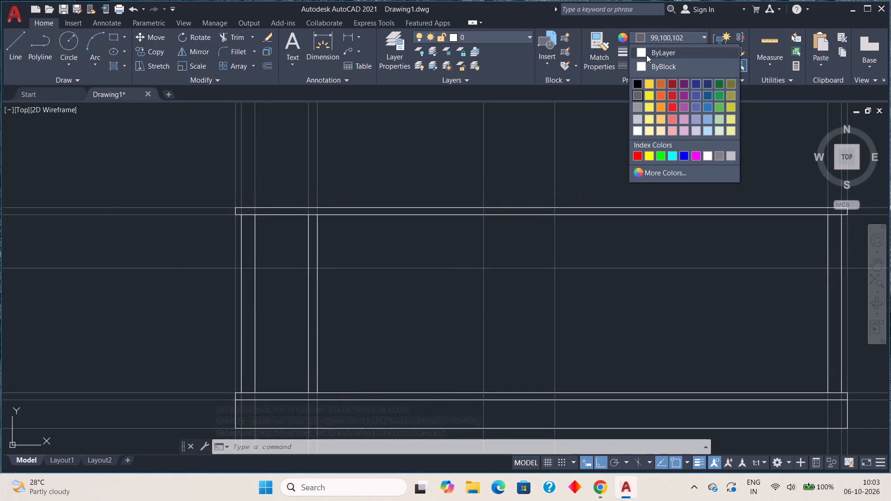
pyautogui.click(646, 55)
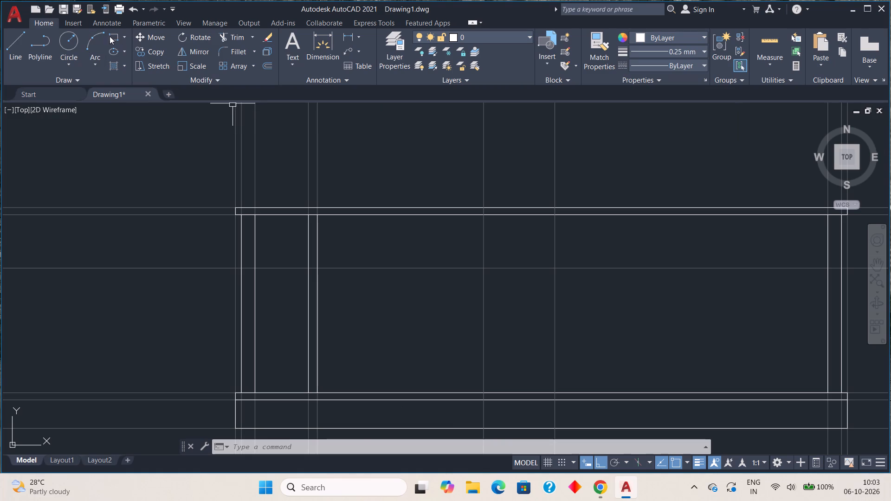
pyautogui.click(110, 36)
pyautogui.moveTo(444, 321); pyautogui.dragTo(439, 303, button='middle')
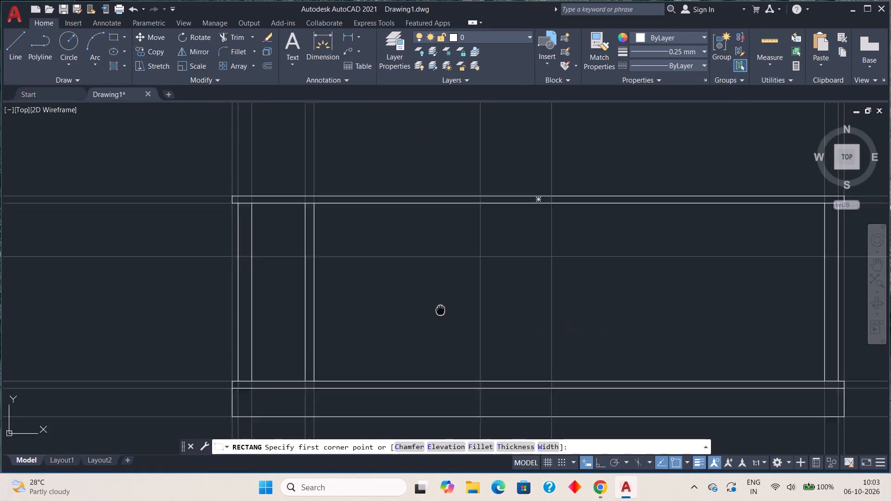
pyautogui.moveTo(439, 303); pyautogui.dragTo(413, 226, button='middle')
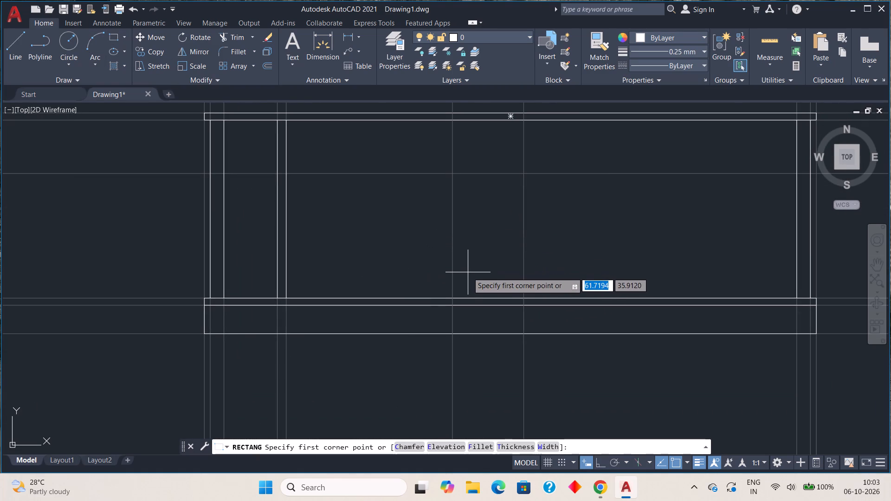
pyautogui.click(452, 172)
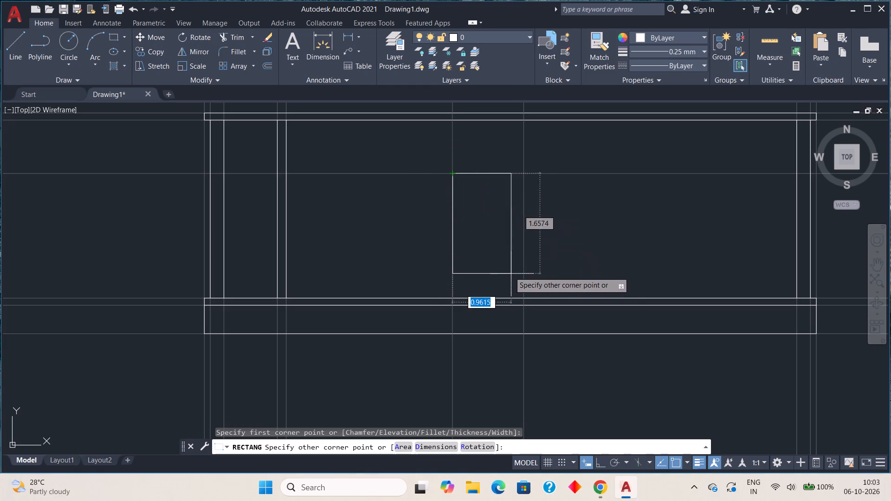
pyautogui.click(524, 297)
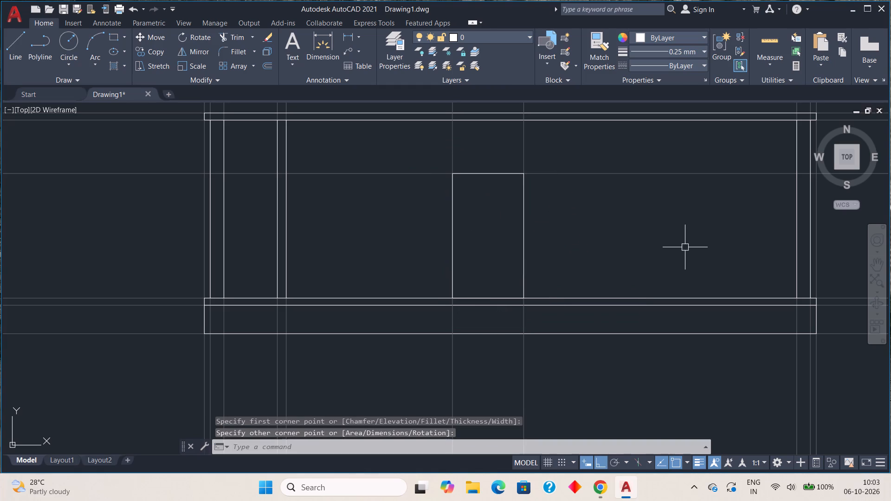
pyautogui.press('Escape')
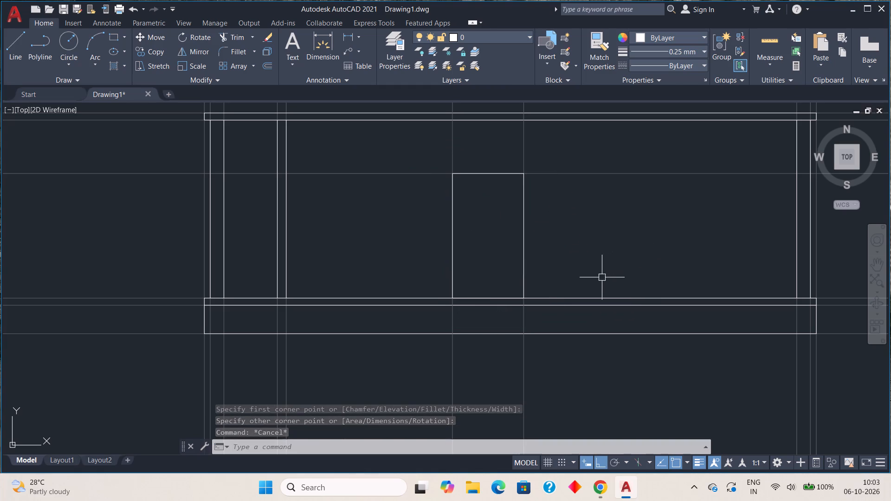
# Erase the vertical projection lines and the horizontal construction lines crossing the section, keeping only the ground-level construction line.
pyautogui.scroll(-3, 578, 246)
pyautogui.moveTo(576, 244); pyautogui.dragTo(568, 269, button='middle')
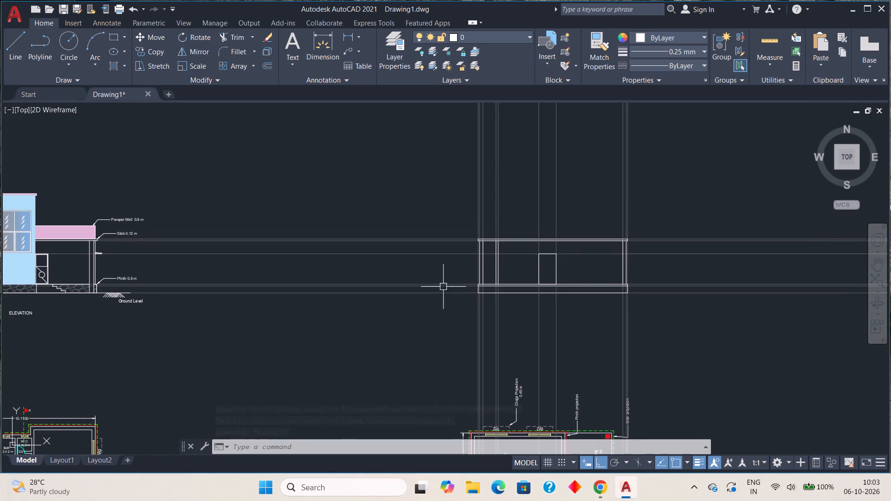
pyautogui.scroll(3, 440, 289)
pyautogui.scroll(-1, 461, 217)
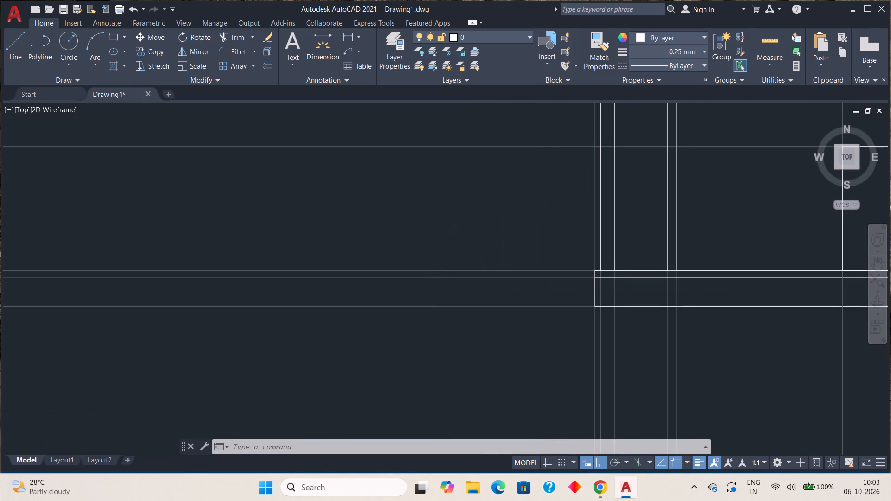
pyautogui.scroll(-1, 461, 217)
pyautogui.click(461, 145)
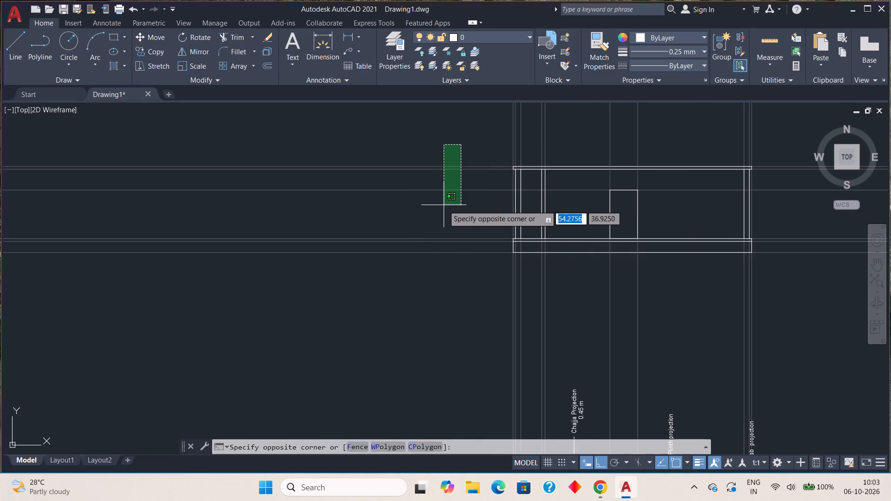
pyautogui.click(383, 247)
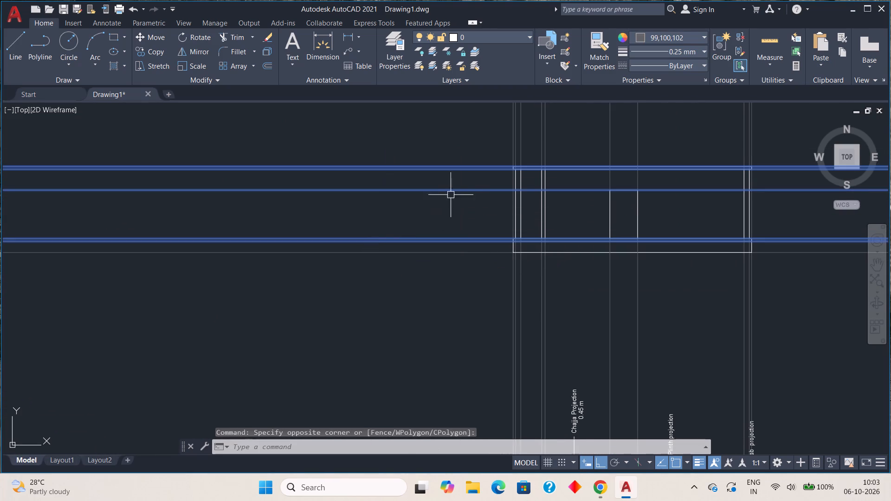
pyautogui.moveTo(457, 187); pyautogui.dragTo(354, 332, button='middle')
pyautogui.click(326, 187)
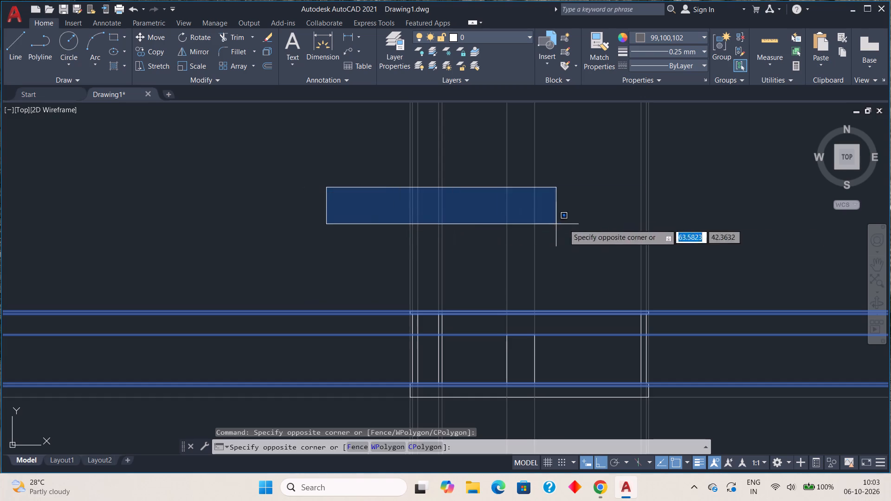
pyautogui.click(690, 228)
pyautogui.click(710, 196)
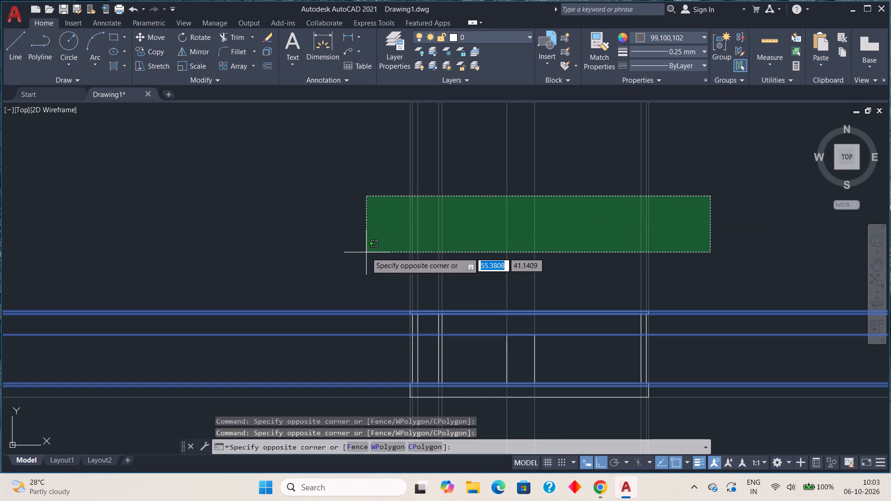
pyautogui.click(366, 252)
pyautogui.press('Delete')
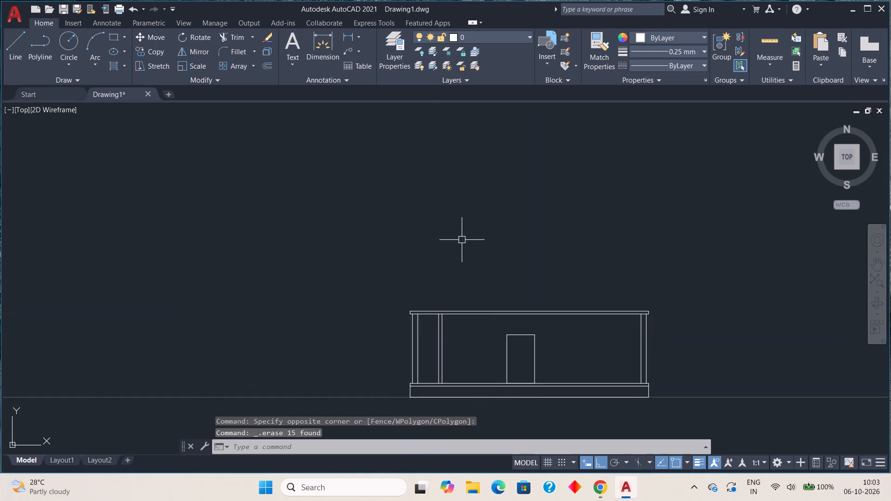
# Offset the ground-level construction line downward by 0.9 to mark the foundation's bottom level.
pyautogui.moveTo(473, 369); pyautogui.dragTo(431, 273, button='middle')
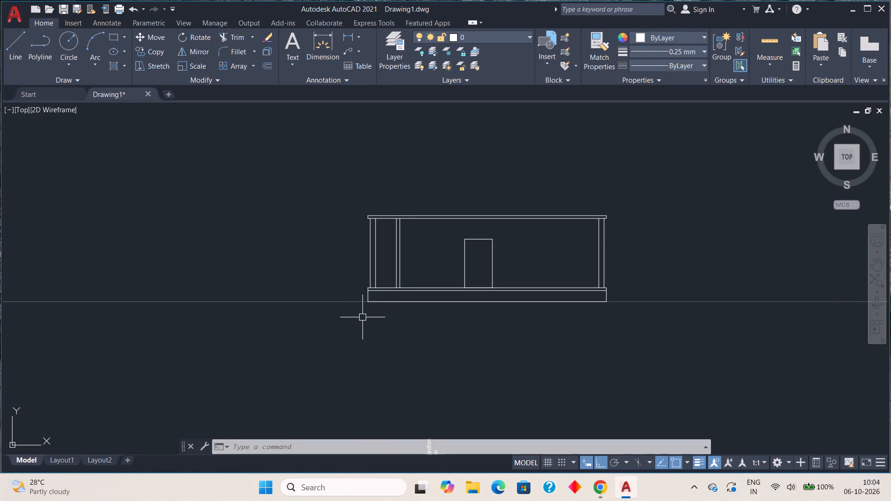
pyautogui.press('o')
pyautogui.press('Return')
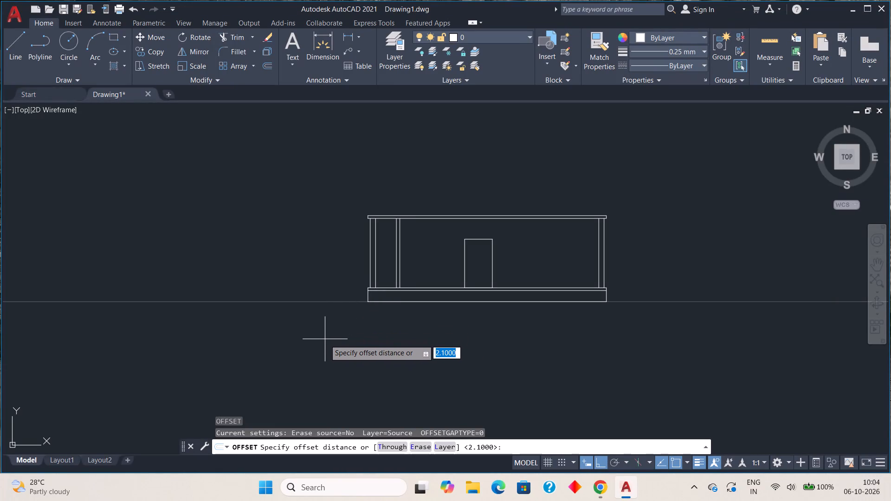
pyautogui.press('.')
pyautogui.press('9')
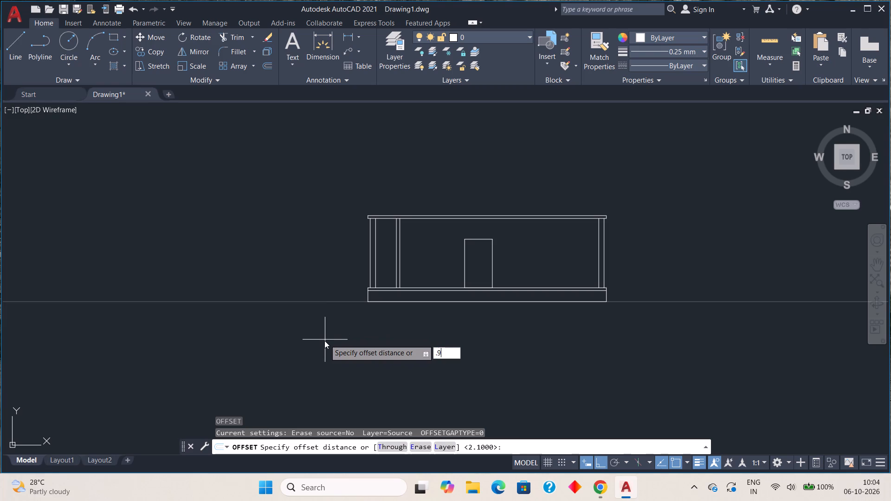
pyautogui.press('space')
pyautogui.click(334, 300)
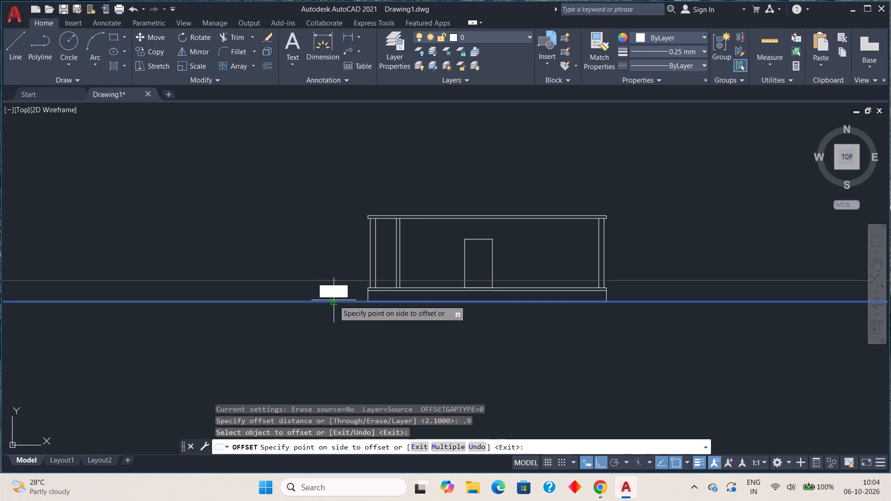
pyautogui.click(337, 344)
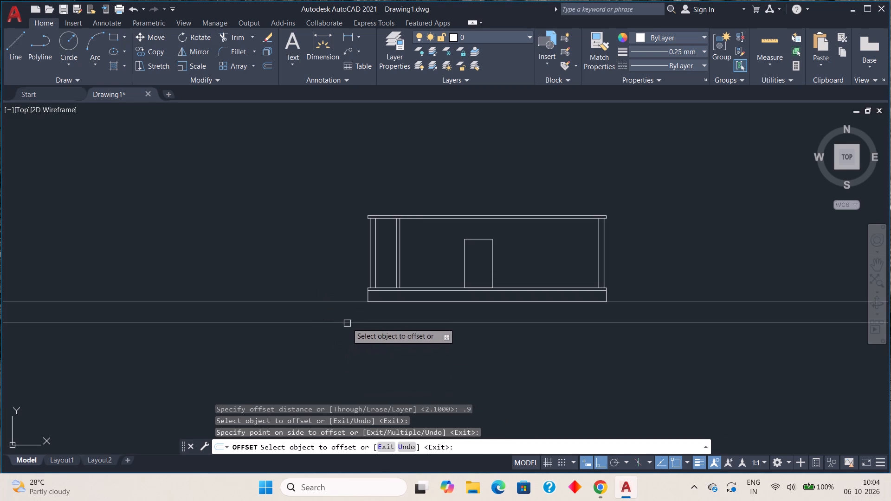
pyautogui.press('Escape')
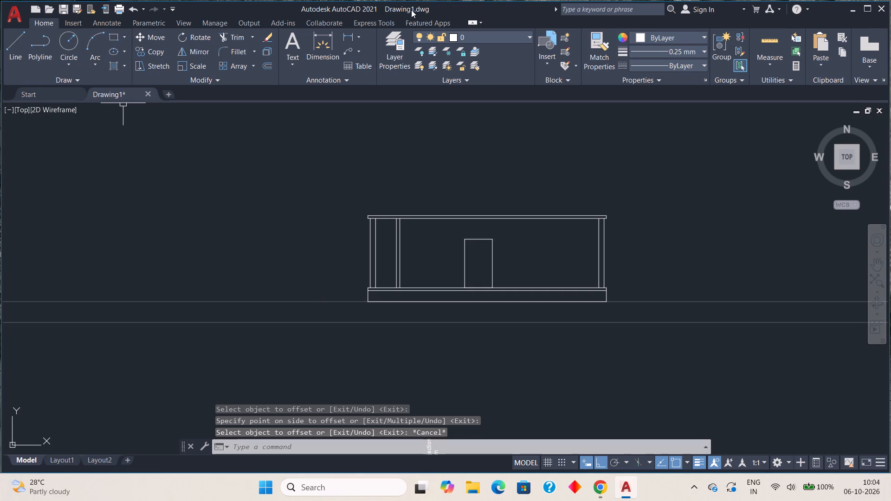
# With object colour ByLayer, draw a 0.33 by 0.60 rectangle at the plinth's left end, from the outer wall's inner face down to ground level.
pyautogui.click(703, 33)
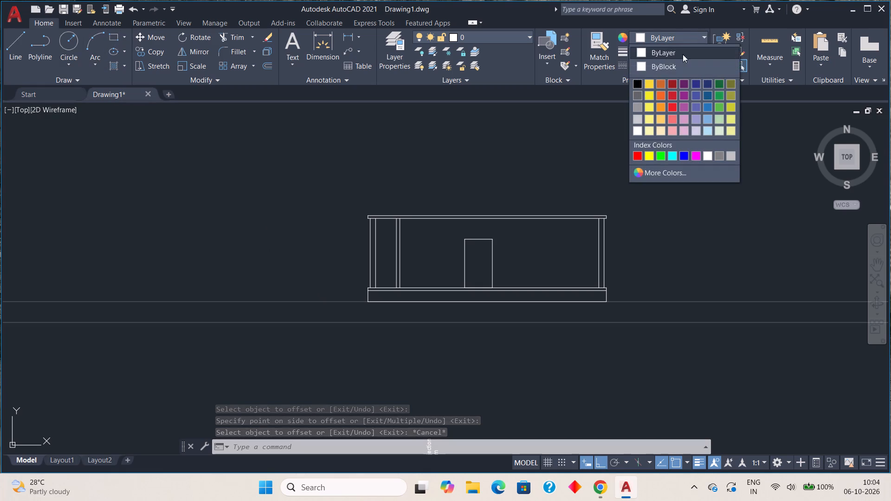
pyautogui.click(669, 54)
pyautogui.click(112, 31)
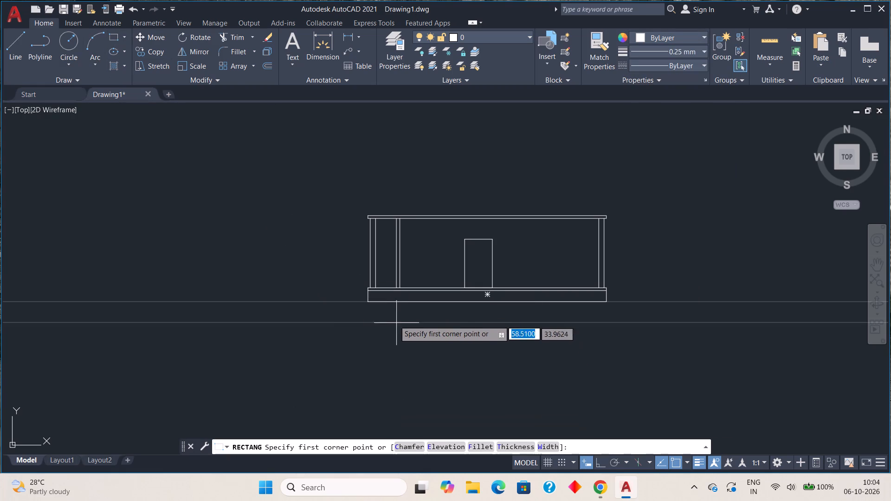
pyautogui.scroll(2, 378, 290)
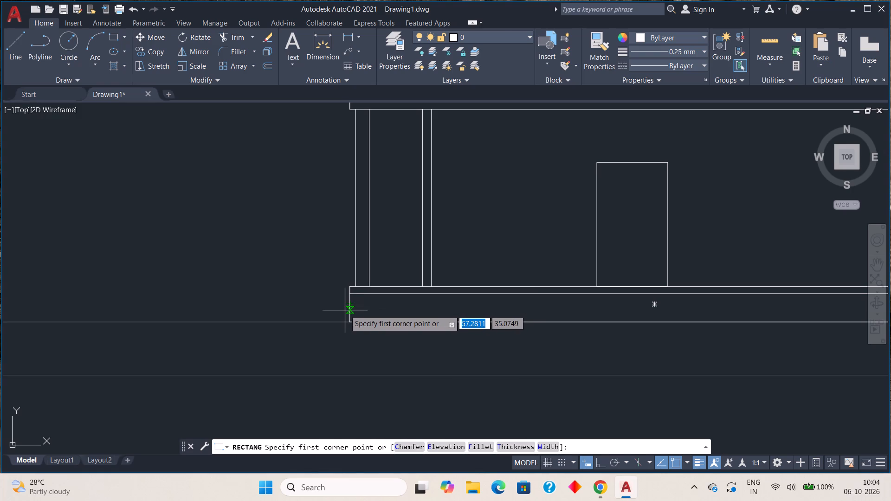
pyautogui.scroll(2, 380, 296)
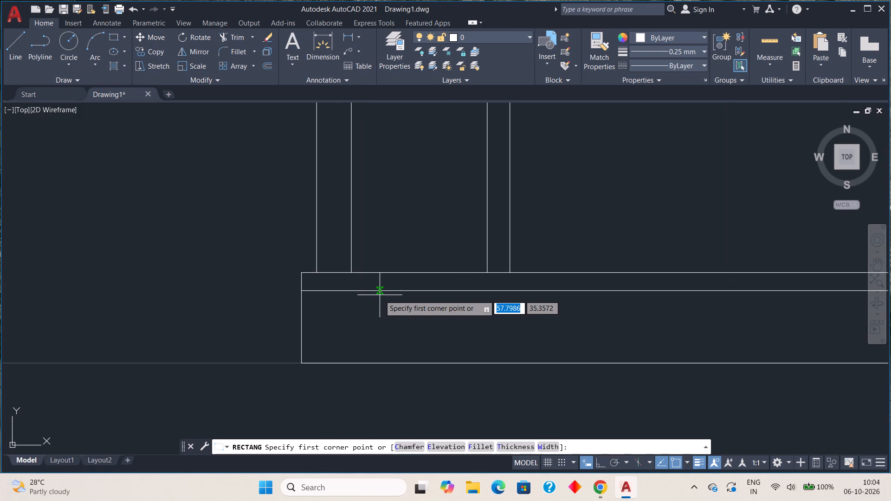
pyautogui.click(349, 275)
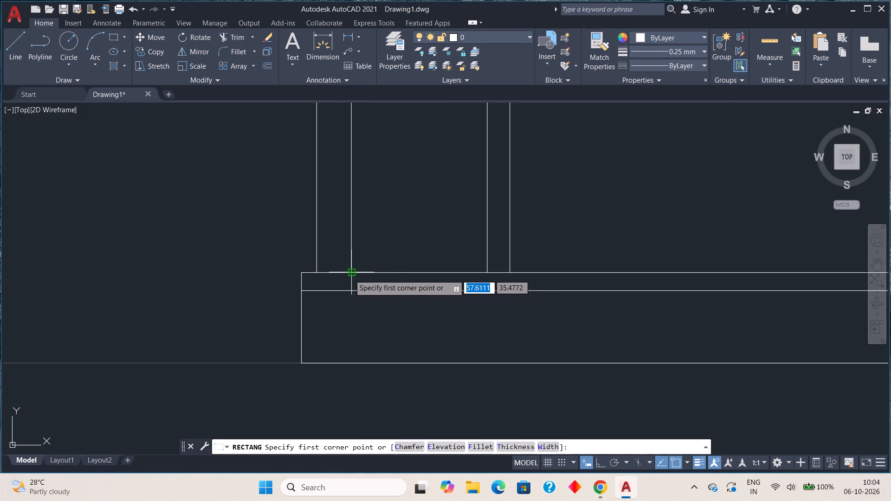
pyautogui.click(302, 362)
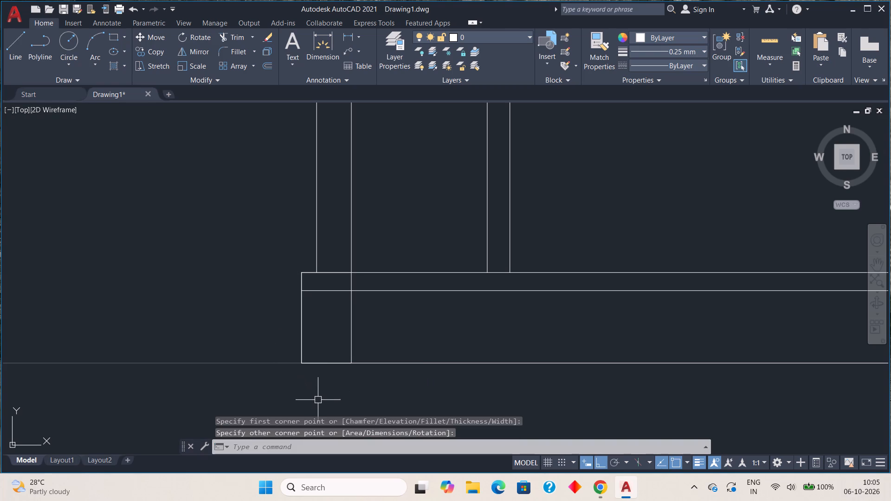
pyautogui.press('Escape')
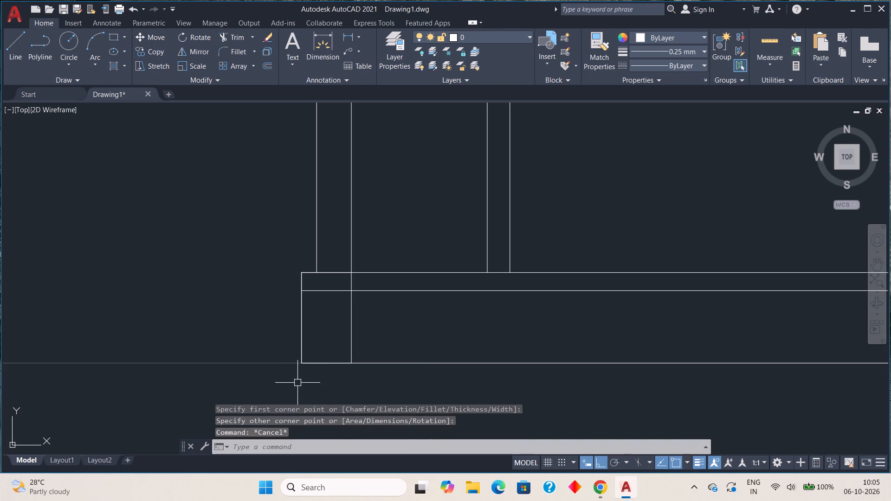
# Trim the floor layer's underside line where it passes through the new rectangle at the plinth's left end.
pyautogui.click(219, 37)
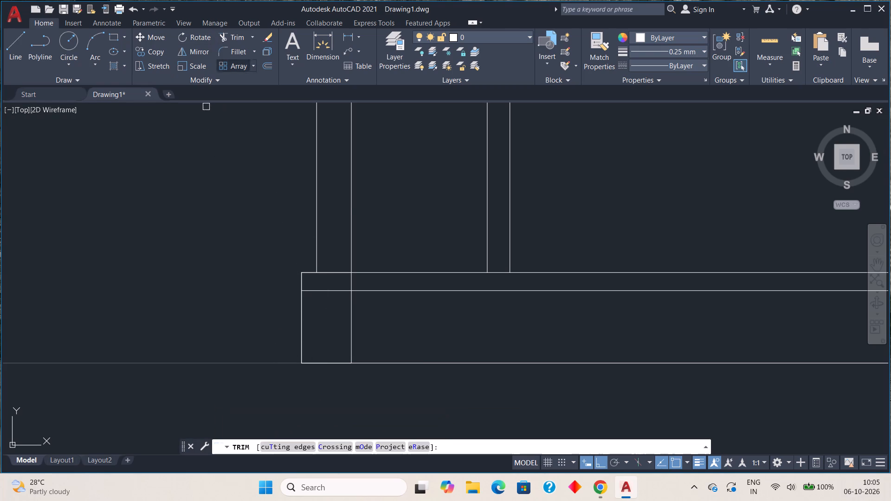
pyautogui.click(326, 293)
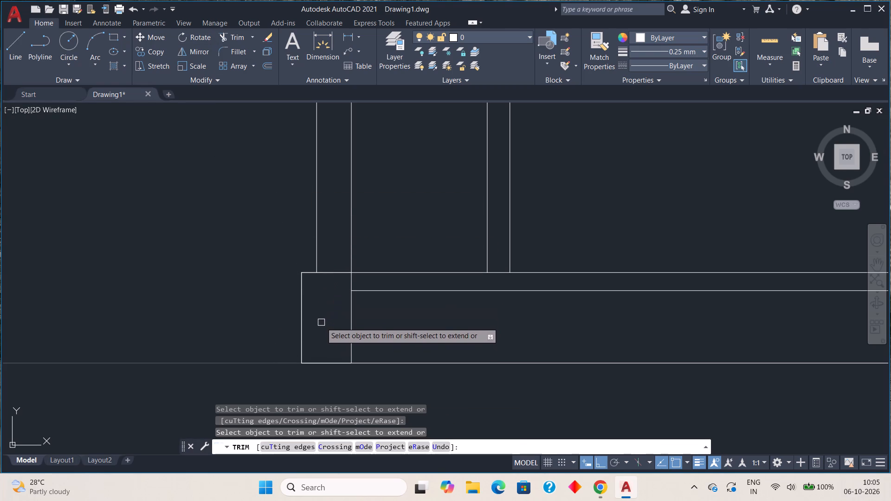
pyautogui.press('Escape')
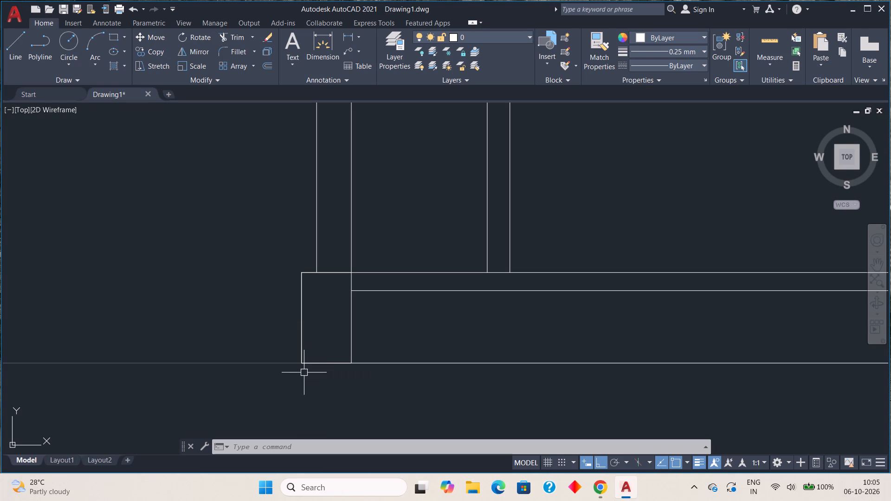
# Offset the lowest foundation level construction line upward by 0.15 to mark the top of the bottom foundation layer.
pyautogui.press('o')
pyautogui.press('Return')
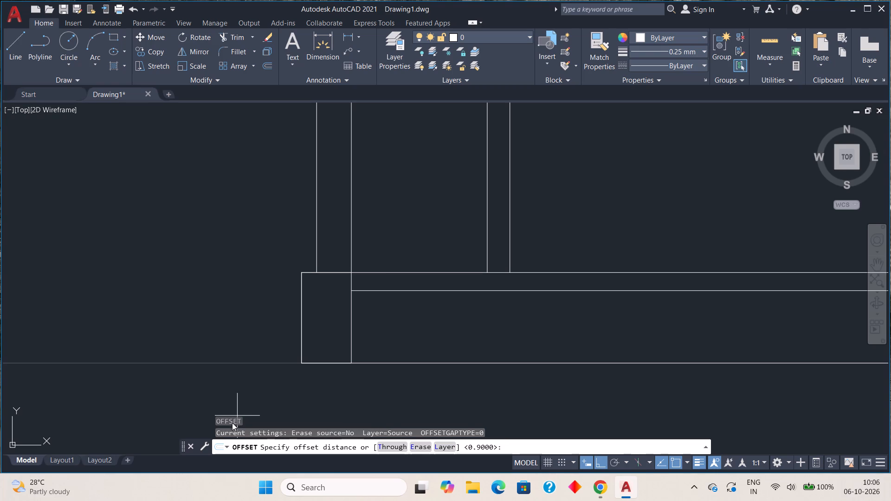
pyautogui.press('.')
pyautogui.press('1')
pyautogui.write('5')
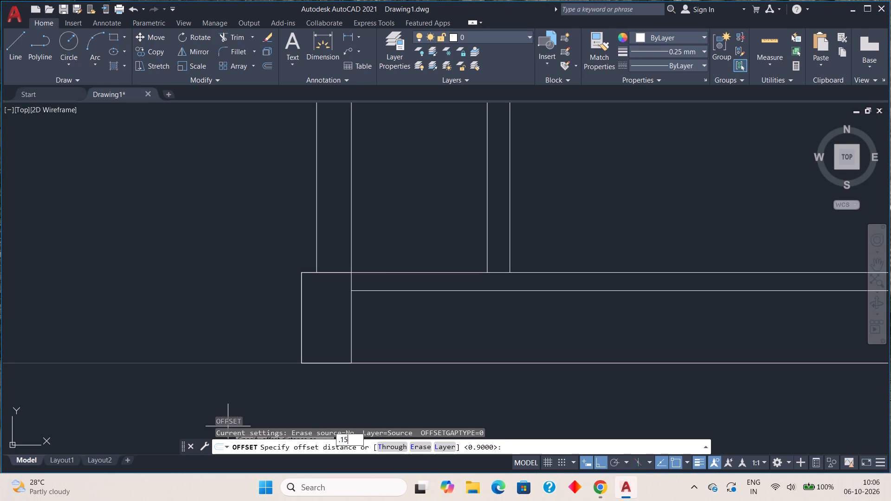
pyautogui.press('space')
pyautogui.scroll(-1, 304, 377)
pyautogui.moveTo(320, 373); pyautogui.dragTo(321, 328, button='middle')
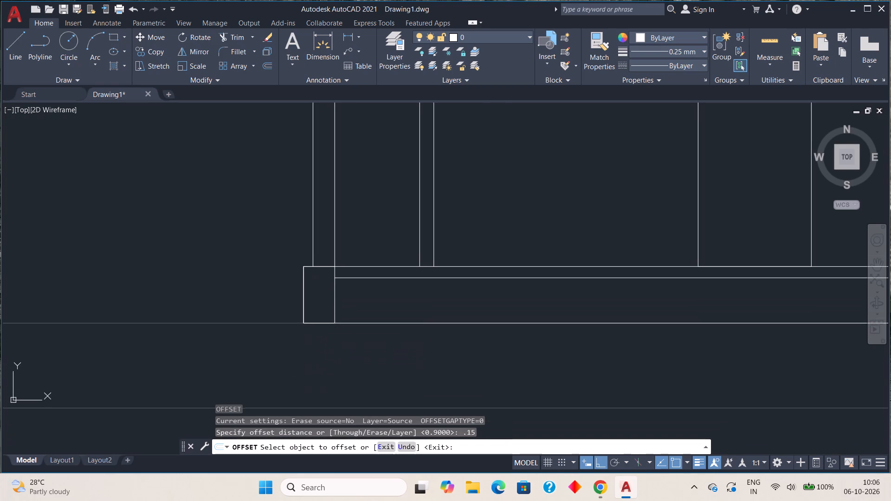
pyautogui.moveTo(297, 375); pyautogui.dragTo(314, 296, button='middle')
pyautogui.scroll(1, 326, 340)
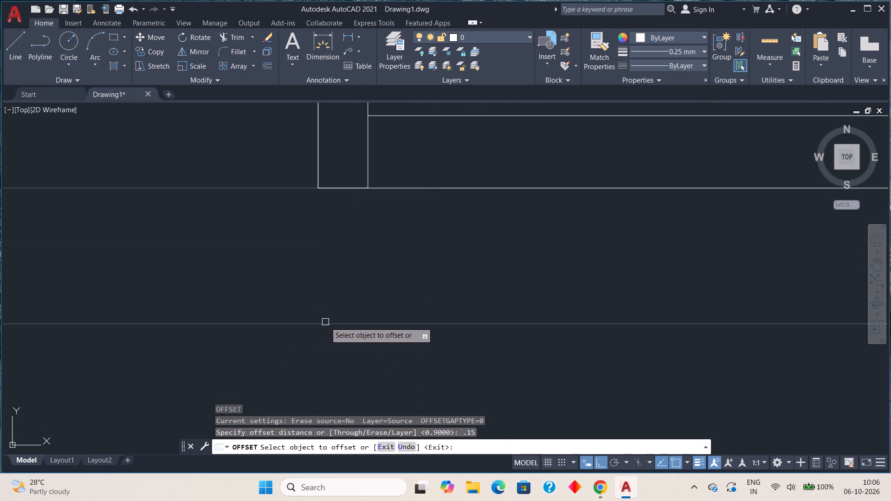
pyautogui.click(326, 324)
pyautogui.click(328, 276)
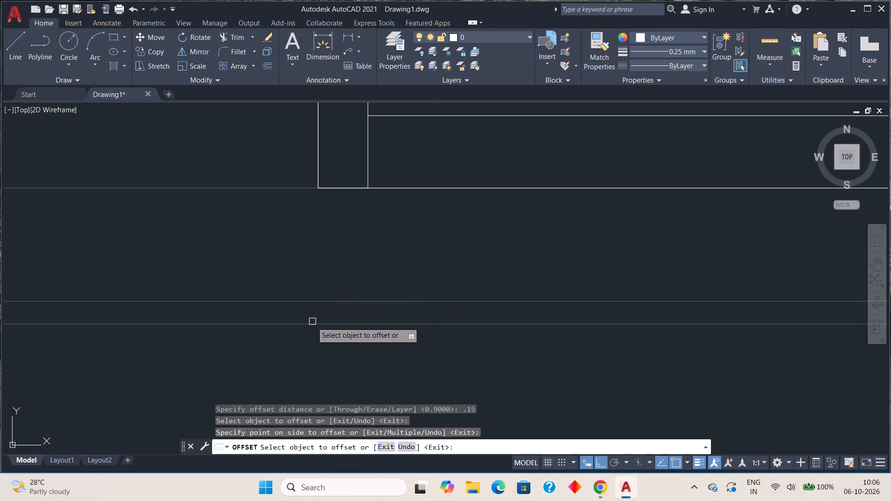
pyautogui.moveTo(317, 339); pyautogui.dragTo(323, 371, button='middle')
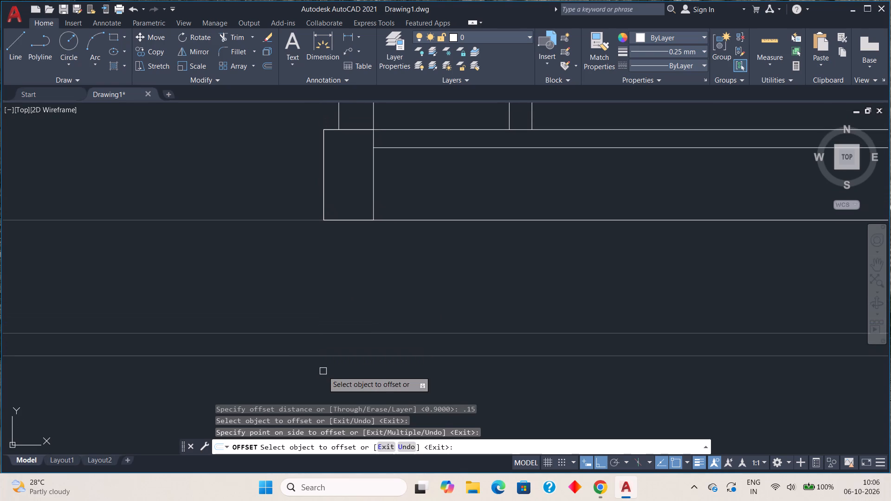
pyautogui.moveTo(344, 296); pyautogui.dragTo(345, 323, button='middle')
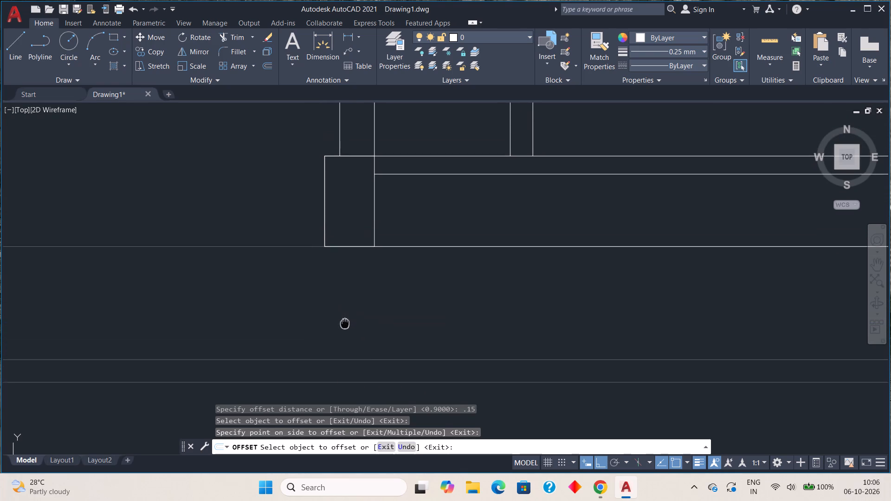
pyautogui.moveTo(345, 323); pyautogui.dragTo(345, 325, button='middle')
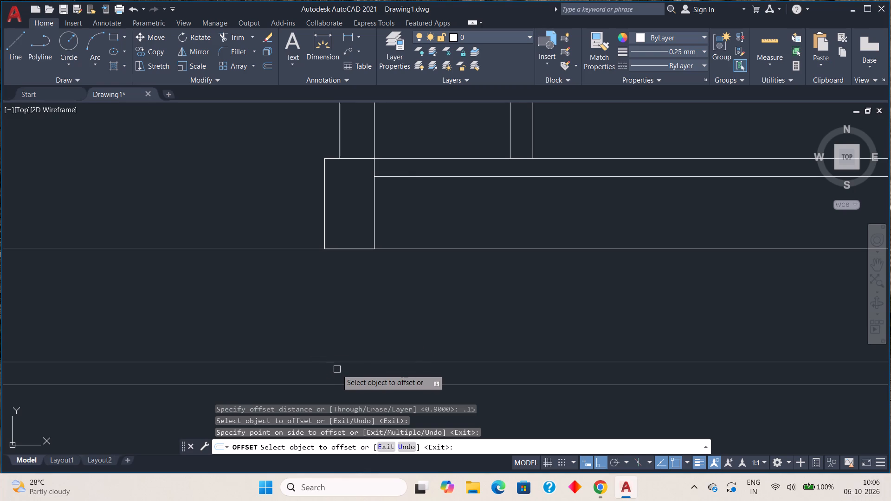
pyautogui.press('Escape')
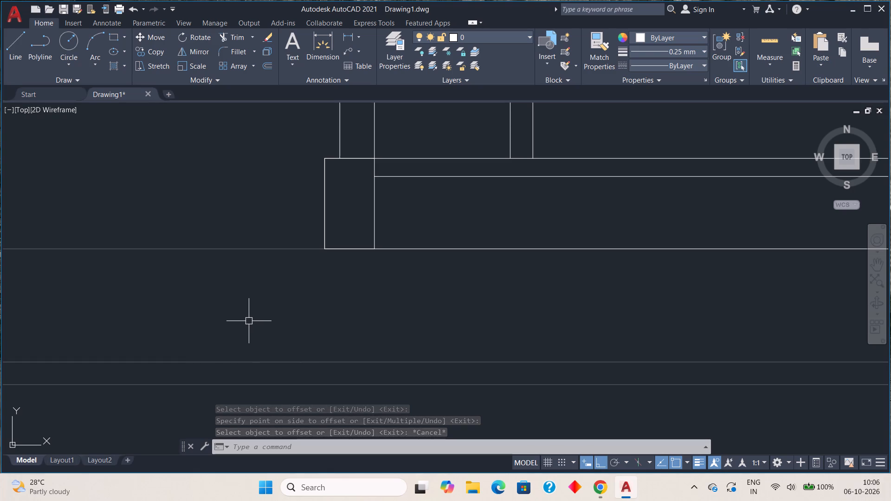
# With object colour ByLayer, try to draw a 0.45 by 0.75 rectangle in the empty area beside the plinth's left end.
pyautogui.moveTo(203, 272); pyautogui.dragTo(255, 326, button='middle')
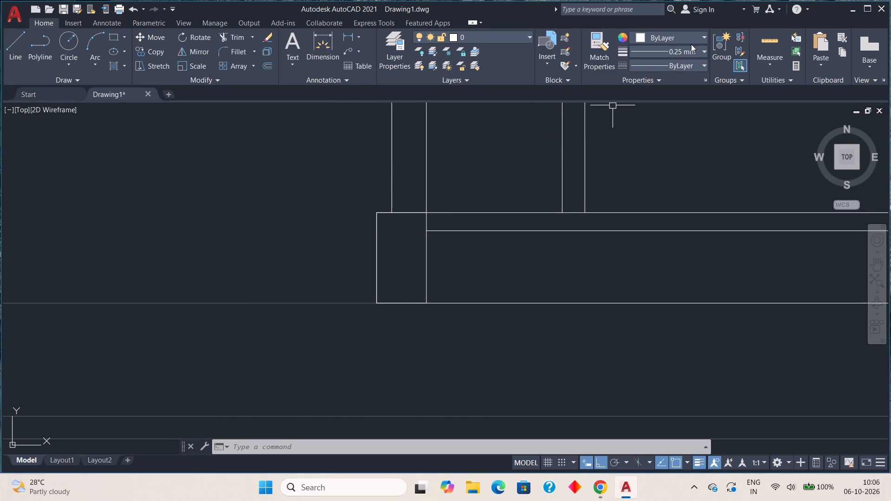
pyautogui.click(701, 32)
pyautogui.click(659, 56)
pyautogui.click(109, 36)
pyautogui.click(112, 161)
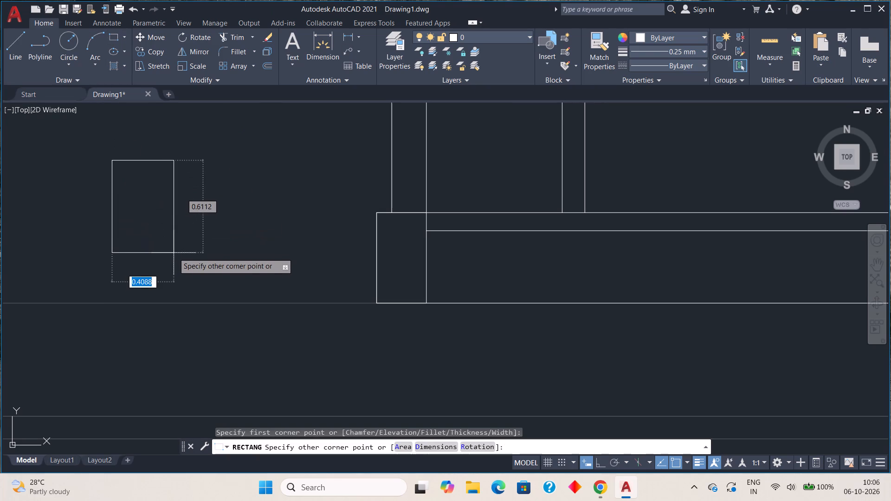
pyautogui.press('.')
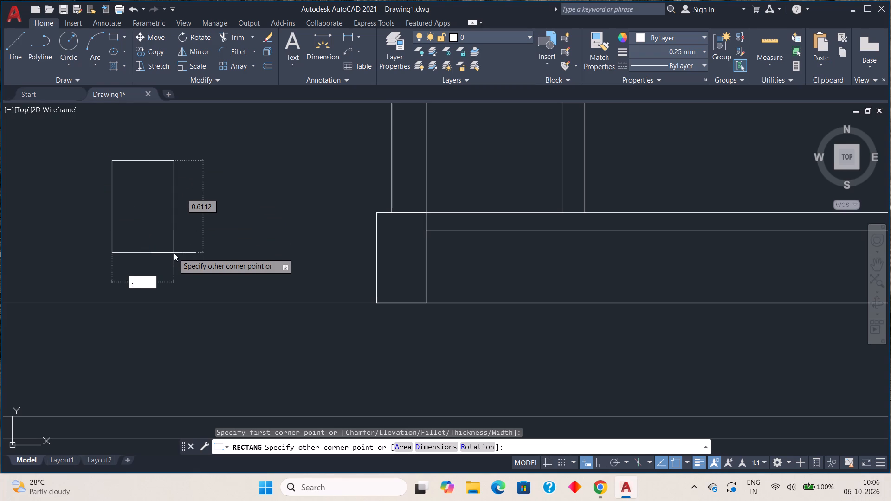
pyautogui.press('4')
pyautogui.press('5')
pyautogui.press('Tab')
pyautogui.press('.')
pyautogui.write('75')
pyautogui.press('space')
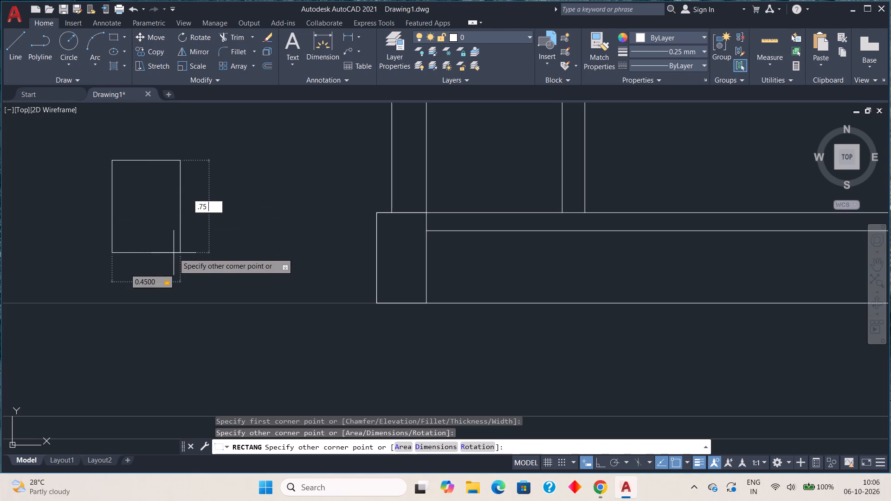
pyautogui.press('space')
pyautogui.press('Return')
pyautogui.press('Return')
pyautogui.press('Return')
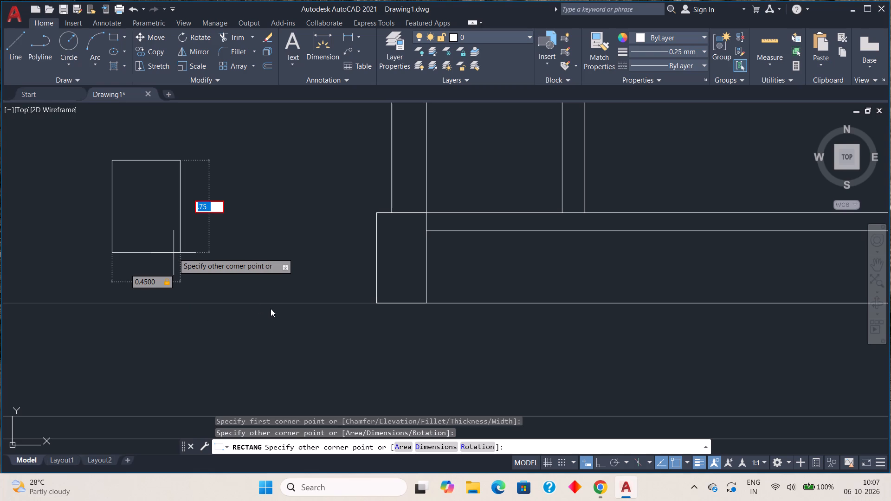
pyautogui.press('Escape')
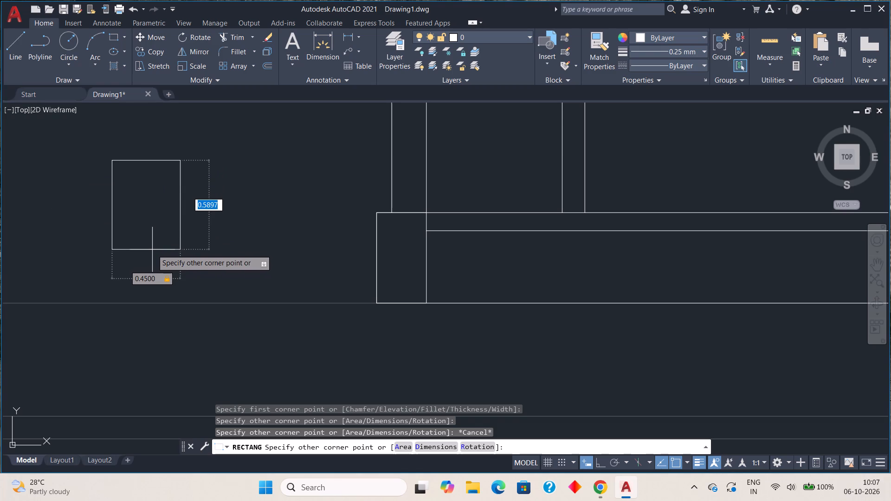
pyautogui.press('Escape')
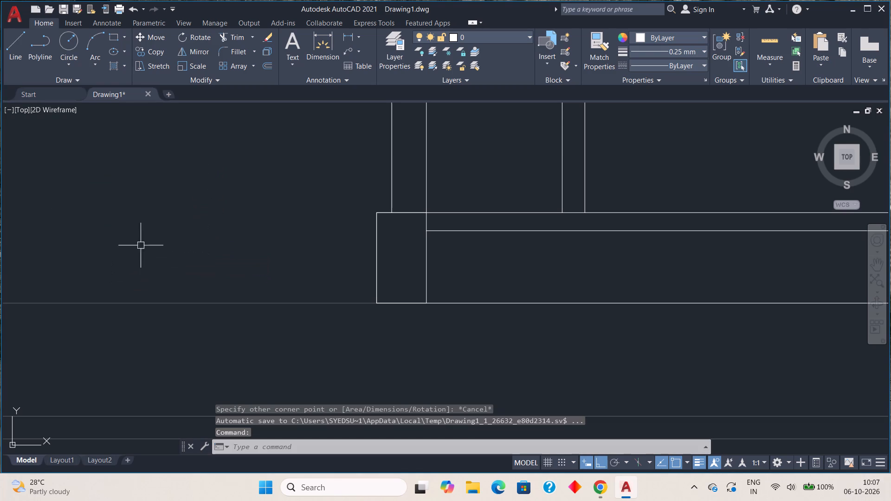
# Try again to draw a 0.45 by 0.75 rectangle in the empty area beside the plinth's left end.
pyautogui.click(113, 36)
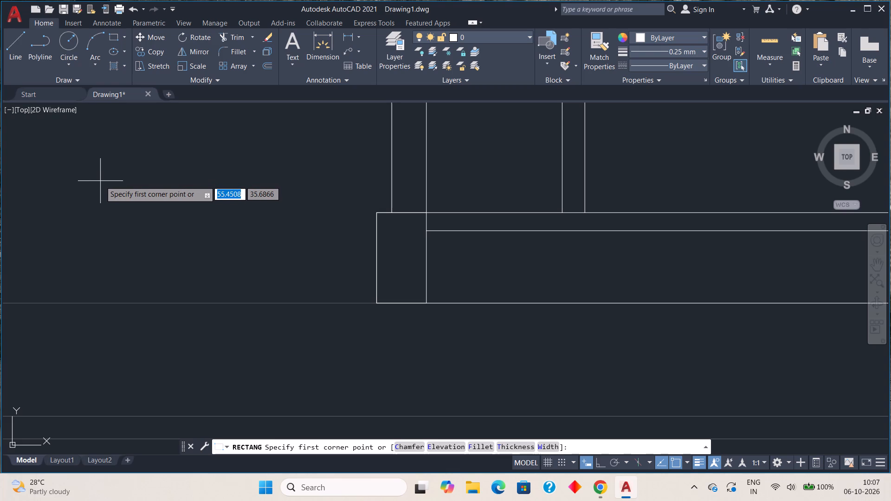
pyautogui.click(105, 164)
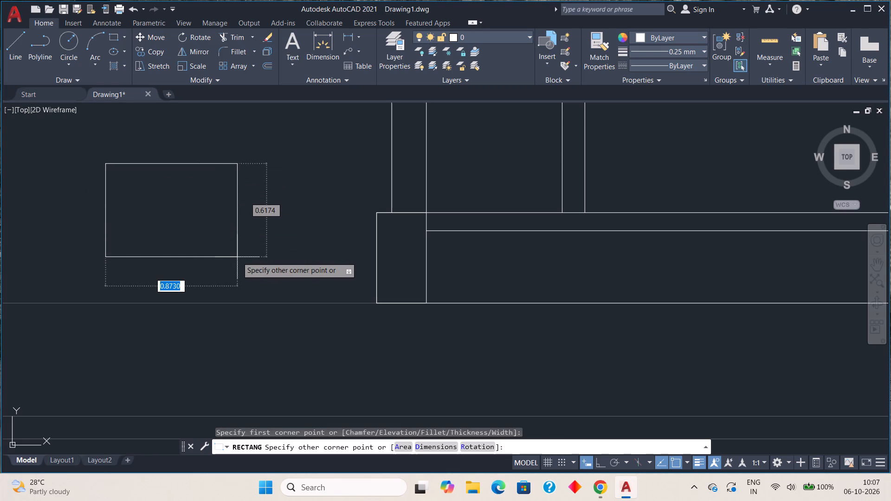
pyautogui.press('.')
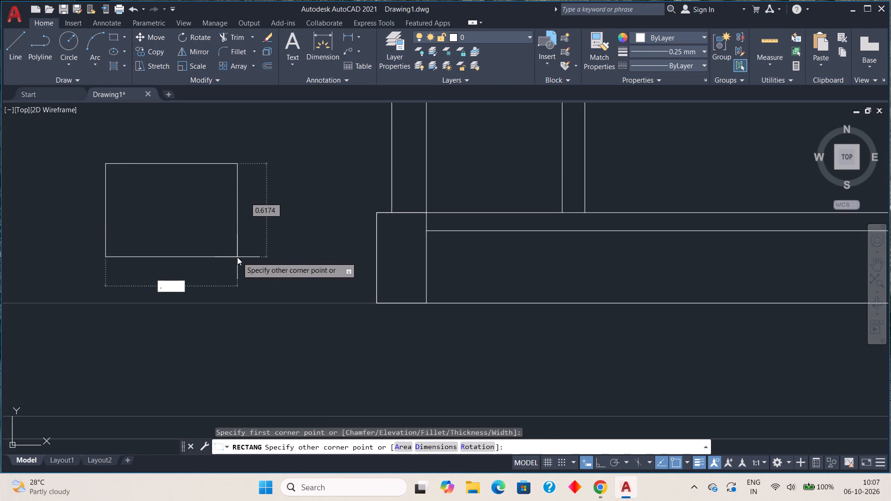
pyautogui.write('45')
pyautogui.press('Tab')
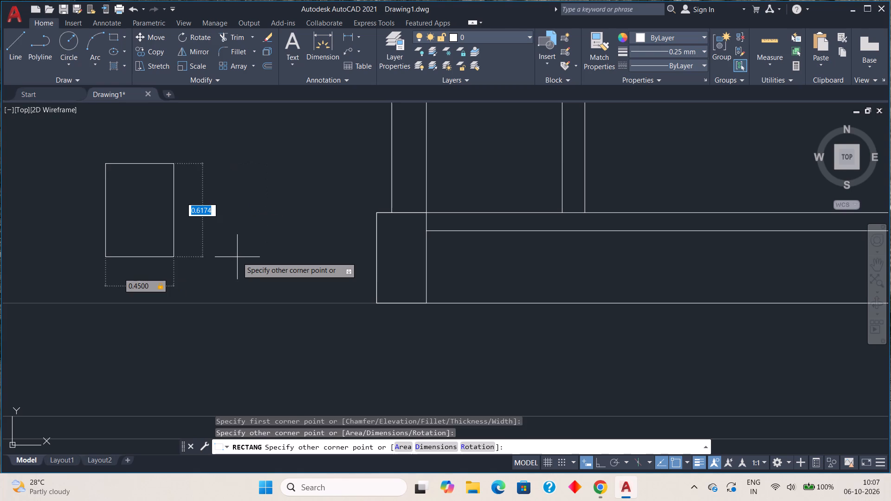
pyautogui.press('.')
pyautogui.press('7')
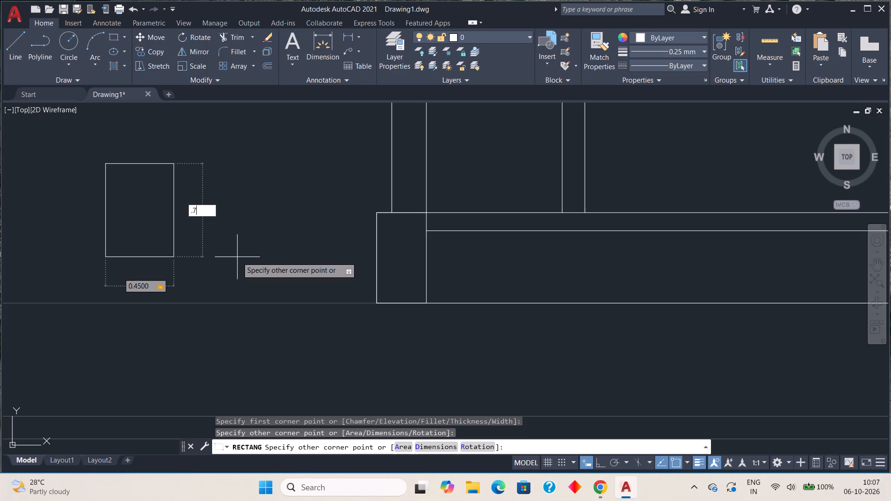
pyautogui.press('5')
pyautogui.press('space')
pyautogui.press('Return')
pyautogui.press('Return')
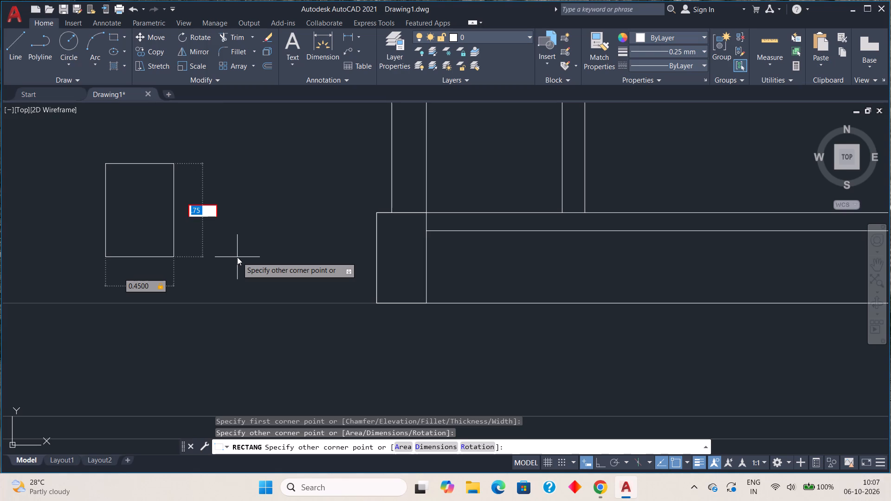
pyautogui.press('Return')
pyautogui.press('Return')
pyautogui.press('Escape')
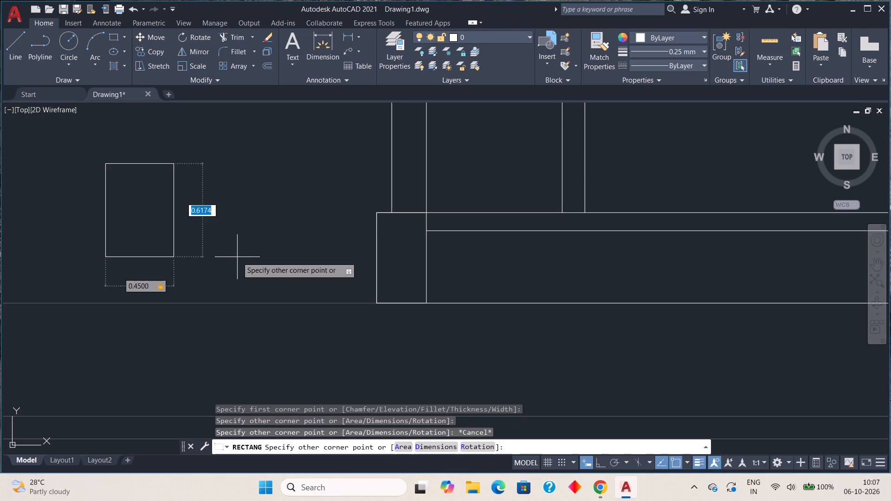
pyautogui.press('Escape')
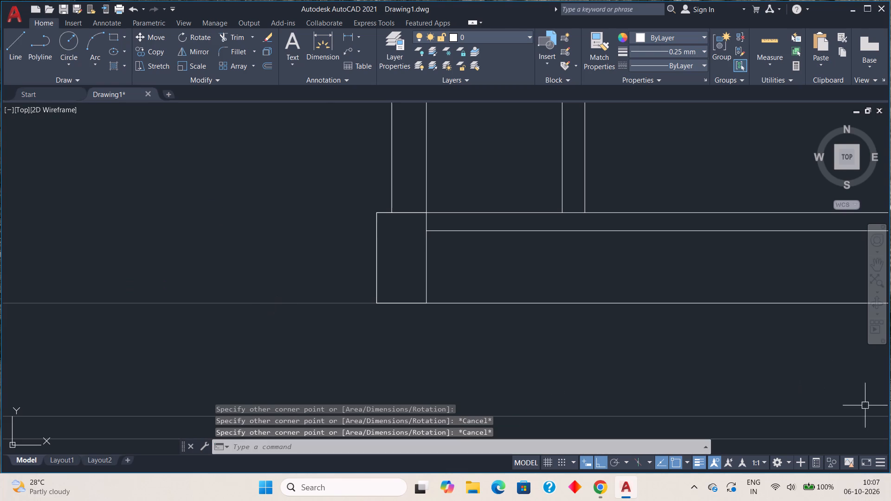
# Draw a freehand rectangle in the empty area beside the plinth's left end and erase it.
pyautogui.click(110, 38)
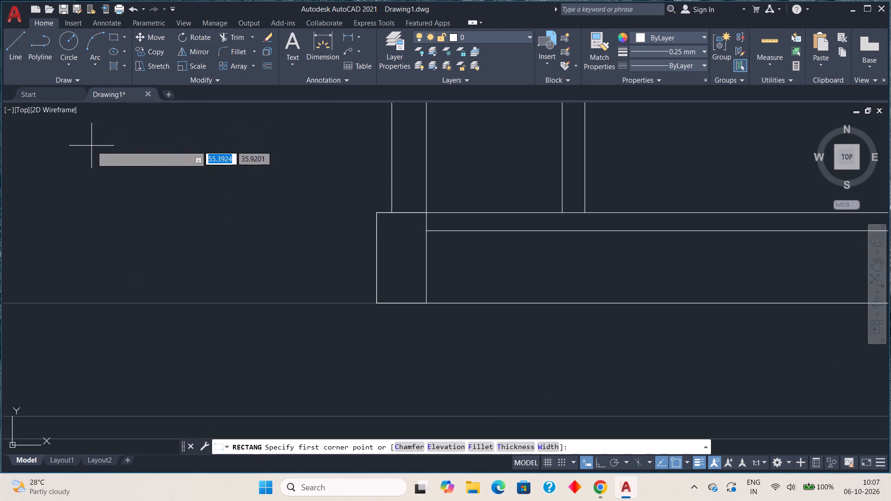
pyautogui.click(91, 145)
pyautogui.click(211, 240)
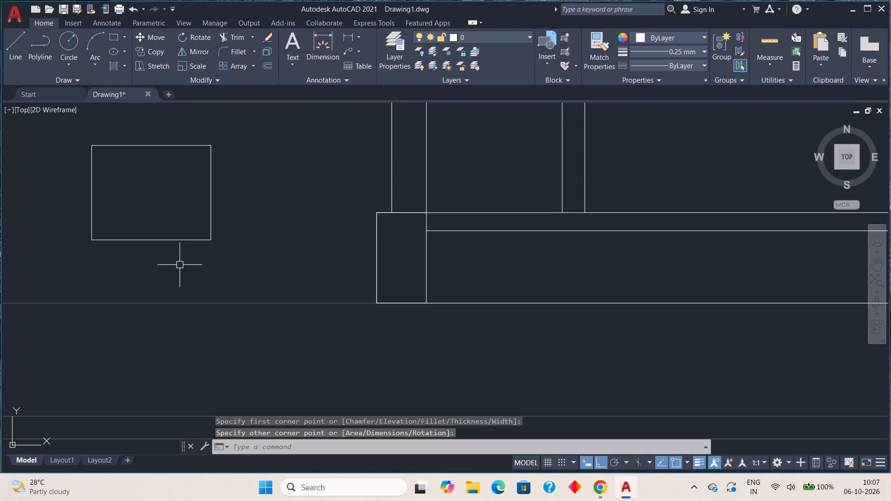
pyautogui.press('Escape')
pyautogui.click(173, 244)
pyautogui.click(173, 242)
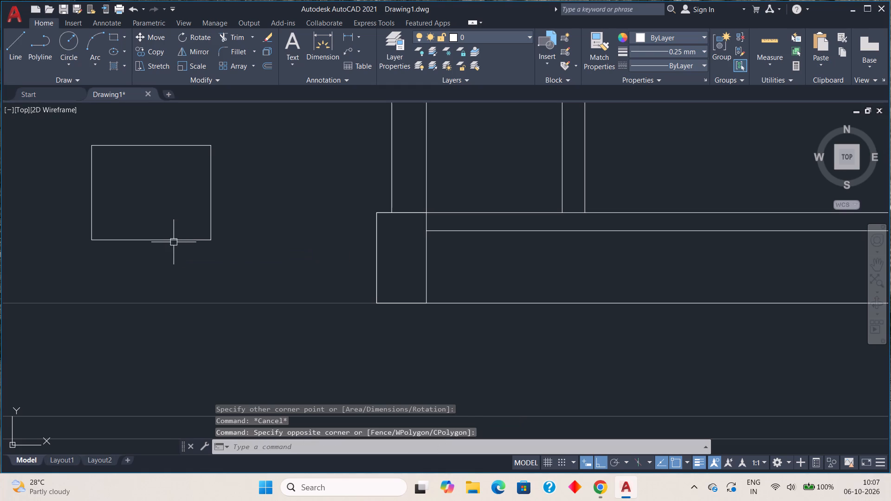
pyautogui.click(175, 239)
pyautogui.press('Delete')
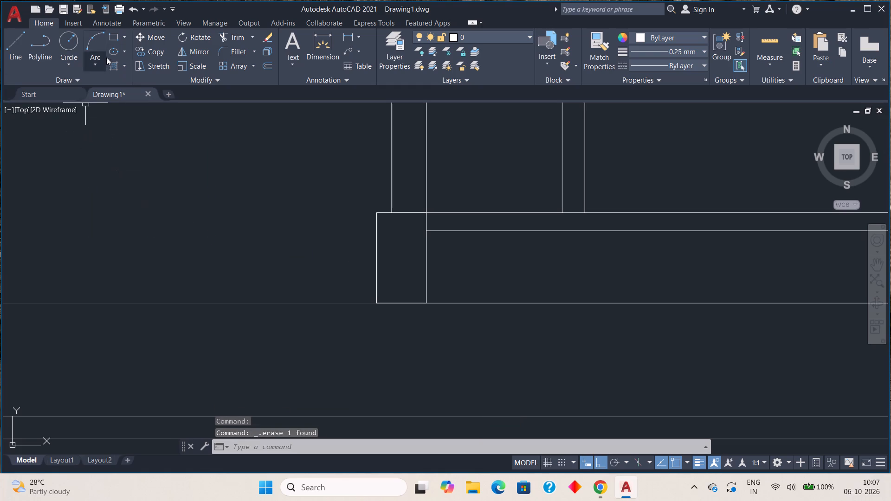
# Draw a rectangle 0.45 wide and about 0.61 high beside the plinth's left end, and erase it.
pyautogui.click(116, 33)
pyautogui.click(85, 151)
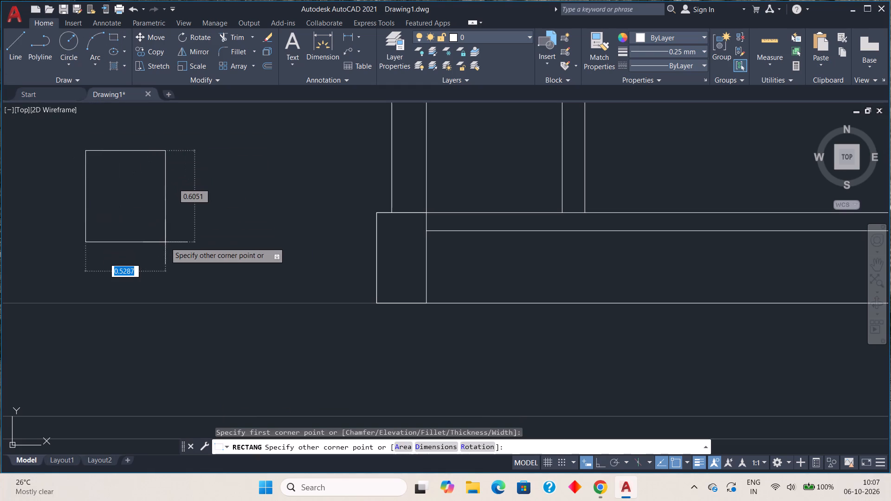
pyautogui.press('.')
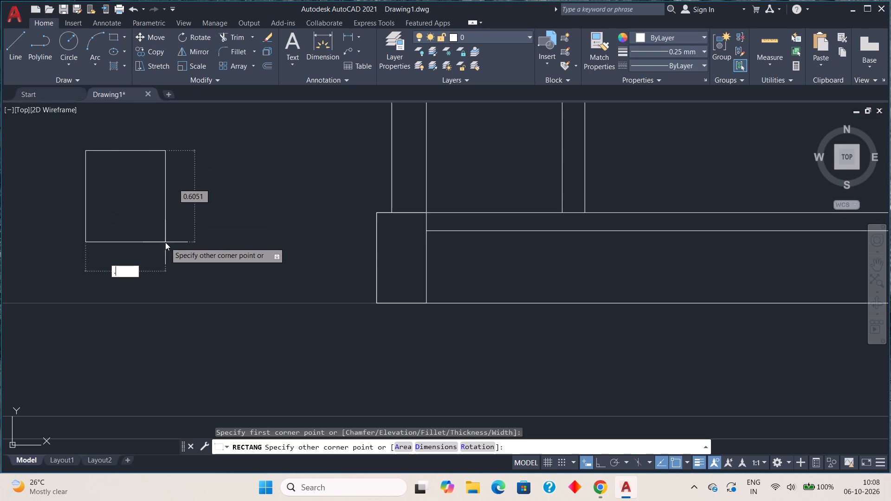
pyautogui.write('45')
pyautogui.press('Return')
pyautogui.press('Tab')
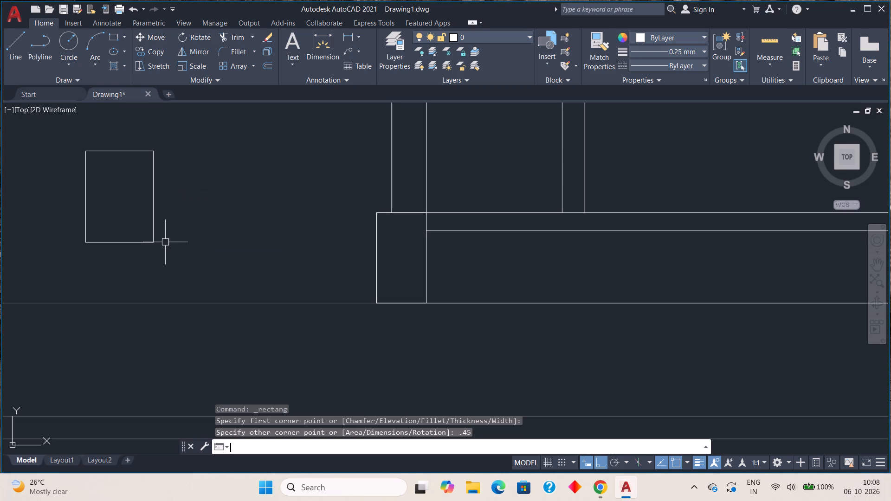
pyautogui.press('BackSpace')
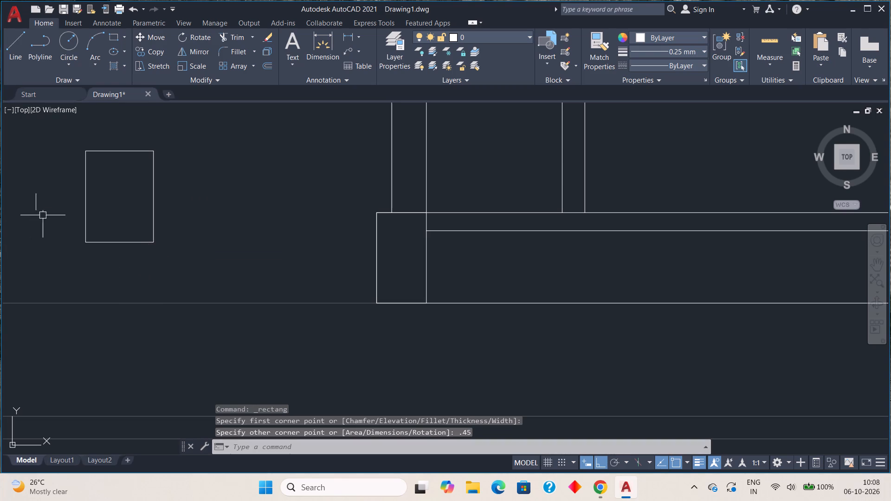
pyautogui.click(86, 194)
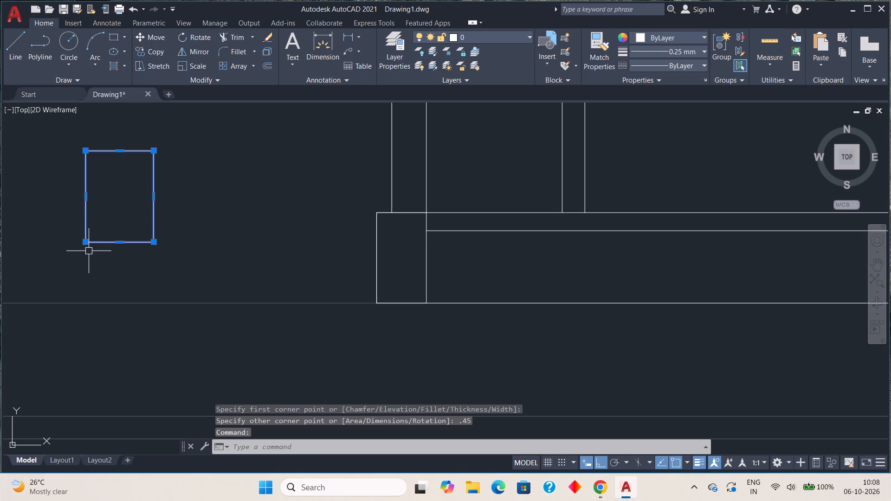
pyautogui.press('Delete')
# Draw a rectangle 0.45 wide and 0.75 high in the empty area beside the plinth's left end.
pyautogui.click(110, 36)
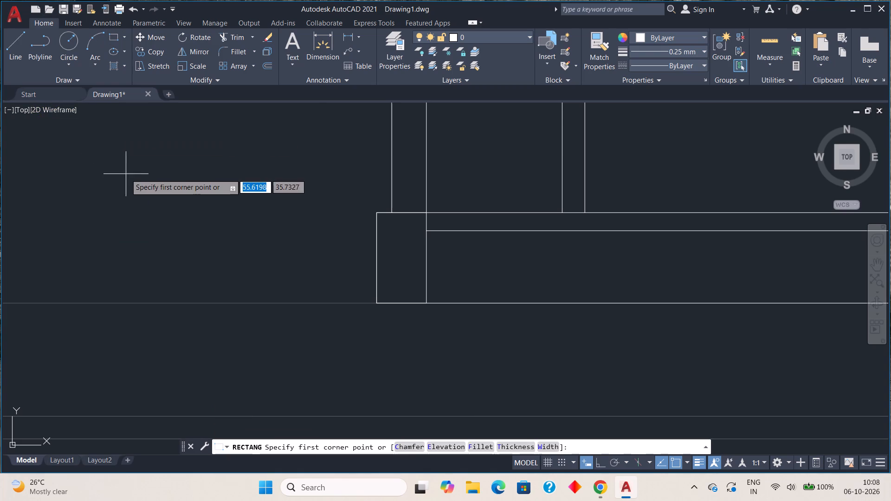
pyautogui.click(123, 173)
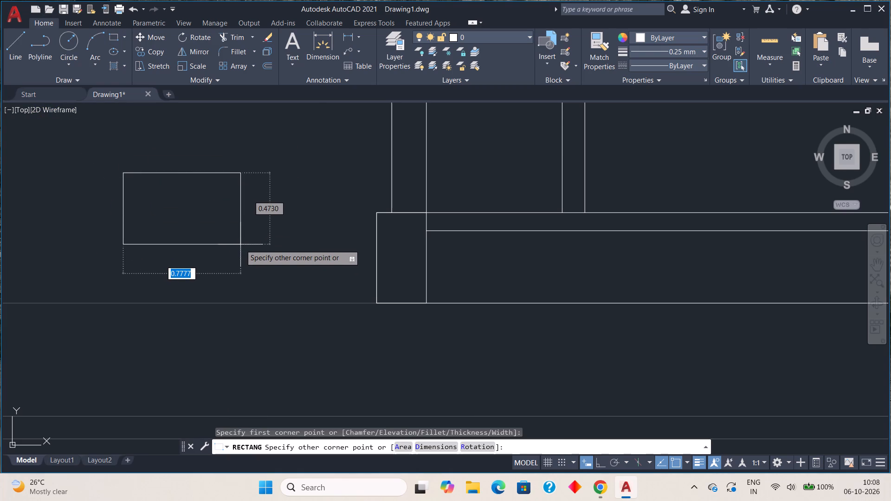
pyautogui.press('.')
pyautogui.write('45')
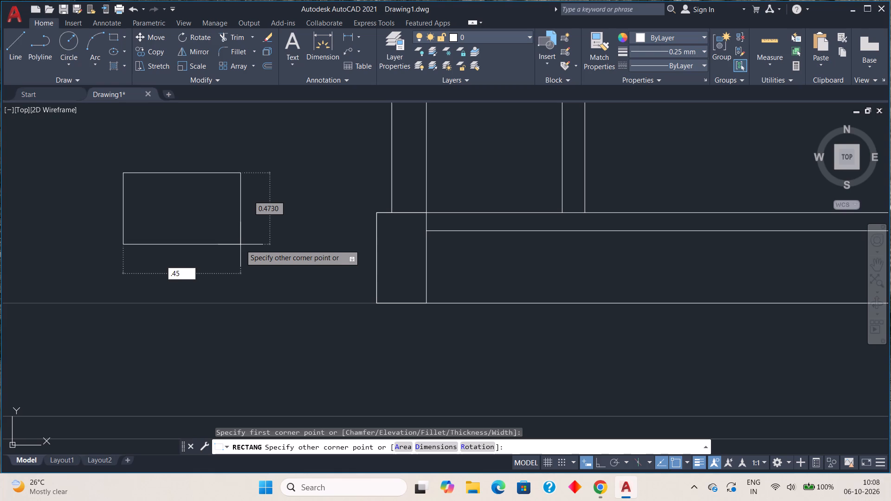
pyautogui.press('Tab')
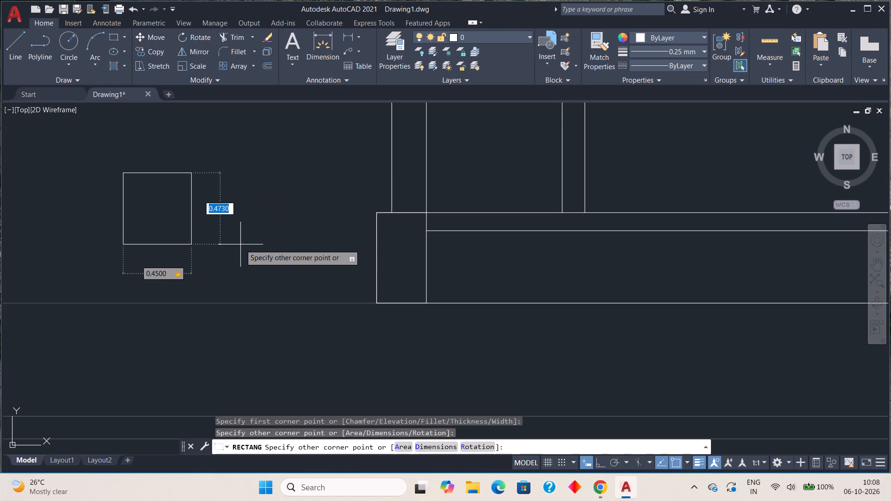
pyautogui.press('.')
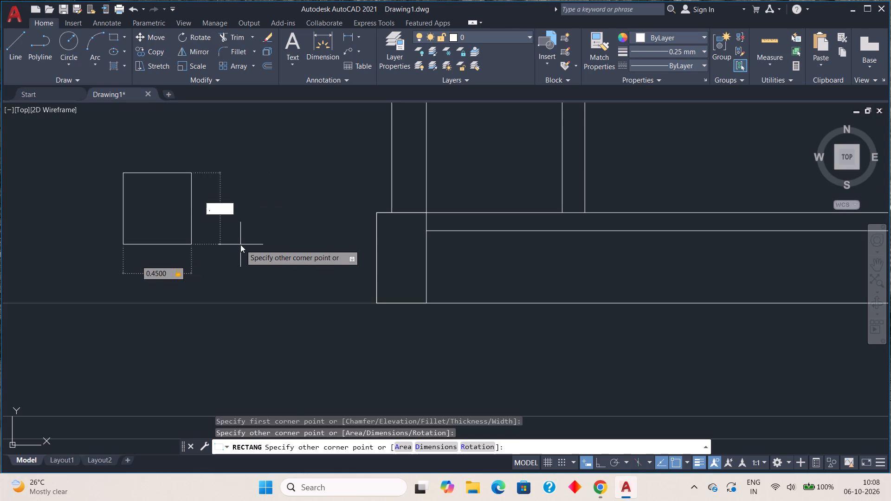
pyautogui.write('75')
pyautogui.press('Return')
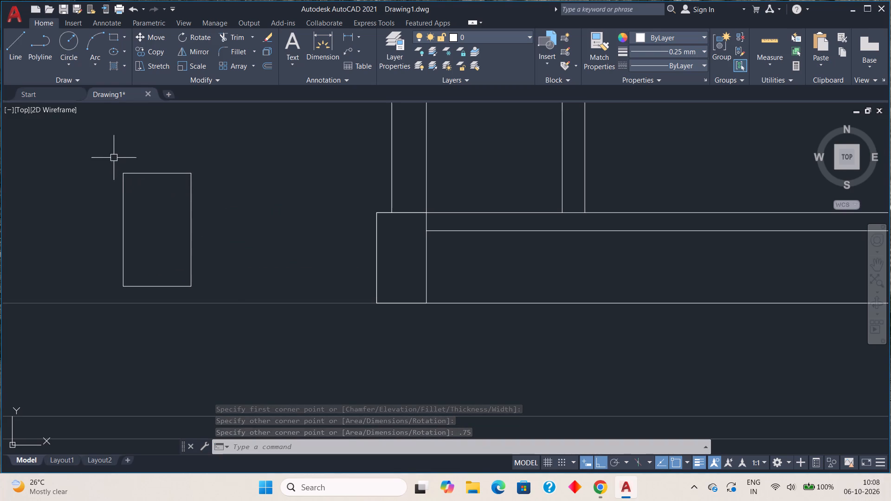
# With ortho off, move the 0.45 by 0.75 rectangle by its lower right corner to sit directly beneath the plinth's left end block, between the guide lines.
pyautogui.moveTo(110, 157); pyautogui.dragTo(110, 165)
pyautogui.click(217, 289)
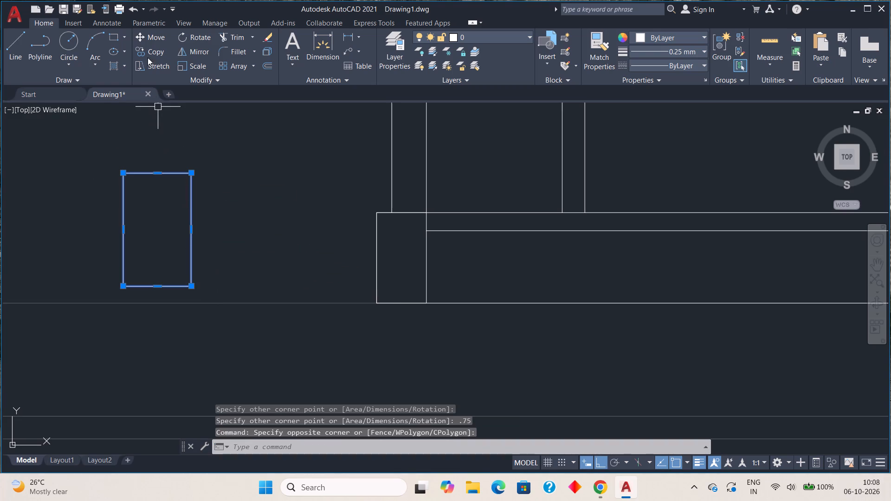
pyautogui.click(150, 37)
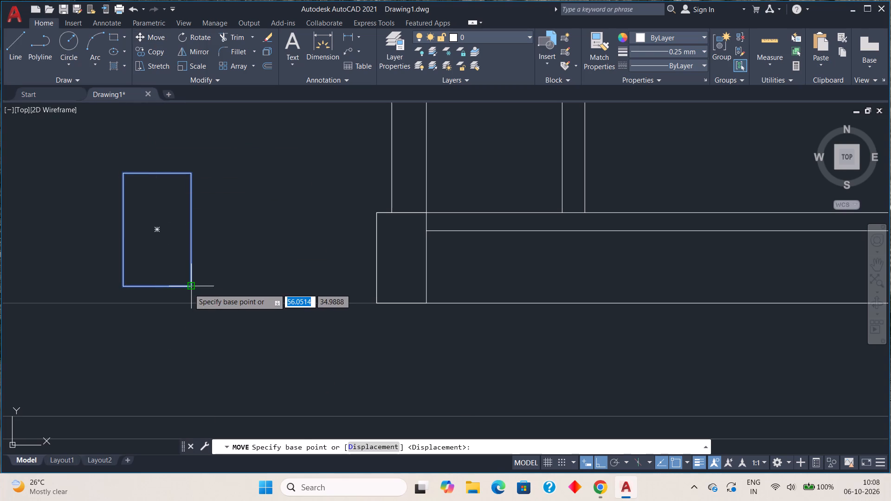
pyautogui.click(189, 289)
pyautogui.scroll(-1, 378, 368)
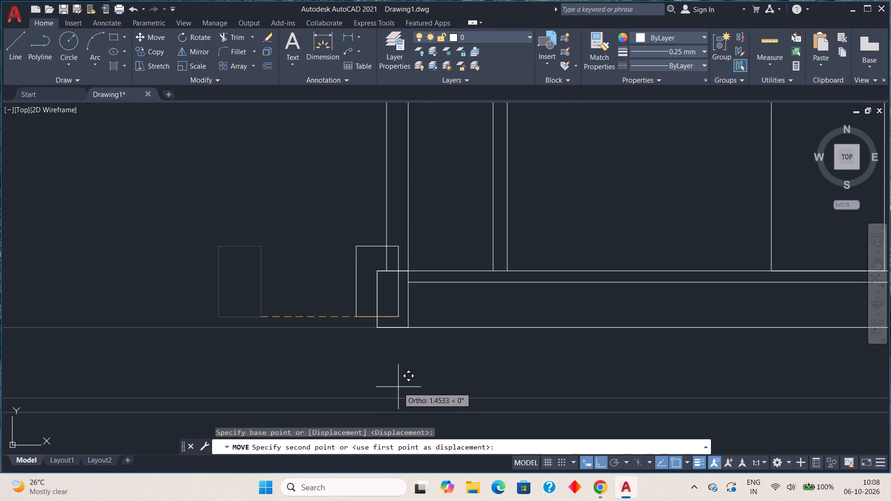
pyautogui.click(600, 460)
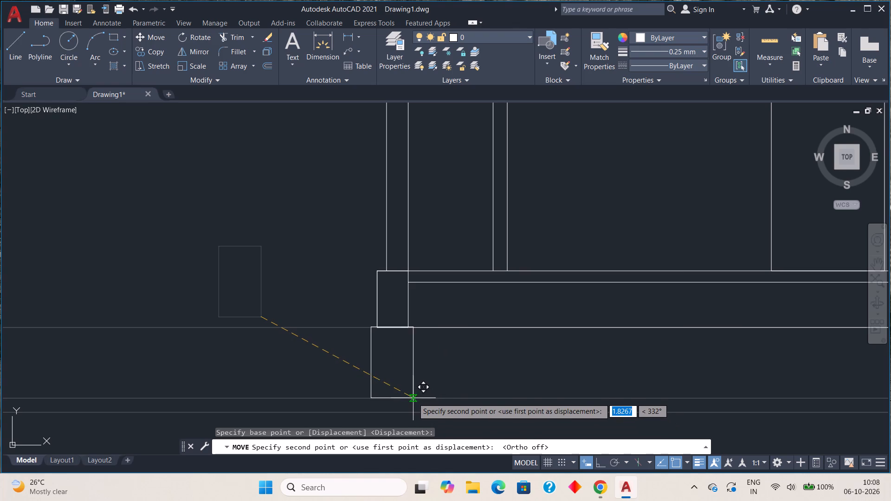
pyautogui.scroll(3, 414, 401)
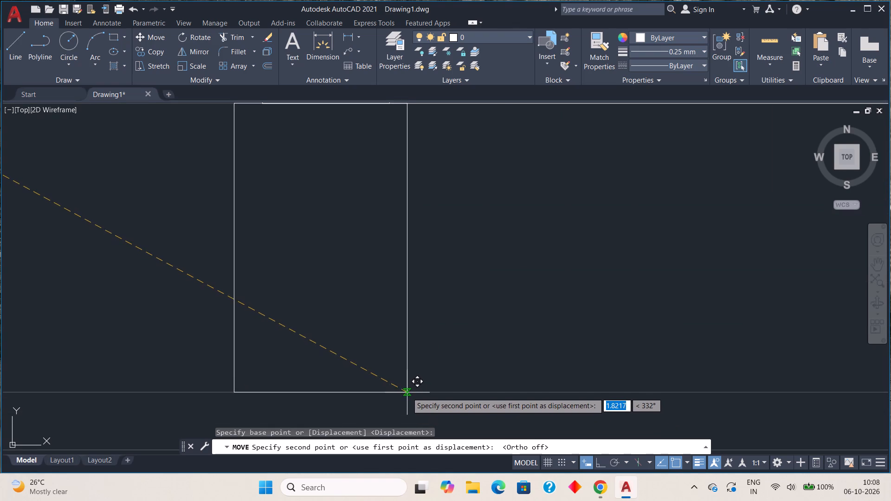
pyautogui.scroll(-2, 407, 393)
pyautogui.scroll(3, 410, 393)
pyautogui.scroll(-1, 407, 394)
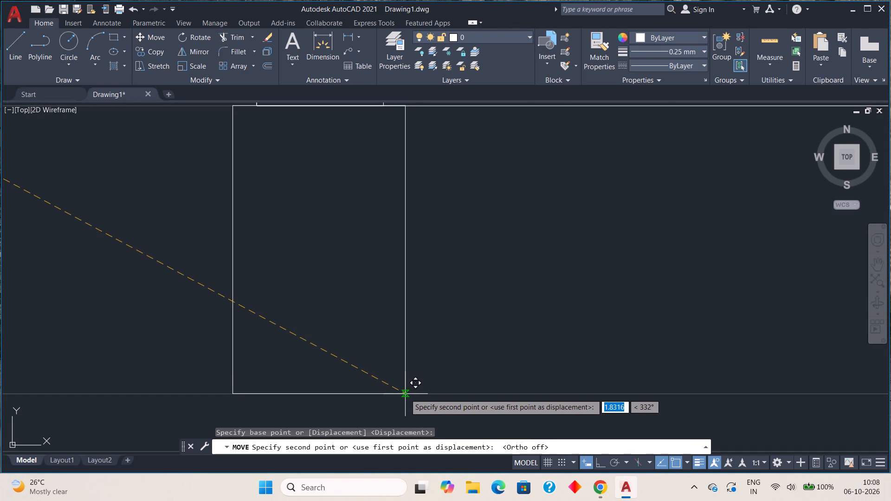
pyautogui.click(405, 394)
pyautogui.scroll(-2, 424, 389)
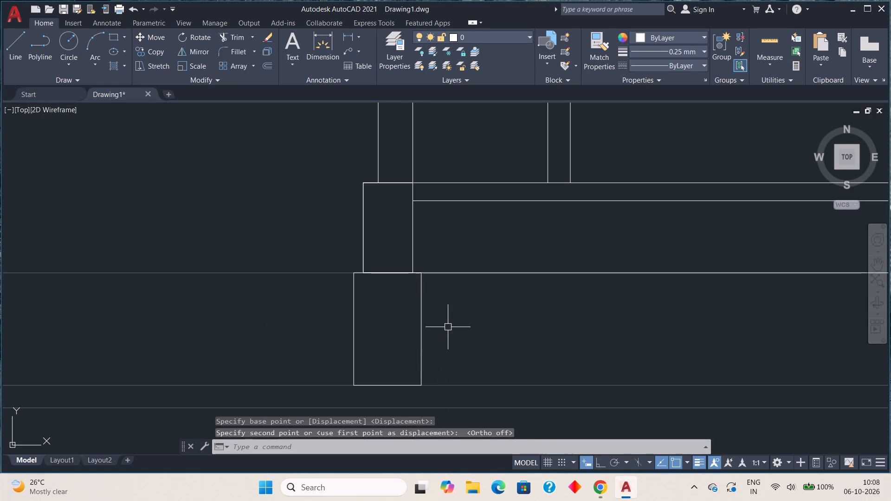
# Draw a rectangle 0.9 wide and 0.15 high in the empty area to the left of the section.
pyautogui.moveTo(448, 325); pyautogui.dragTo(446, 347, button='middle')
pyautogui.scroll(4, 412, 295)
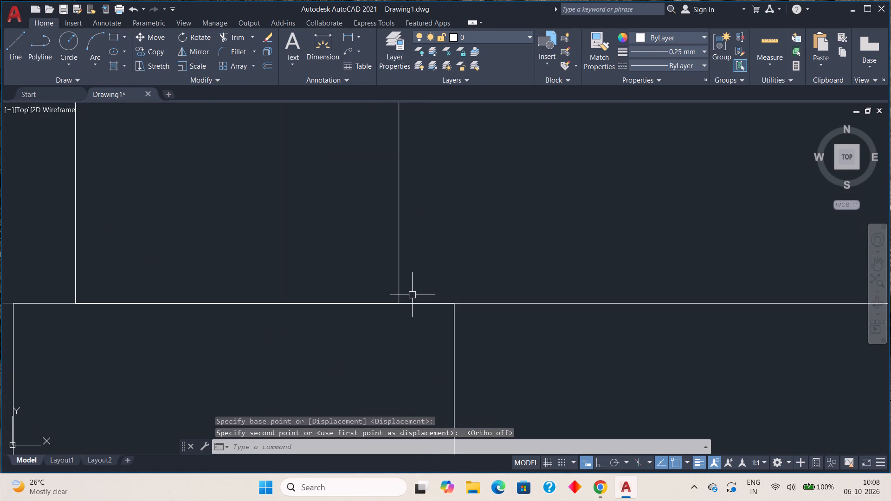
pyautogui.scroll(-1, 412, 296)
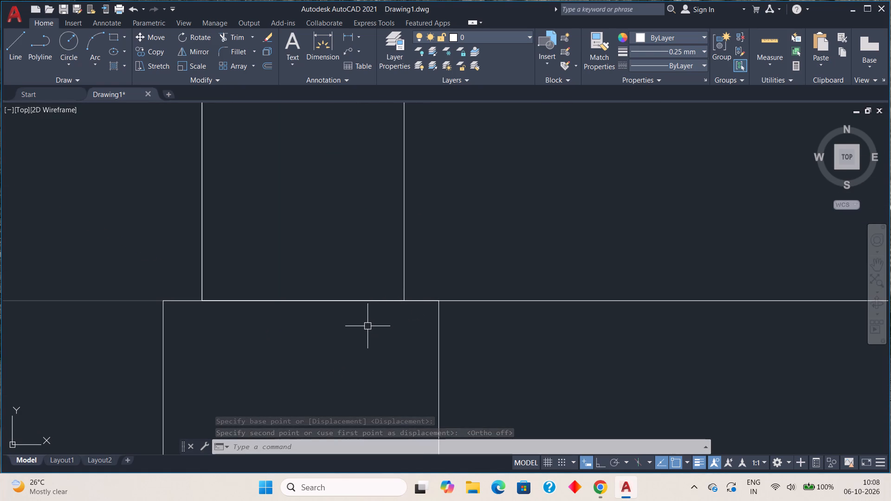
pyautogui.scroll(-4, 270, 310)
pyautogui.moveTo(304, 314); pyautogui.dragTo(491, 309, button='middle')
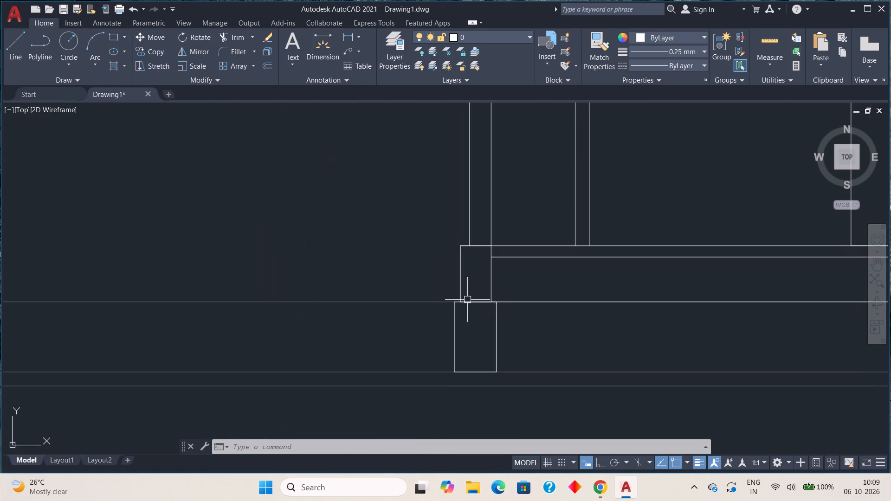
pyautogui.click(117, 33)
pyautogui.click(90, 151)
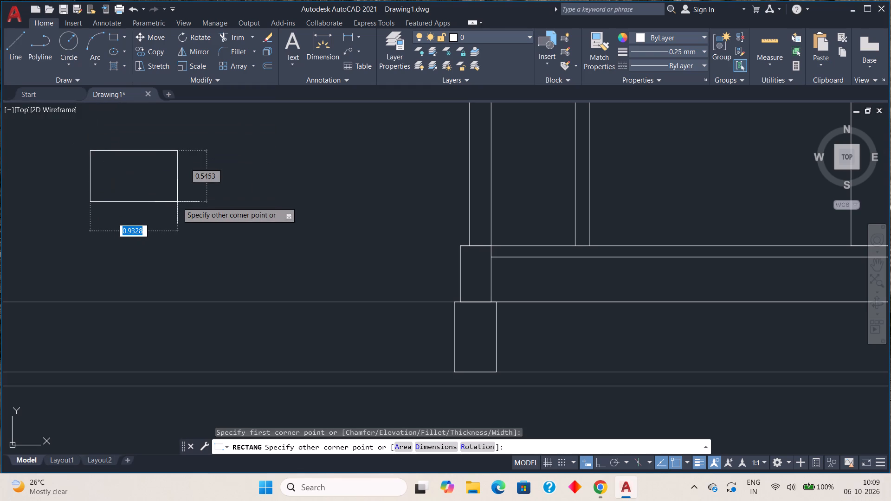
pyautogui.write('.9')
pyautogui.press('Tab')
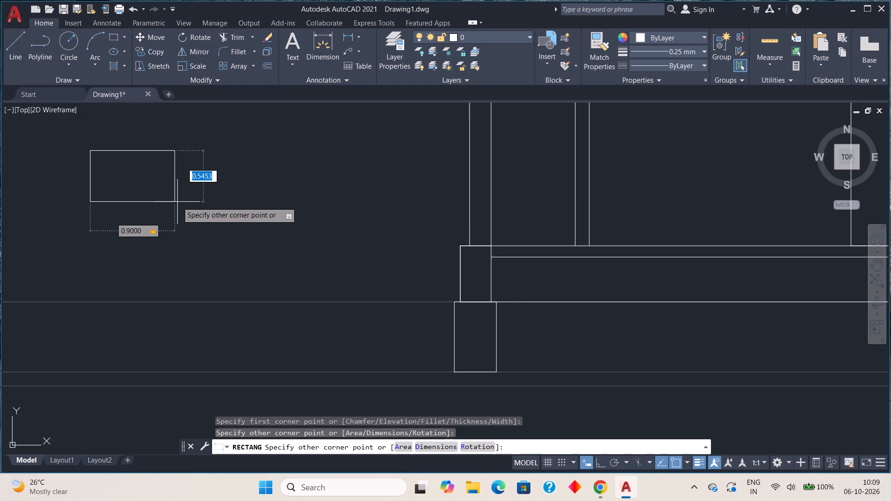
pyautogui.write('.1')
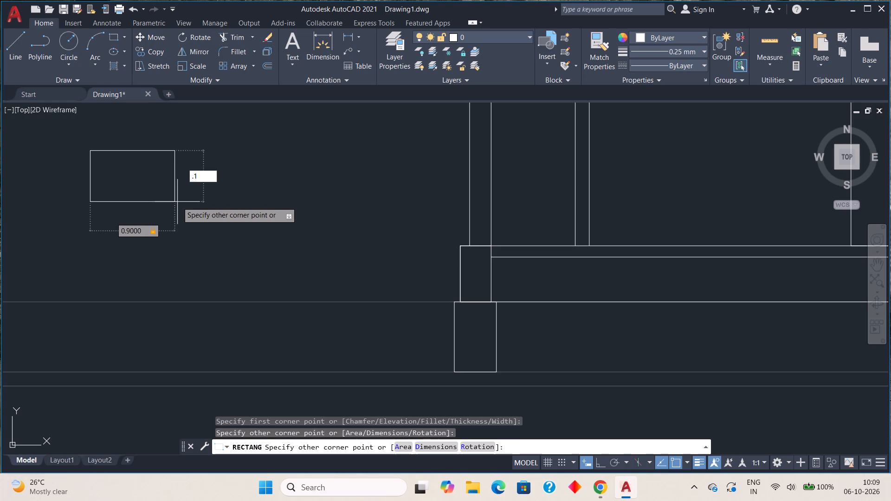
pyautogui.press('5')
pyautogui.press('Return')
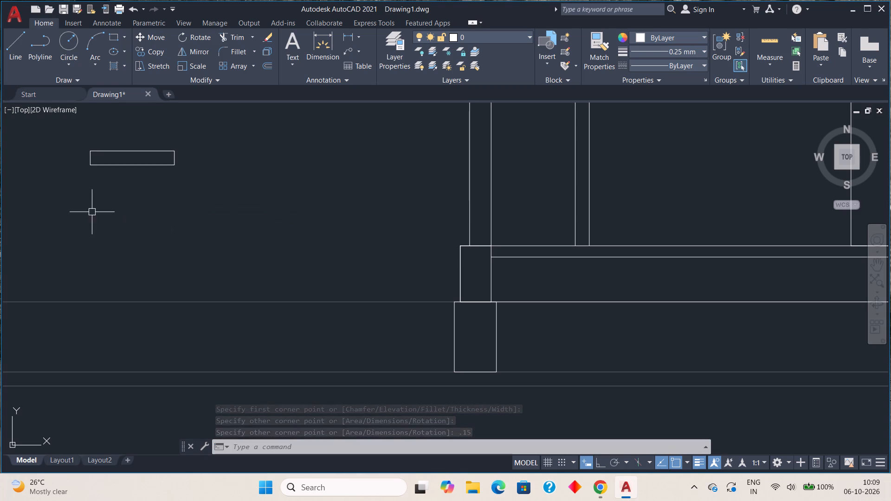
# Move the 0.9 by 0.15 rectangle by its top midpoint to the bottom midpoint of the 0.45 by 0.75 foundation block.
pyautogui.click(53, 131)
pyautogui.click(217, 191)
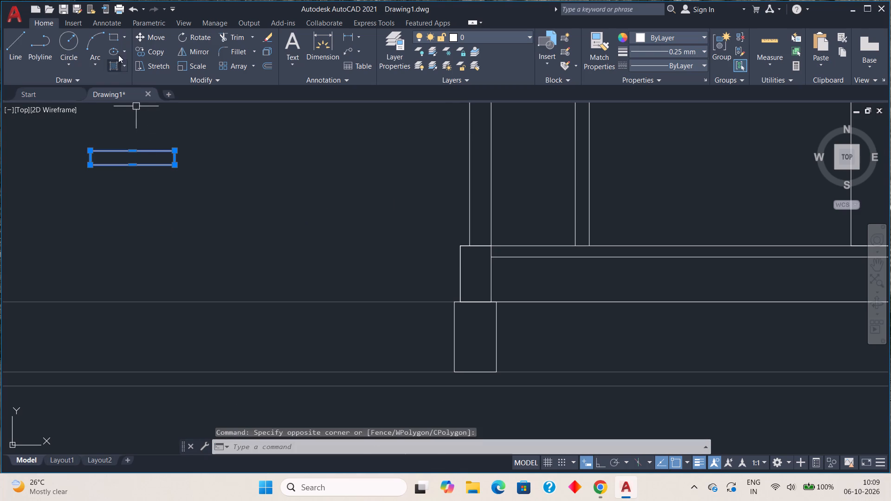
pyautogui.click(163, 39)
pyautogui.click(134, 150)
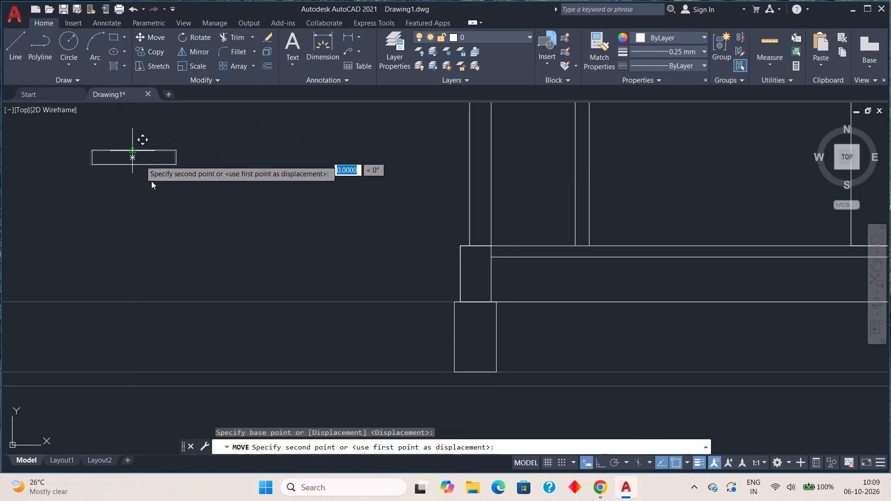
pyautogui.scroll(2, 471, 382)
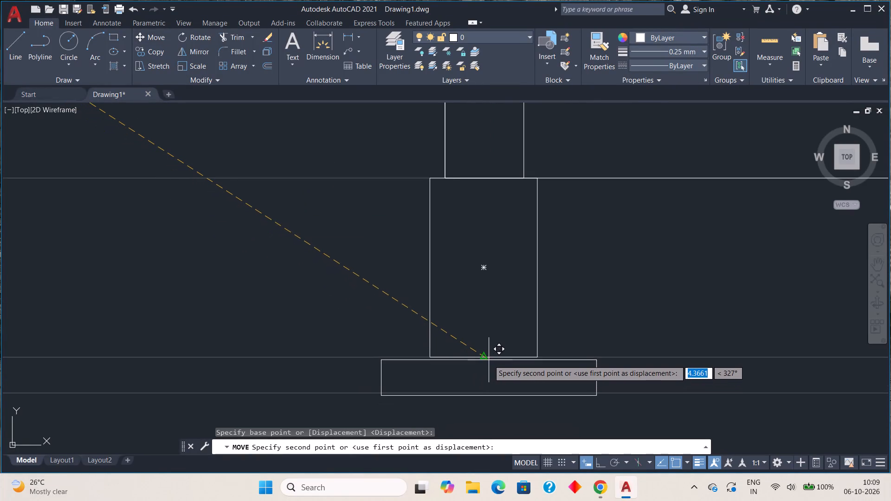
pyautogui.click(489, 358)
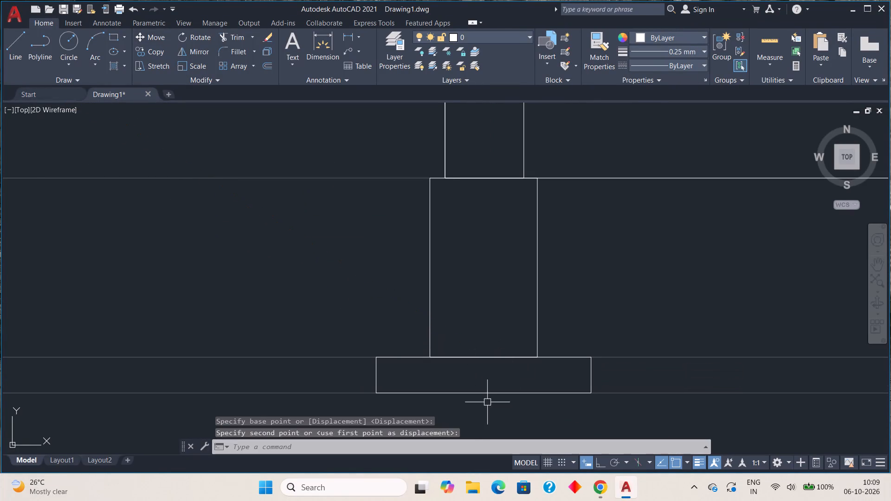
pyautogui.press('Escape')
# With ortho on, copy the left plinth end block and its foundation rectangles by the upper left corner to the right outer wall's inner base corner.
pyautogui.scroll(-2, 465, 405)
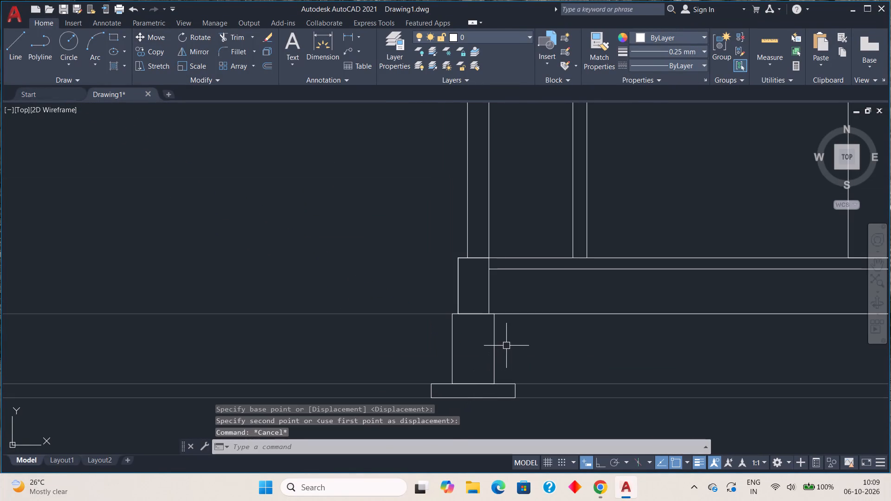
pyautogui.moveTo(506, 346); pyautogui.dragTo(430, 371, button='middle')
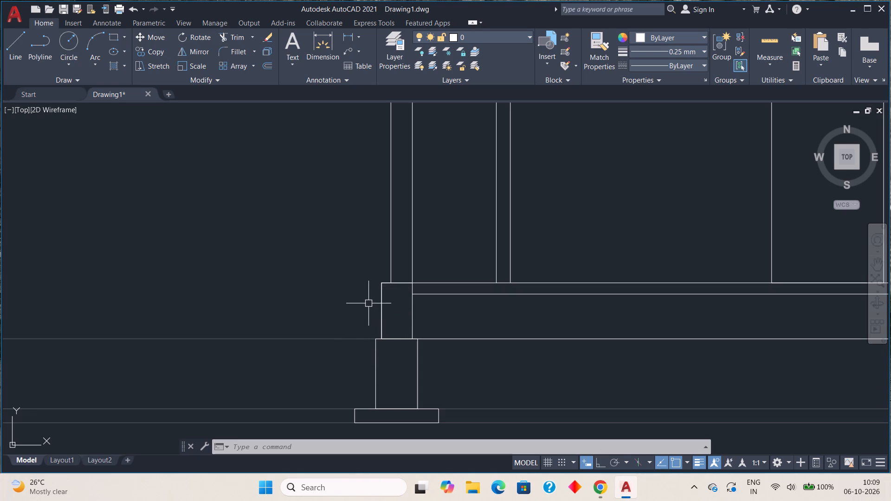
pyautogui.scroll(-1, 362, 301)
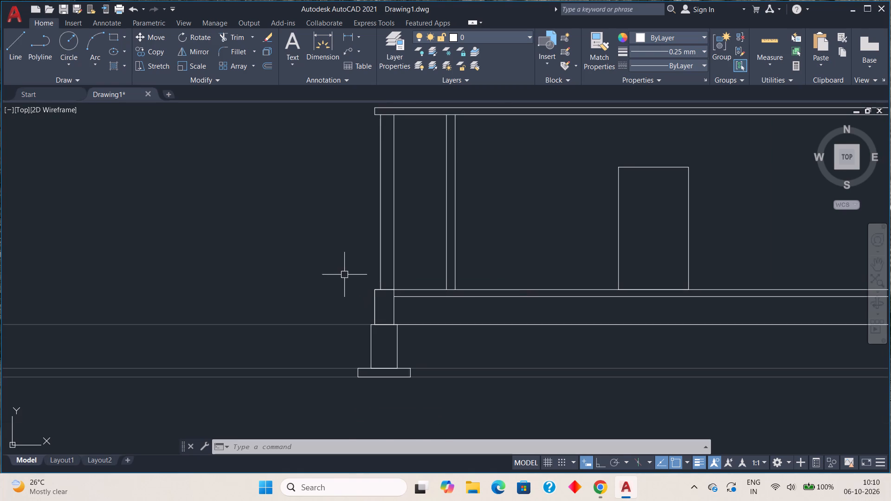
pyautogui.click(344, 274)
pyautogui.click(417, 383)
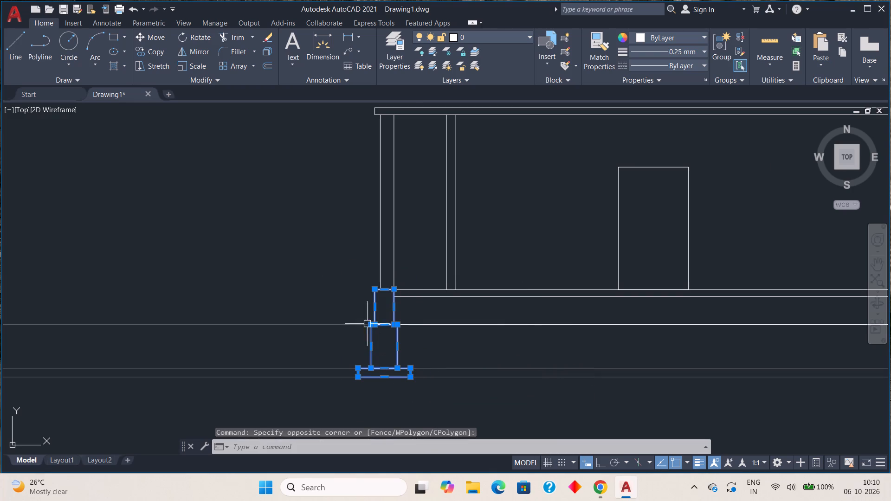
pyautogui.click(159, 53)
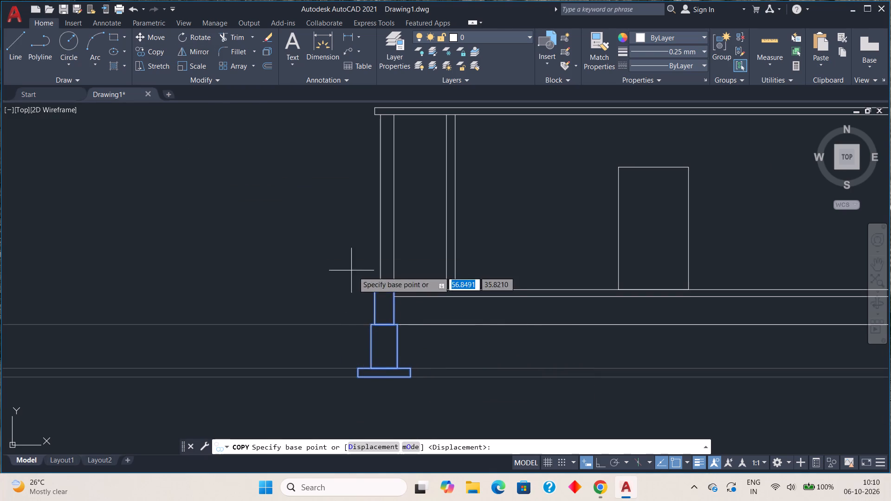
pyautogui.scroll(2, 379, 293)
pyautogui.click(370, 286)
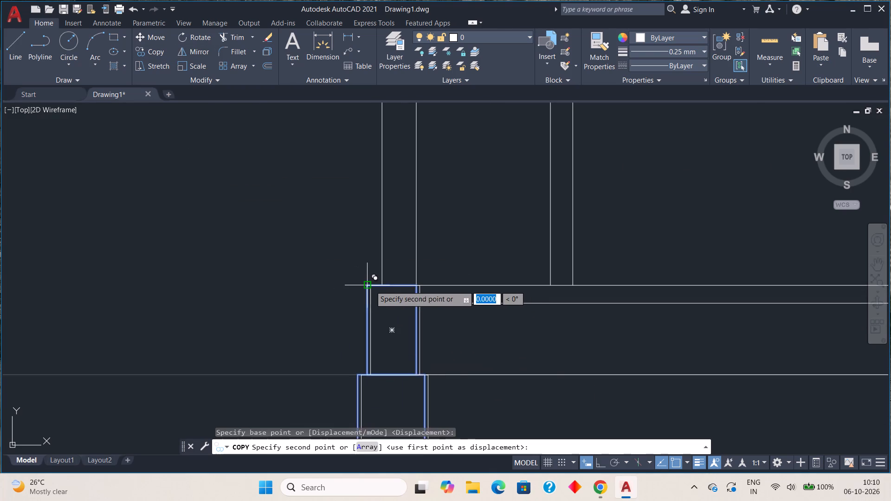
pyautogui.moveTo(641, 318); pyautogui.dragTo(220, 315, button='middle')
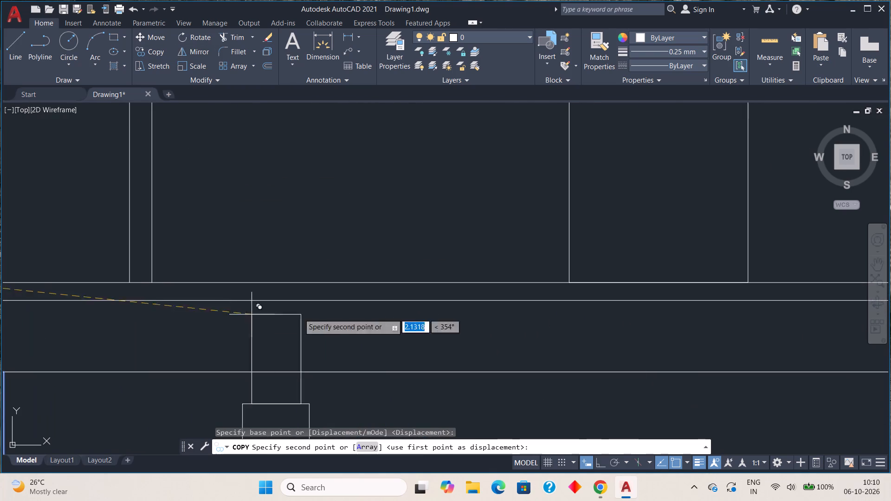
pyautogui.moveTo(606, 307); pyautogui.dragTo(331, 283, button='middle')
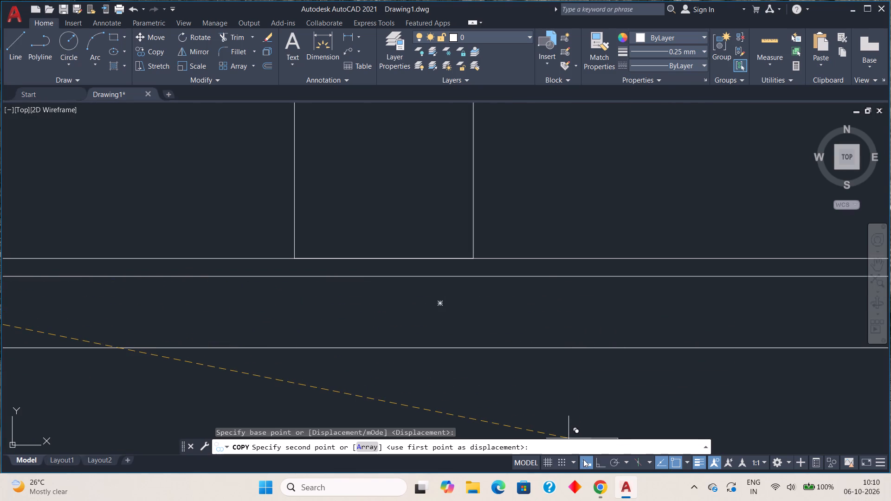
pyautogui.click(602, 459)
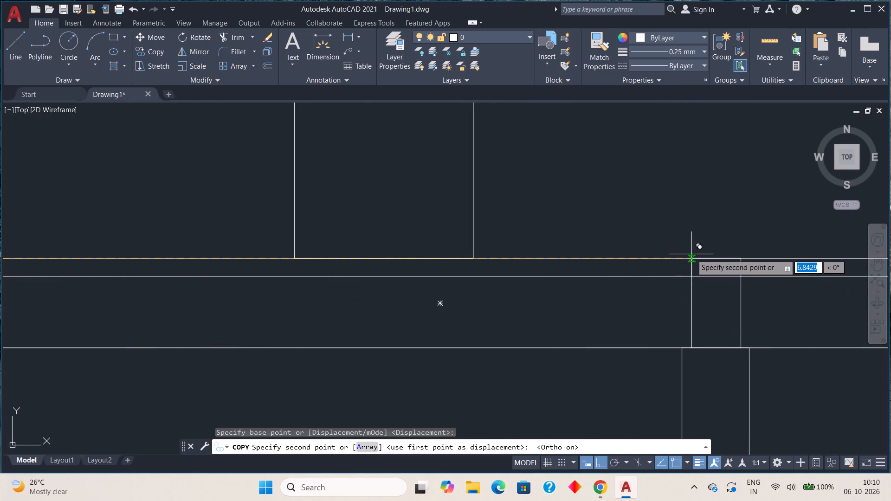
pyautogui.moveTo(691, 255); pyautogui.dragTo(295, 270, button='middle')
pyautogui.scroll(-3, 290, 270)
pyautogui.scroll(2, 422, 279)
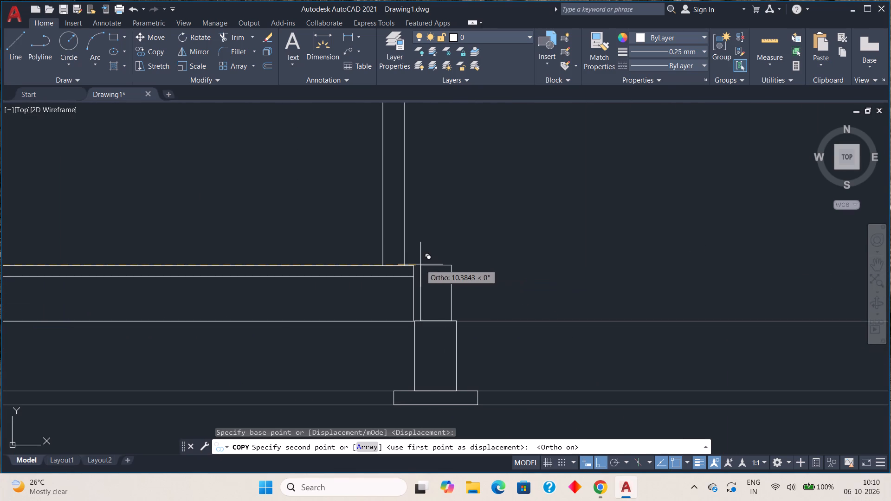
pyautogui.scroll(2, 387, 268)
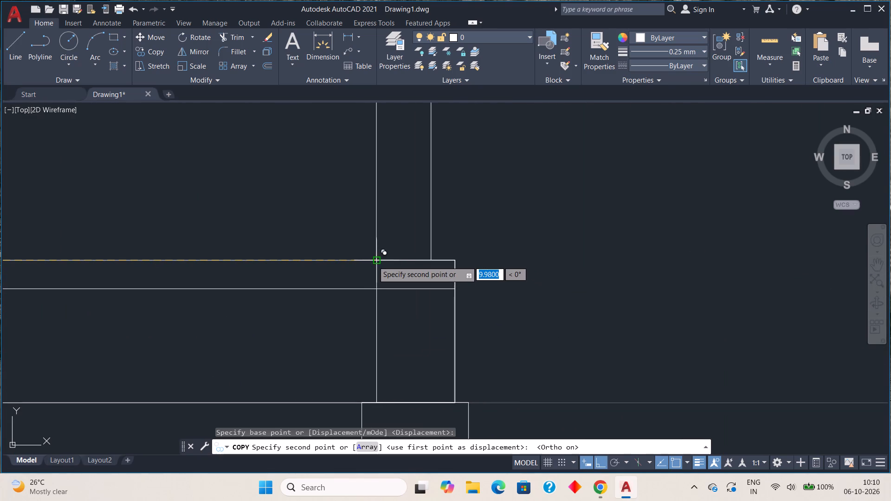
pyautogui.click(373, 260)
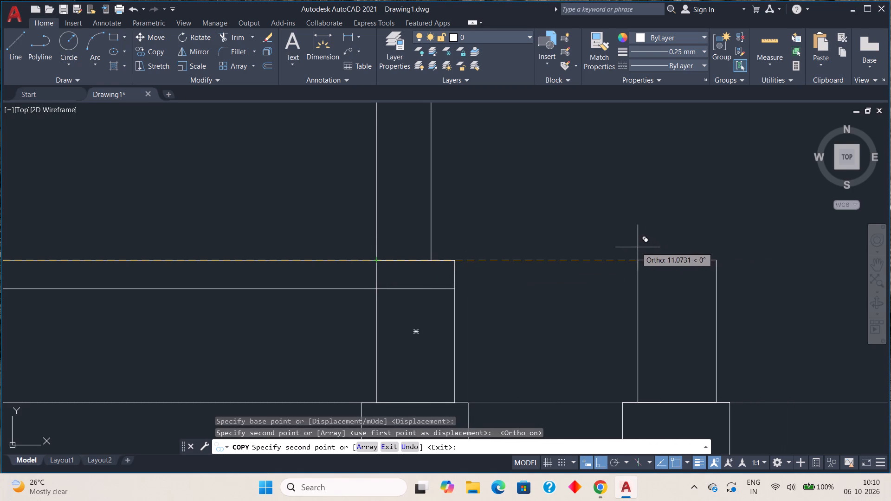
pyautogui.press('Escape')
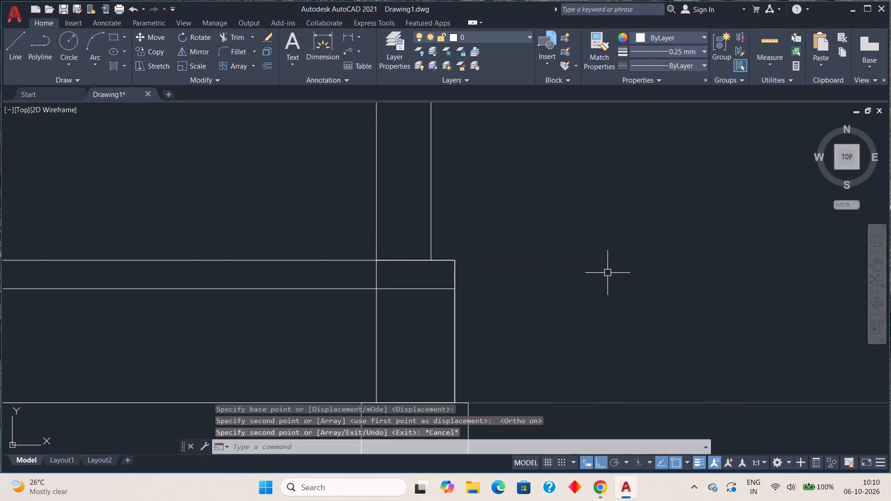
# Trim the portion of the lower floor line that crosses the right plinth end block.
pyautogui.scroll(-2, 607, 274)
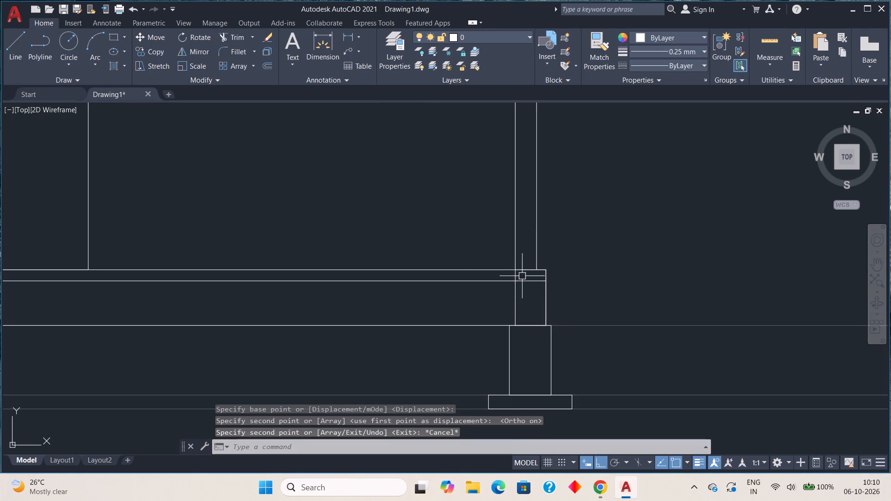
pyautogui.click(234, 38)
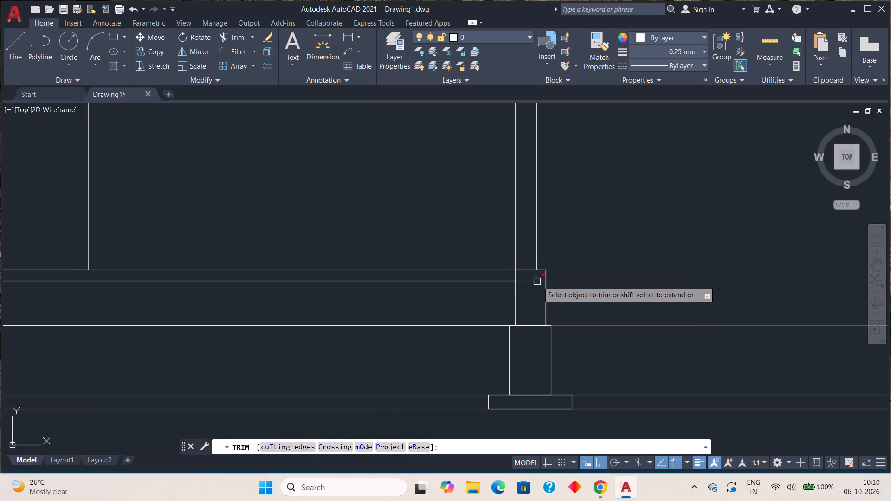
pyautogui.click(538, 282)
pyautogui.press('Escape')
# Draw a vertical construction line through the top midpoint of the wall between the bed room and kitchen in the ground floor plan.
pyautogui.scroll(-2, 614, 264)
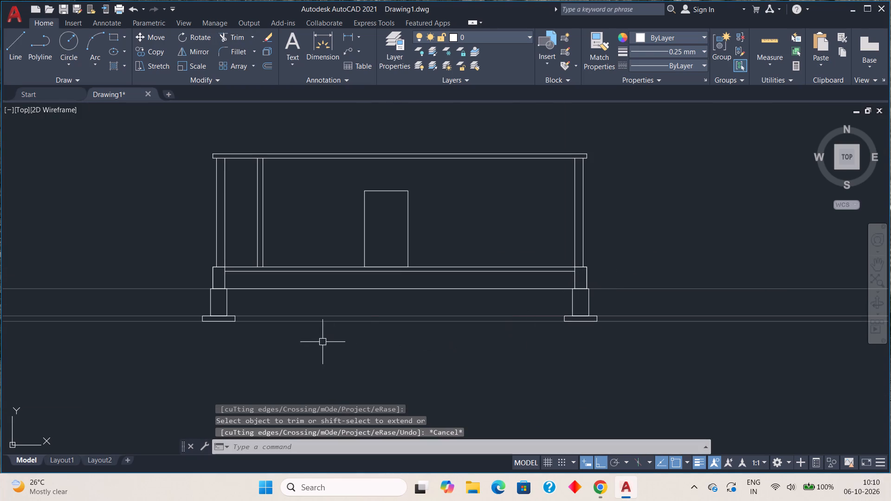
pyautogui.moveTo(371, 334); pyautogui.dragTo(372, 344, button='middle')
pyautogui.scroll(-1, 375, 342)
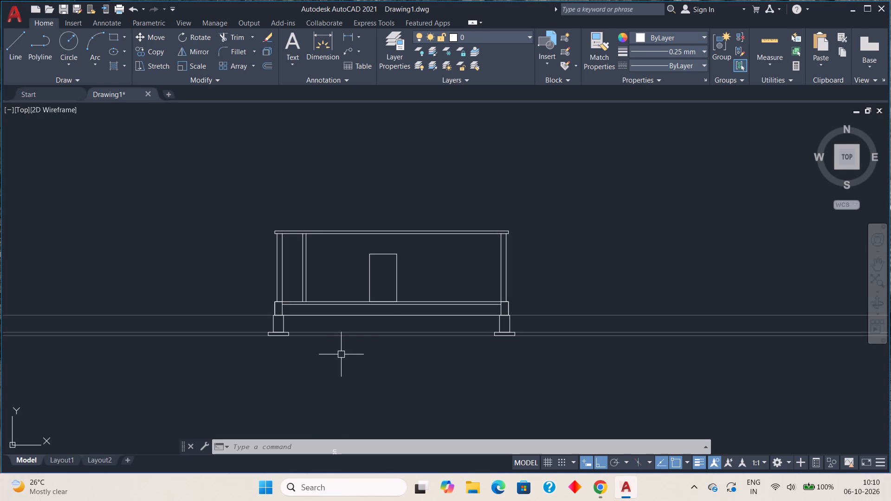
pyautogui.scroll(-2, 393, 329)
pyautogui.moveTo(382, 371); pyautogui.dragTo(373, 201, button='middle')
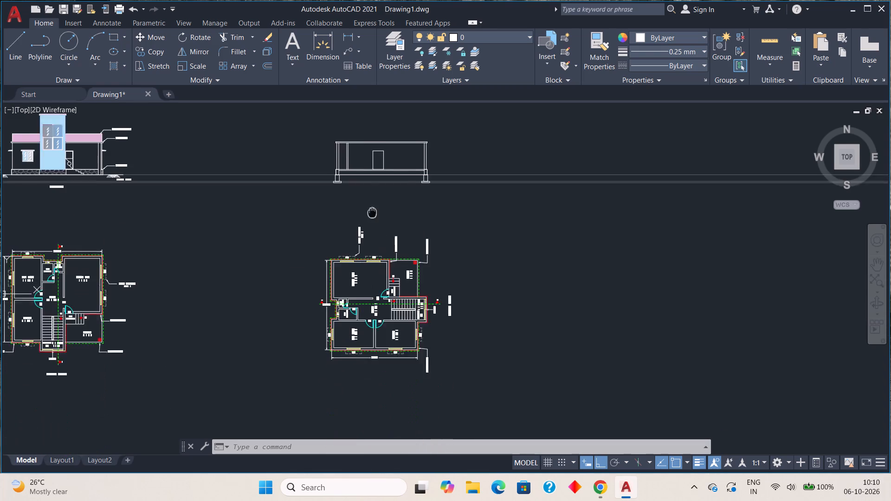
pyautogui.moveTo(373, 201); pyautogui.dragTo(374, 188, button='middle')
pyautogui.scroll(3, 384, 280)
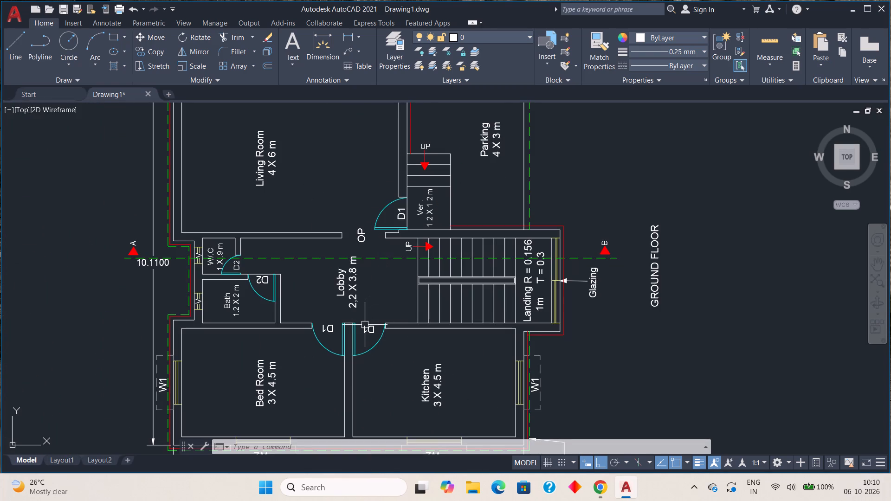
pyautogui.press('x')
pyautogui.press('l')
pyautogui.press('space')
pyautogui.press('v')
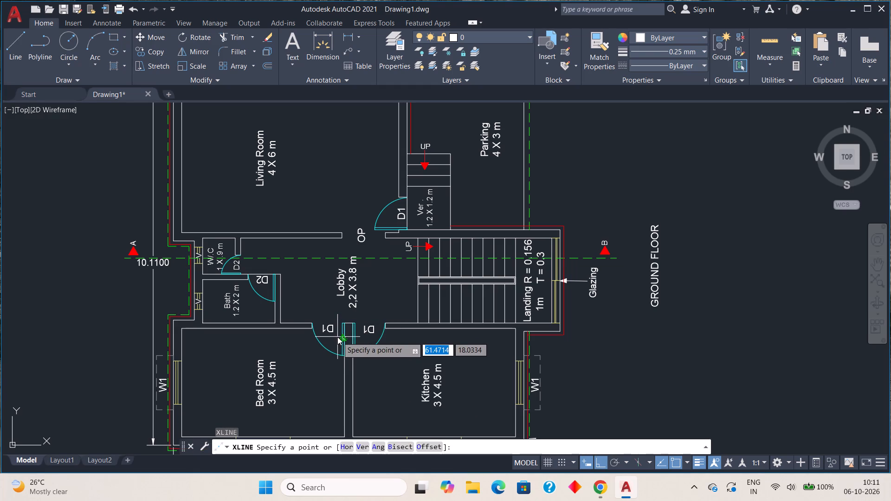
pyautogui.press('space')
pyautogui.scroll(4, 342, 322)
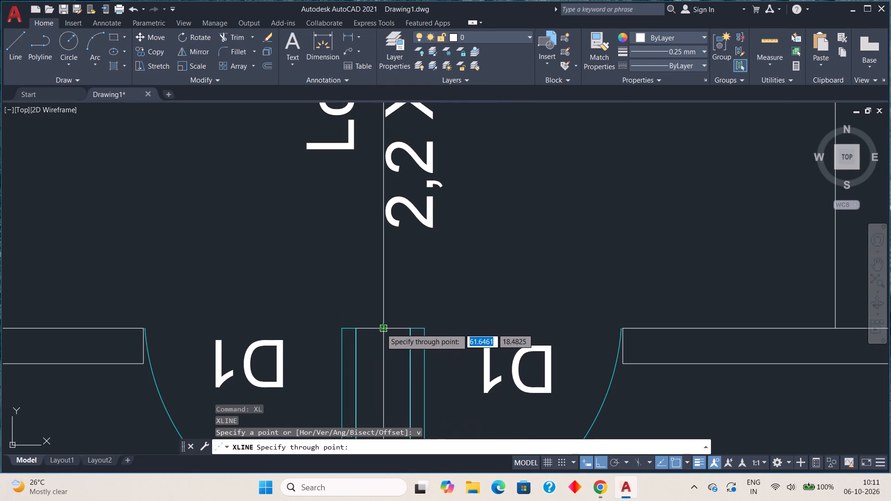
pyautogui.click(382, 327)
pyautogui.press('Escape')
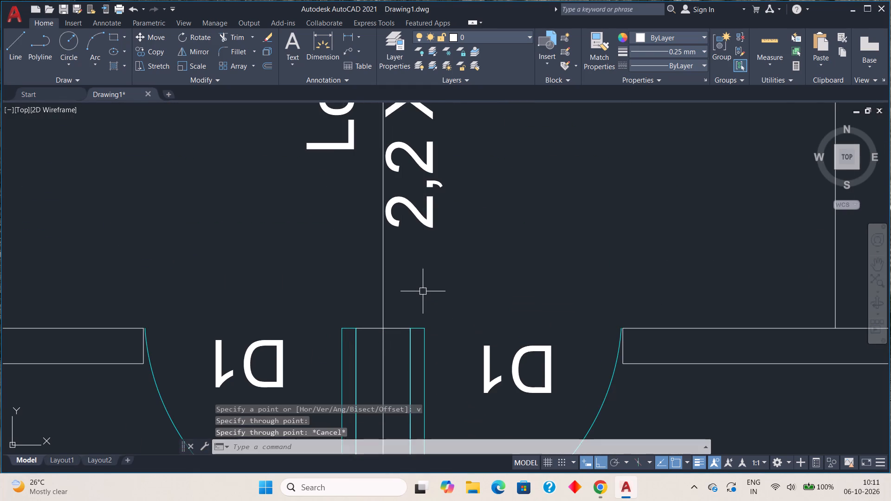
pyautogui.scroll(-4, 421, 290)
pyautogui.moveTo(420, 218); pyautogui.dragTo(399, 310, button='middle')
pyautogui.scroll(-1, 402, 285)
pyautogui.moveTo(421, 161); pyautogui.dragTo(365, 390, button='middle')
pyautogui.moveTo(371, 268); pyautogui.dragTo(387, 312, button='middle')
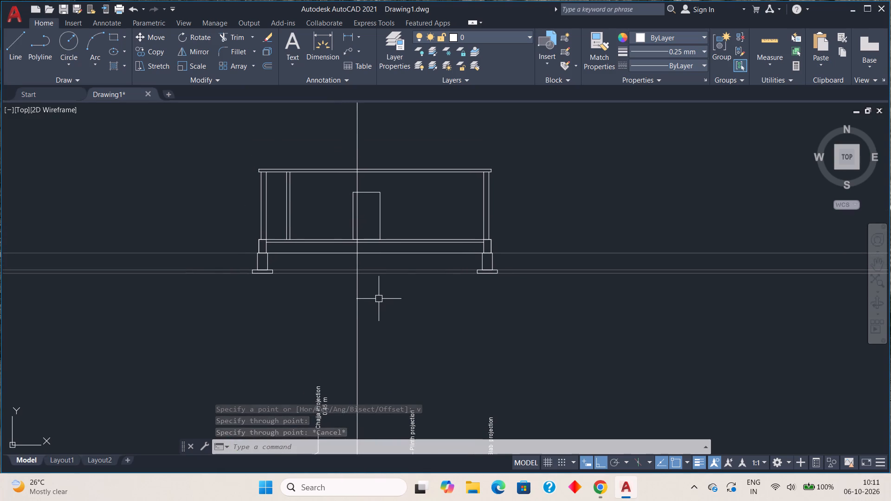
pyautogui.moveTo(394, 293); pyautogui.dragTo(395, 303, button='middle')
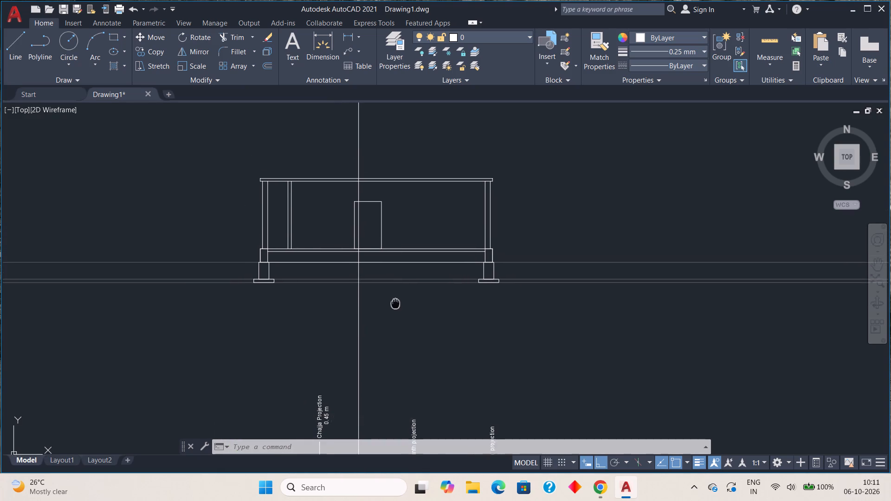
pyautogui.moveTo(395, 303); pyautogui.dragTo(395, 313, button='middle')
pyautogui.scroll(2, 449, 256)
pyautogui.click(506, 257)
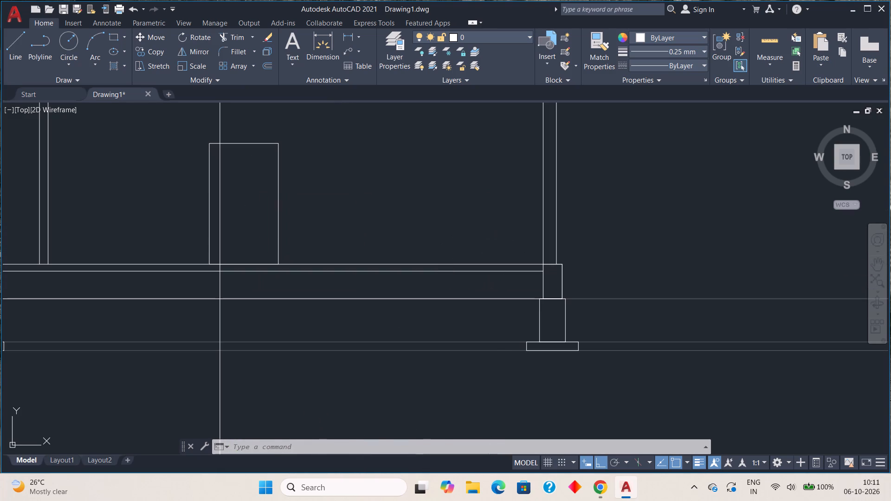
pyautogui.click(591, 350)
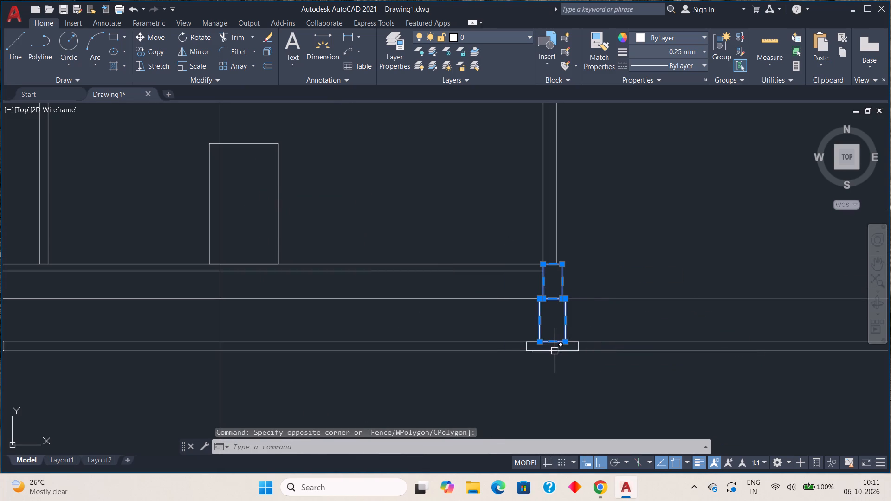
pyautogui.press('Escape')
# Copy the right plinth end block and its foundation by the top midpoint to where the vertical construction line meets the top floor line.
pyautogui.click(503, 241)
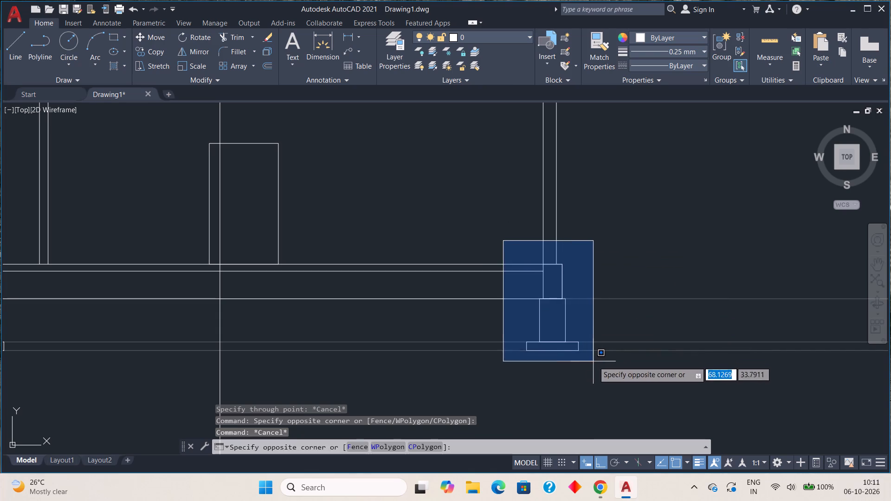
pyautogui.click(594, 361)
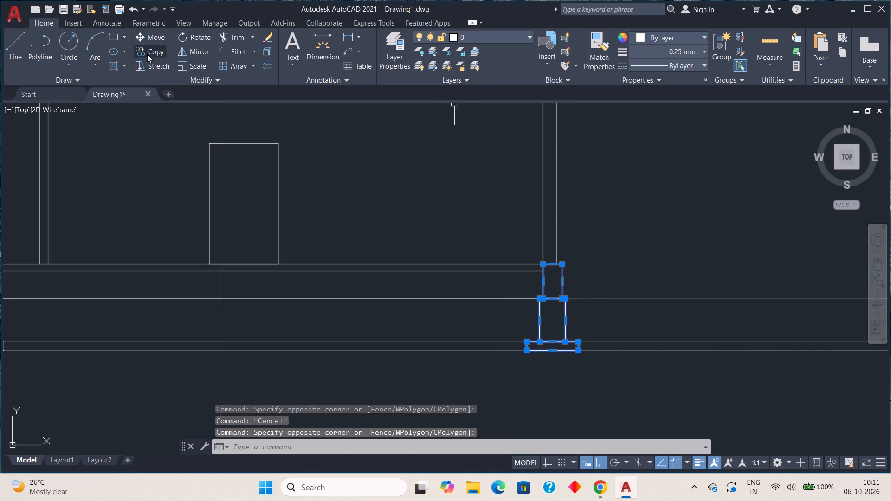
pyautogui.click(161, 54)
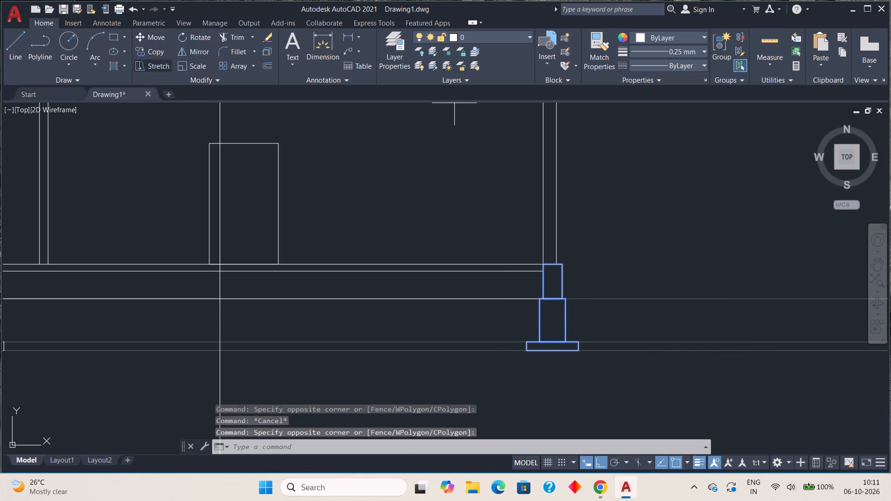
pyautogui.scroll(3, 555, 273)
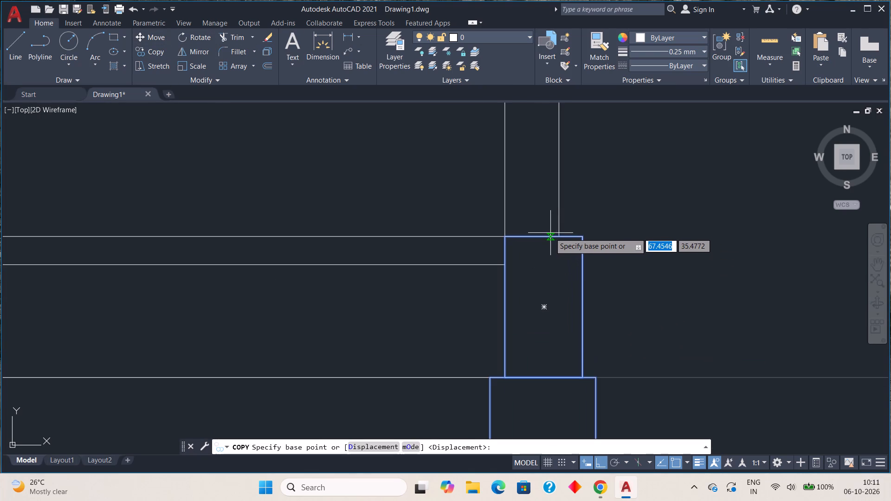
pyautogui.click(546, 236)
pyautogui.scroll(-1, 545, 240)
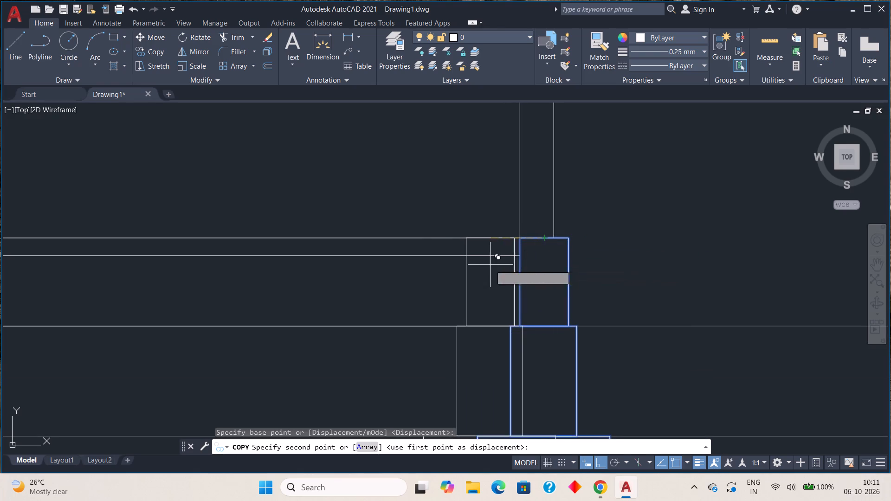
pyautogui.scroll(-1, 419, 265)
pyautogui.scroll(-1, 355, 264)
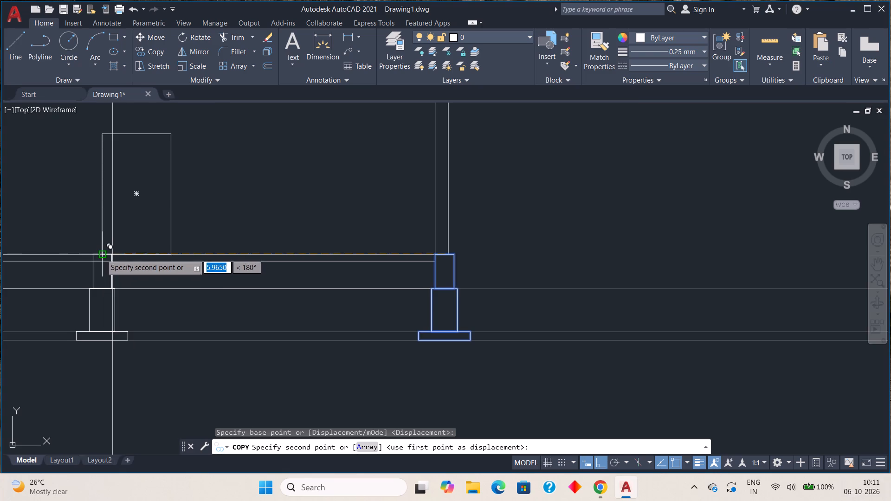
pyautogui.scroll(3, 101, 253)
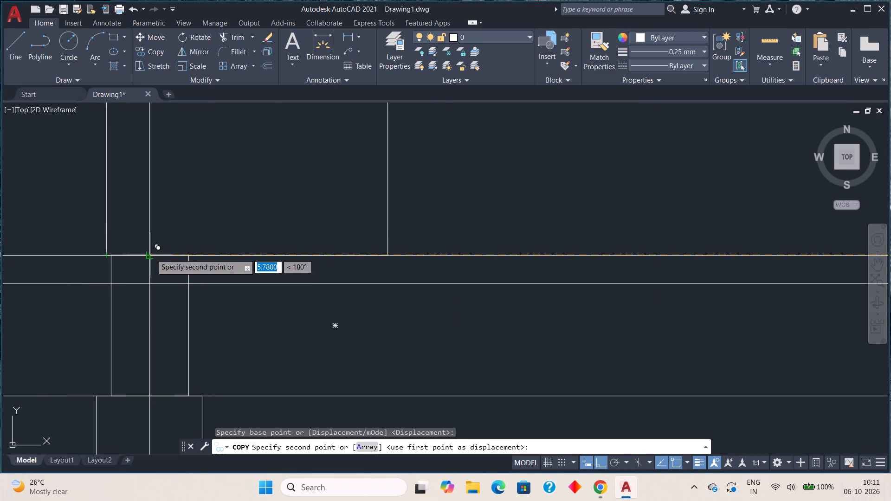
pyautogui.click(151, 254)
pyautogui.scroll(-2, 223, 265)
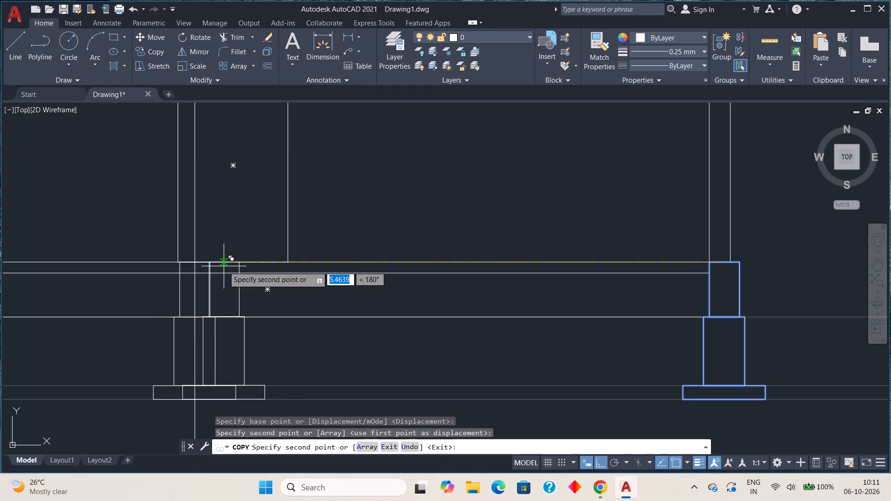
# Delete the vertical construction line that runs through the middle plinth block and its foundation.
pyautogui.press('Escape')
pyautogui.click(196, 231)
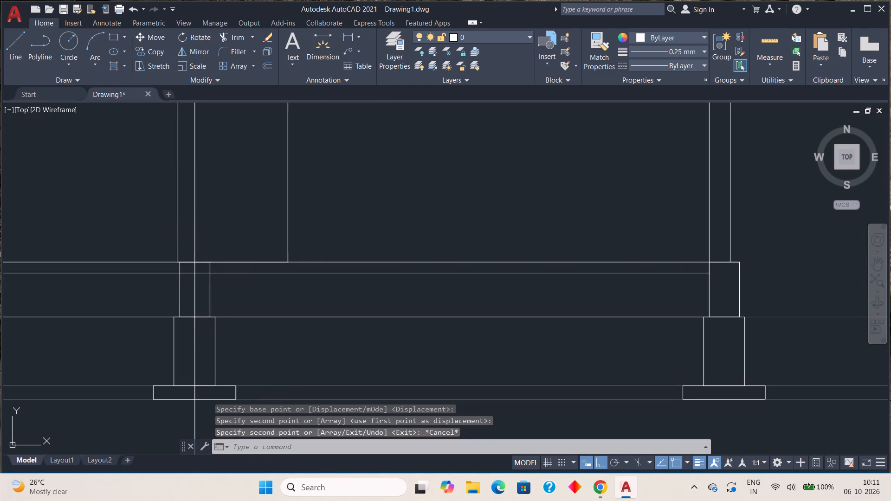
pyautogui.press('Delete')
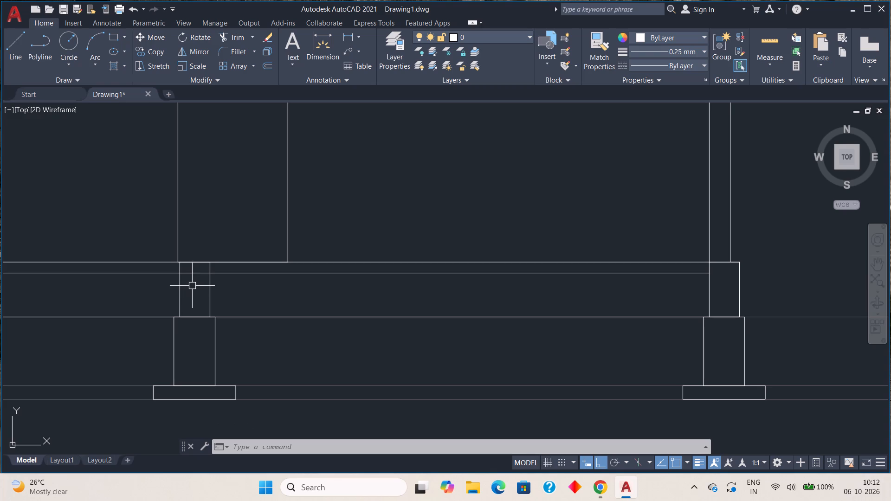
# Change the colour of all three plinth blocks and their stepped foundations to red.
pyautogui.scroll(-1, 196, 278)
pyautogui.moveTo(175, 296); pyautogui.dragTo(323, 292, button='middle')
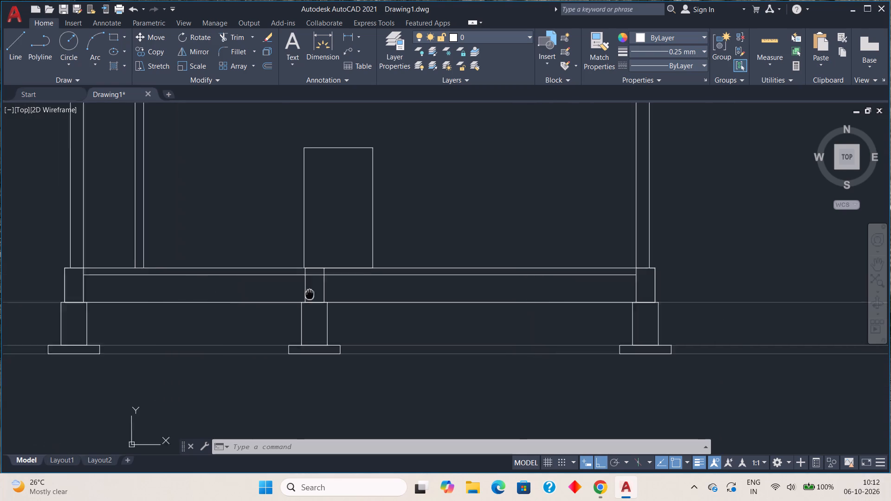
pyautogui.moveTo(323, 292); pyautogui.dragTo(453, 280, button='middle')
pyautogui.moveTo(269, 270); pyautogui.dragTo(279, 289, button='middle')
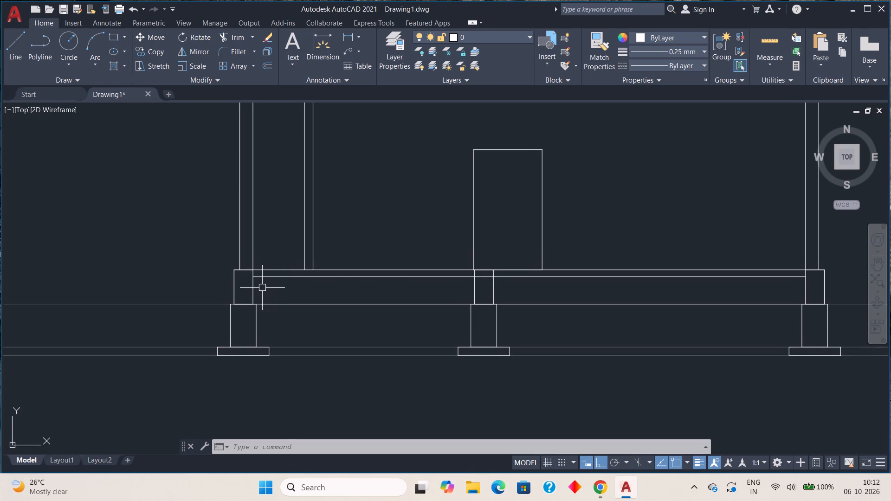
pyautogui.moveTo(271, 289); pyautogui.dragTo(365, 291, button='middle')
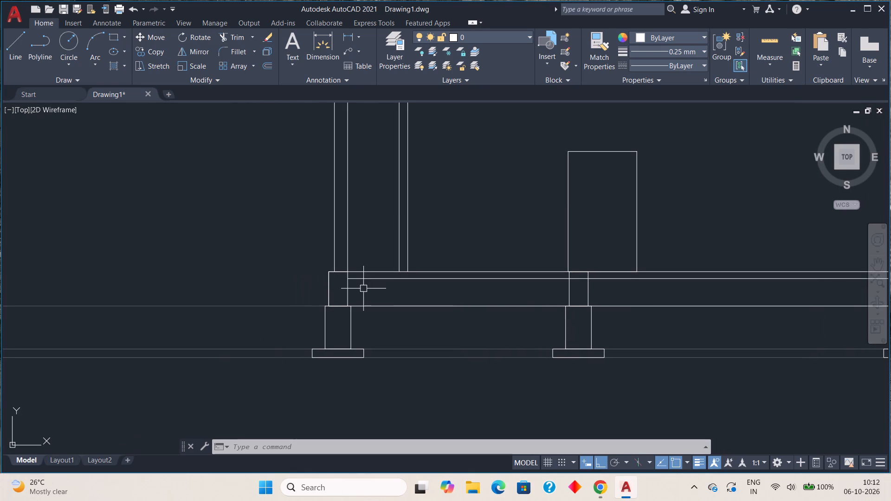
pyautogui.click(299, 251)
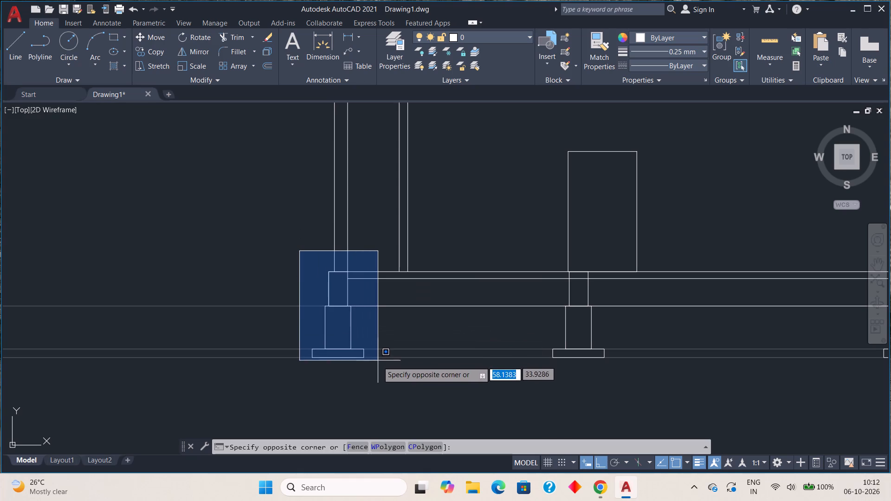
pyautogui.click(378, 365)
pyautogui.click(546, 257)
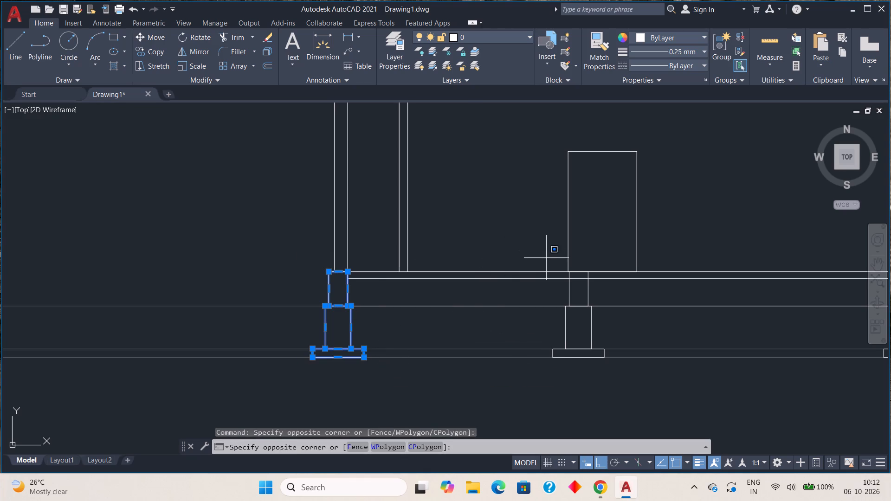
pyautogui.click(613, 367)
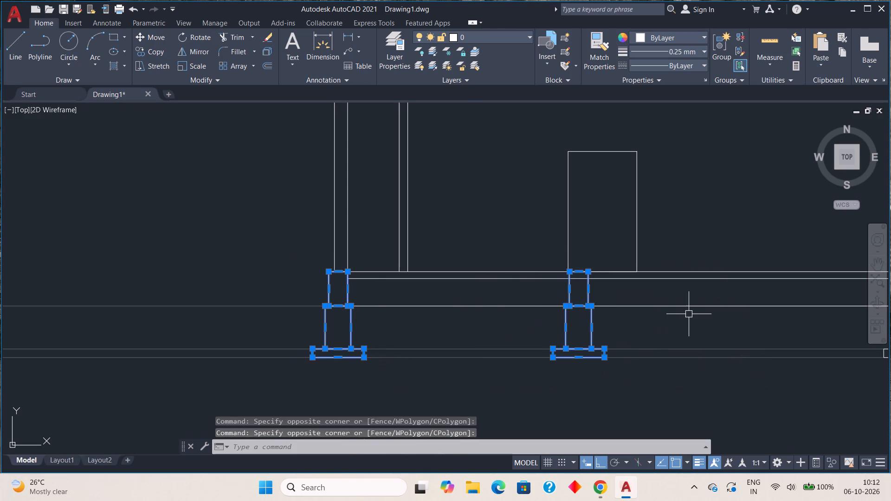
pyautogui.moveTo(689, 314); pyautogui.dragTo(149, 327, button='middle')
pyautogui.click(340, 263)
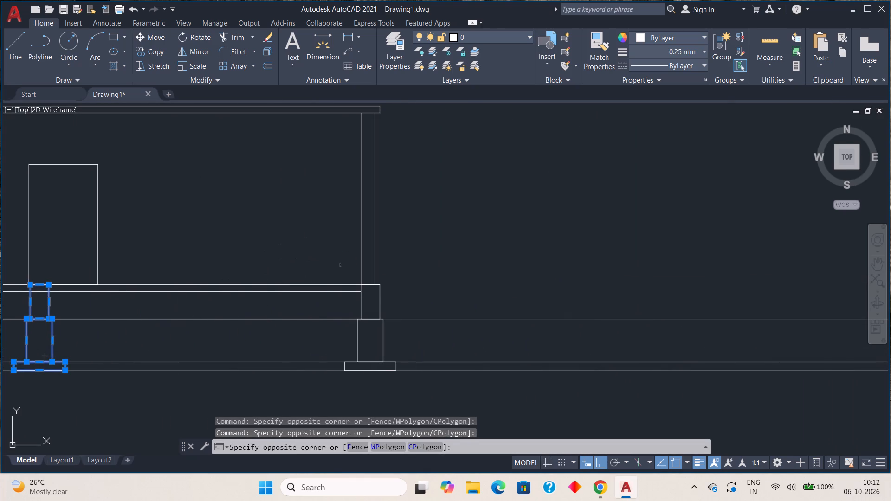
pyautogui.click(420, 384)
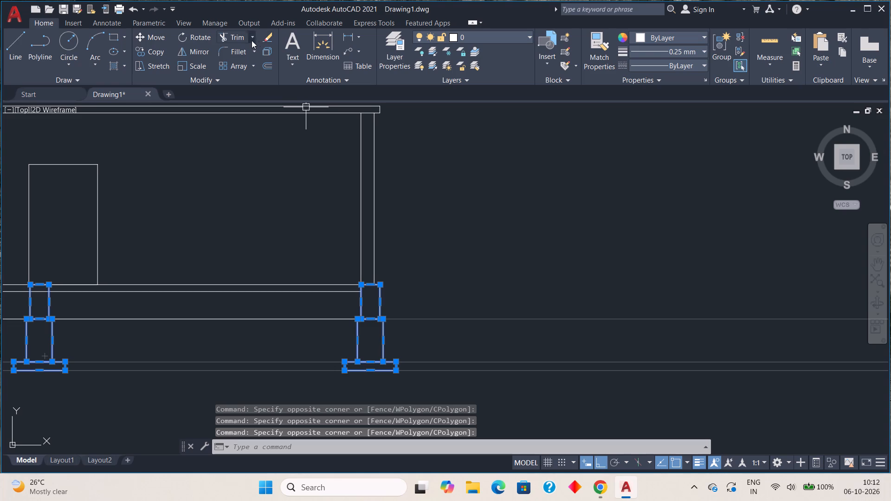
pyautogui.click(703, 34)
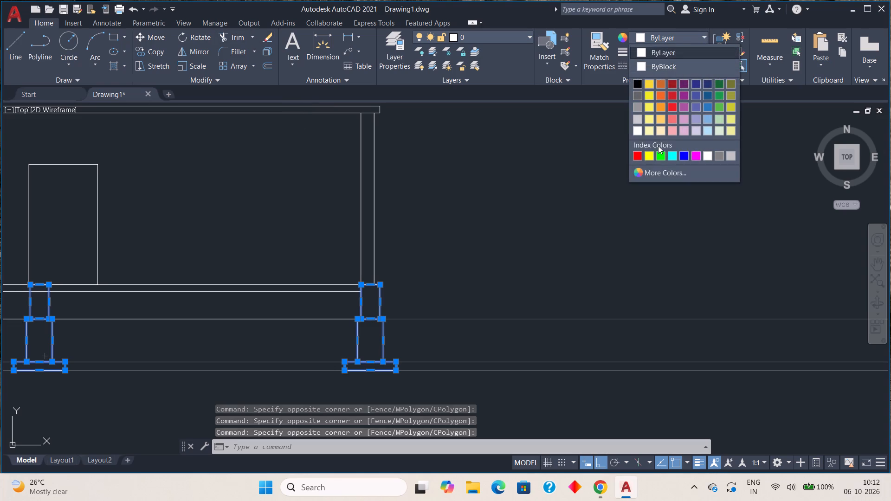
pyautogui.click(638, 156)
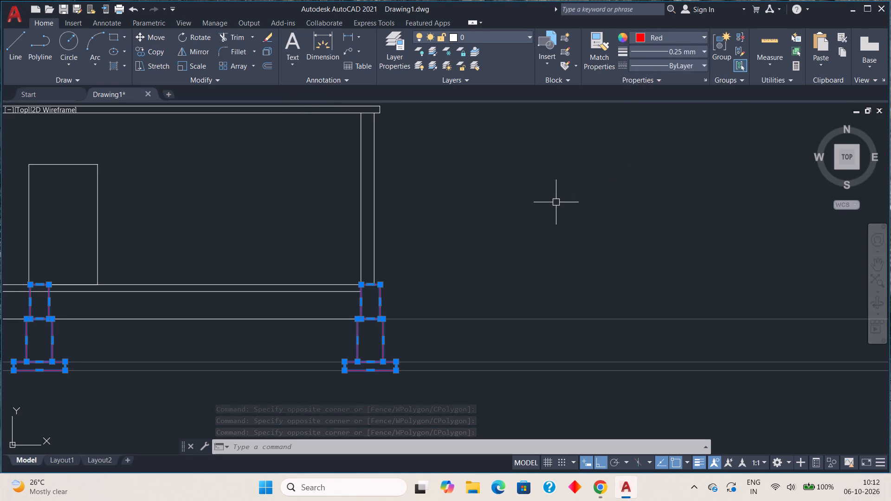
pyautogui.press('Escape')
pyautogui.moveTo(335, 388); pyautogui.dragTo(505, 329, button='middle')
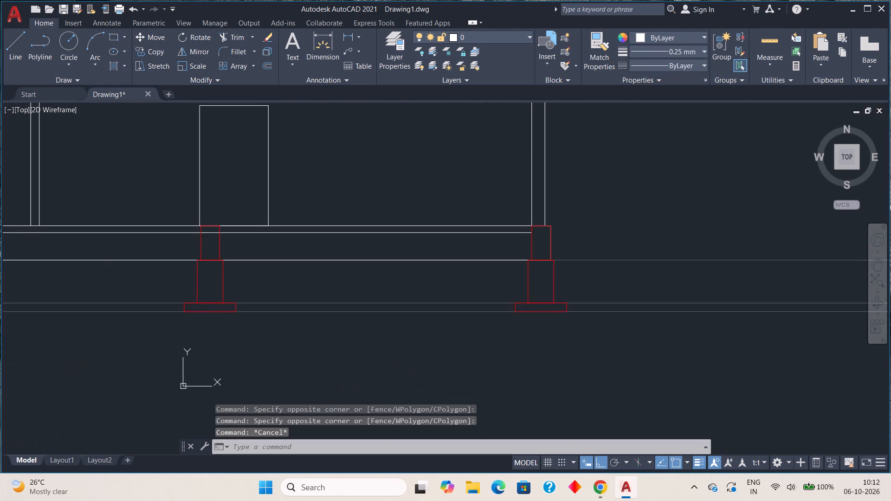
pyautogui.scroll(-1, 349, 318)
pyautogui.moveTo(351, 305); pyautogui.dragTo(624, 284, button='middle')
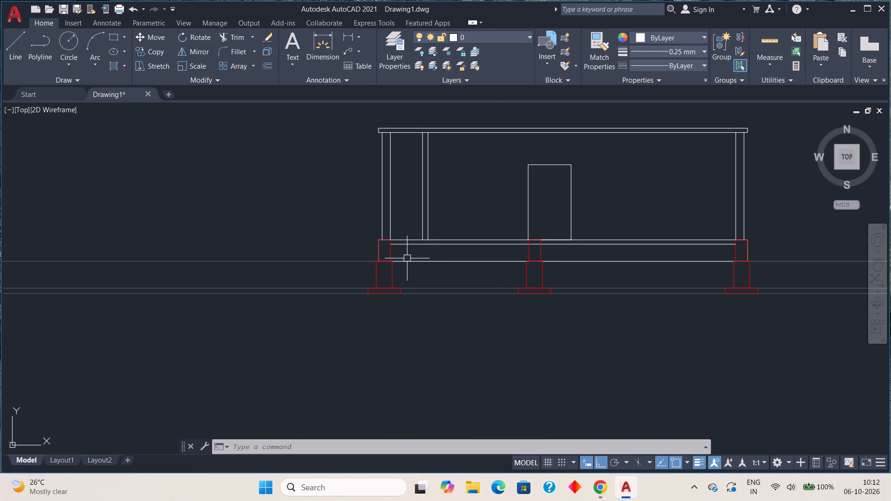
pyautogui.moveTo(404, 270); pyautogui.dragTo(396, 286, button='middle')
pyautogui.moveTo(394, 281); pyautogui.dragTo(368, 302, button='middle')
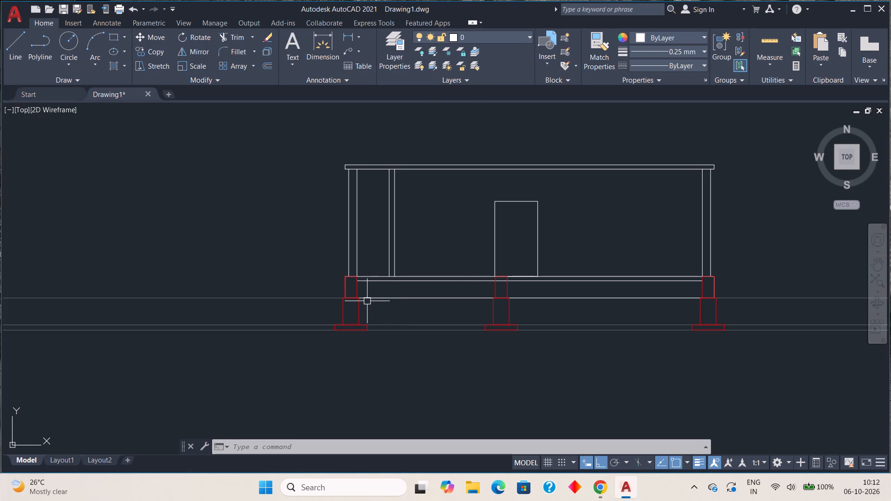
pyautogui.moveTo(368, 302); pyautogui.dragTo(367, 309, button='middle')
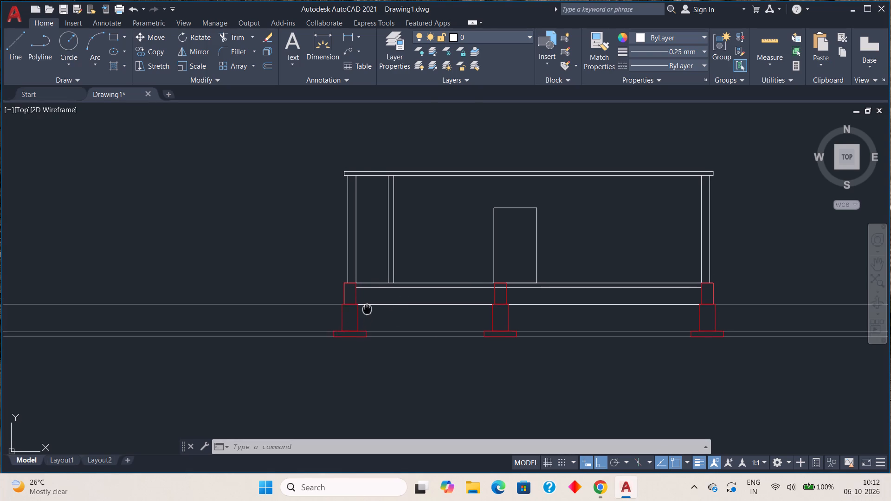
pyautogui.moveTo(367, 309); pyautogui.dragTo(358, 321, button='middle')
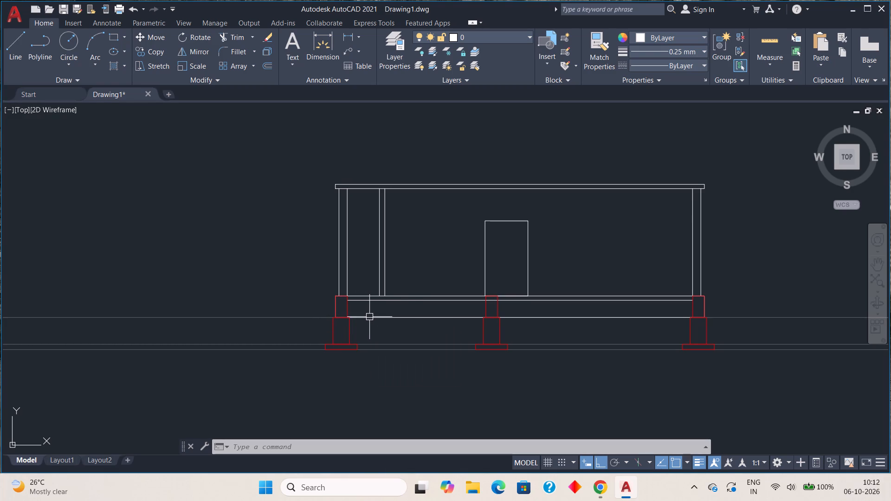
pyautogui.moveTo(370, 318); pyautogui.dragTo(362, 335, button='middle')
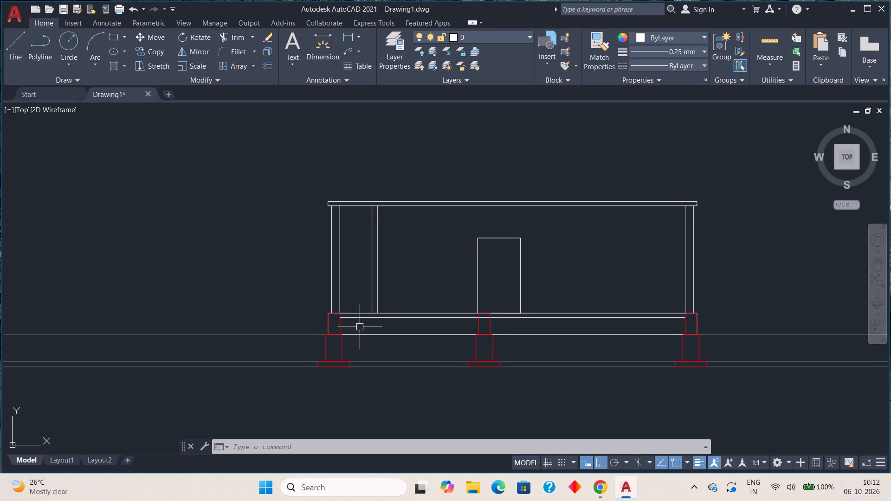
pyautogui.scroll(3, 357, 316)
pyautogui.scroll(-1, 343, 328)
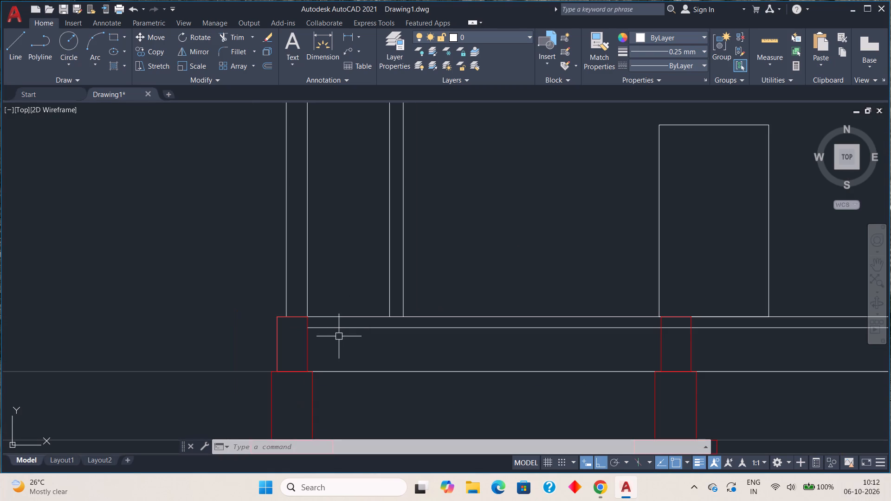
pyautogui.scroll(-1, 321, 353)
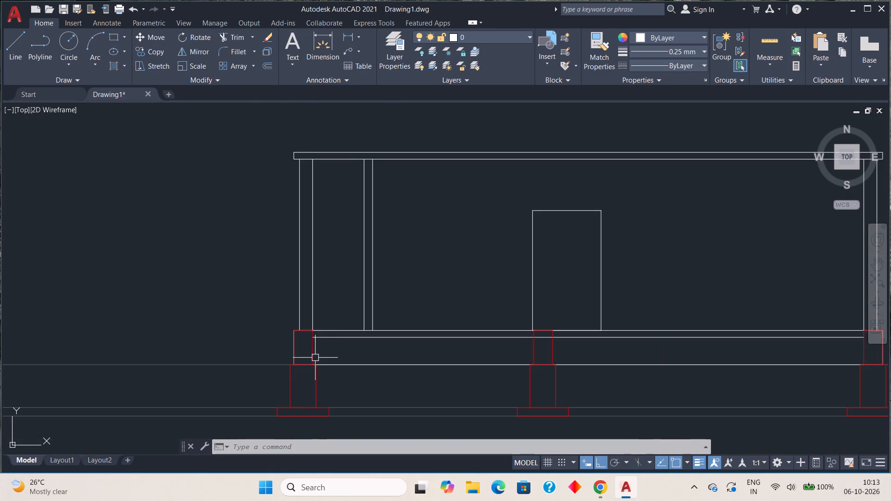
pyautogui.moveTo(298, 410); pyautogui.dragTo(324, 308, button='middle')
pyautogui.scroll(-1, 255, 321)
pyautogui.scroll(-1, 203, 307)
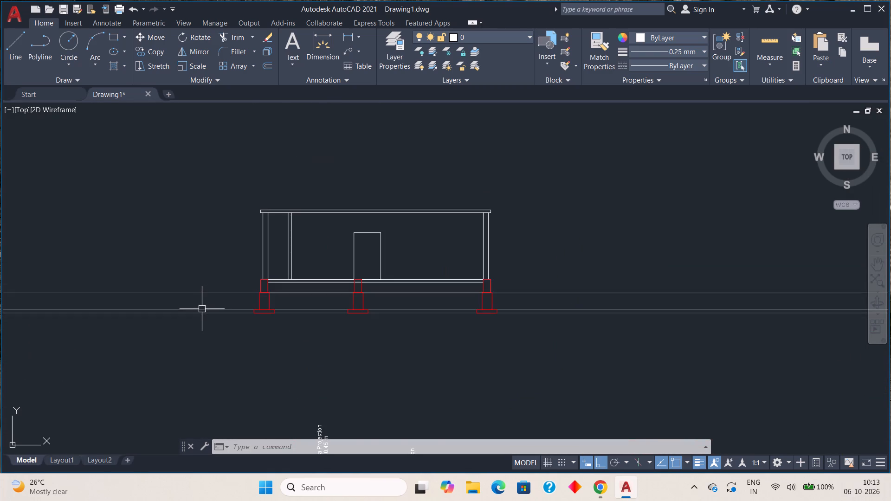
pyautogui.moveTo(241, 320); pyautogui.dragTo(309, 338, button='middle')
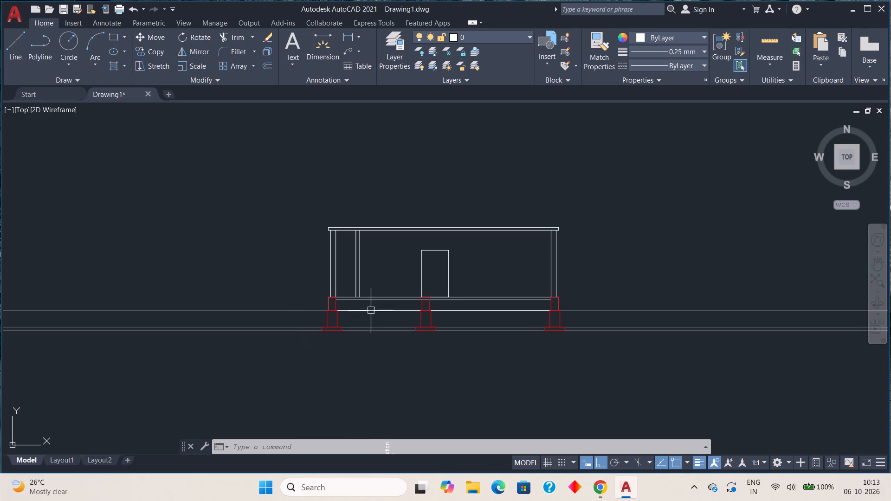
# Explode the long plinth rectangle beneath the walls into separate lines.
pyautogui.scroll(2, 373, 305)
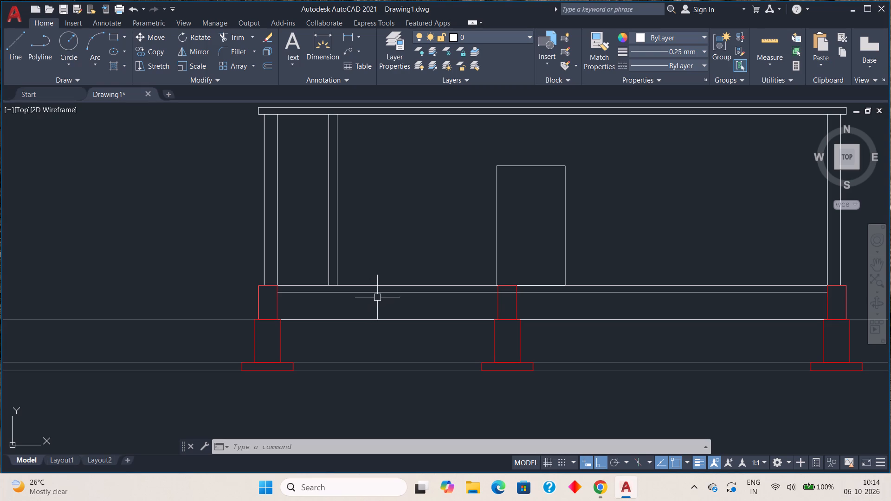
pyautogui.scroll(2, 359, 308)
pyautogui.click(363, 252)
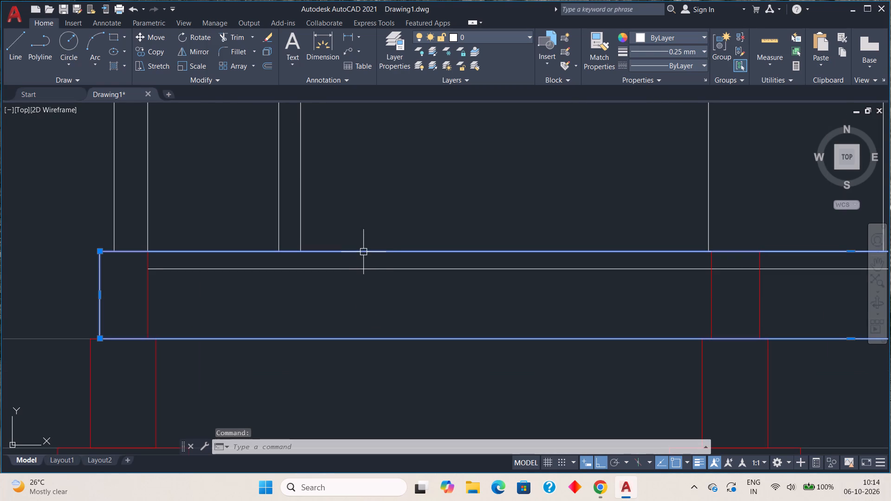
pyautogui.press('x')
pyautogui.press('space')
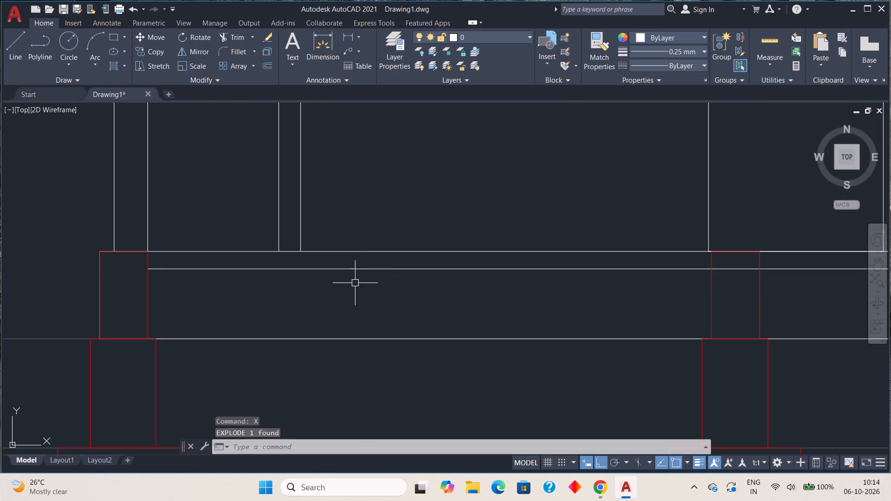
pyautogui.click(321, 250)
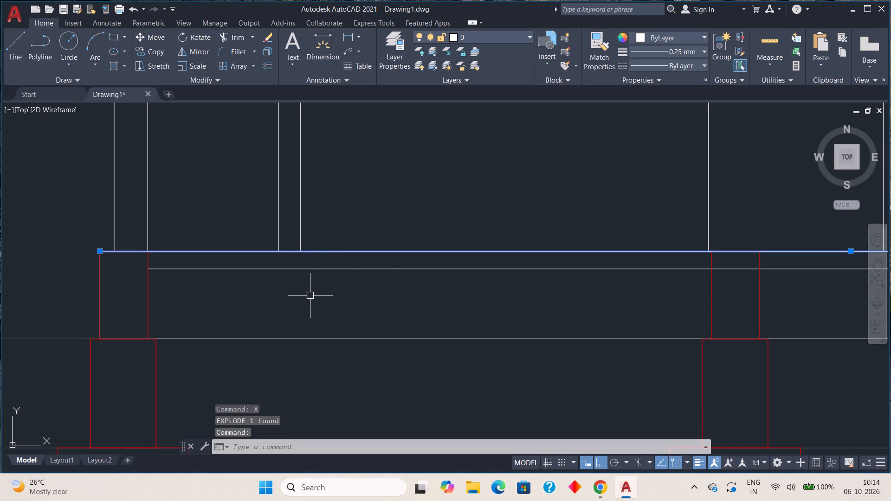
pyautogui.press('Escape')
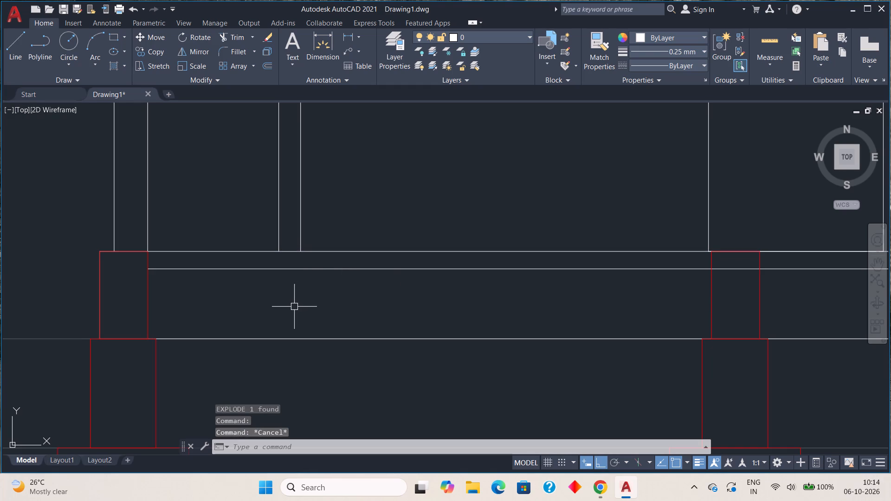
# Offset the top line of the exploded plinth rectangle 0.3 downward.
pyautogui.press('o')
pyautogui.press('Return')
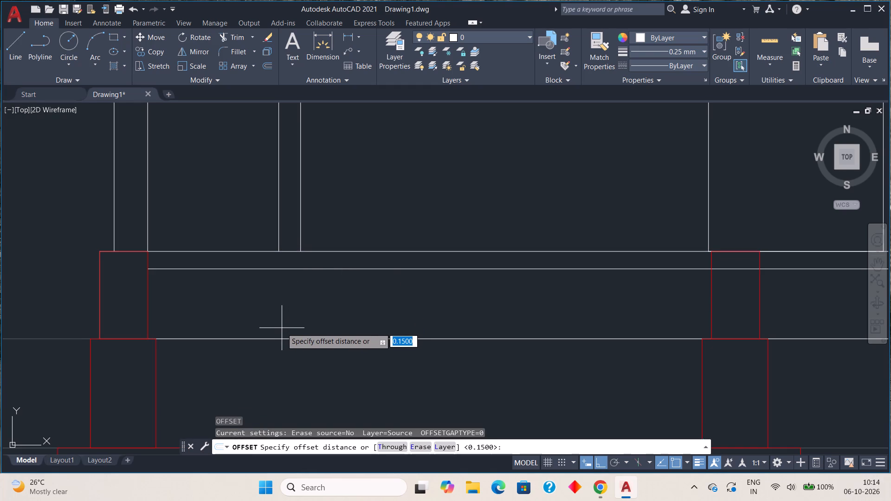
pyautogui.press('.')
pyautogui.write('3')
pyautogui.press('space')
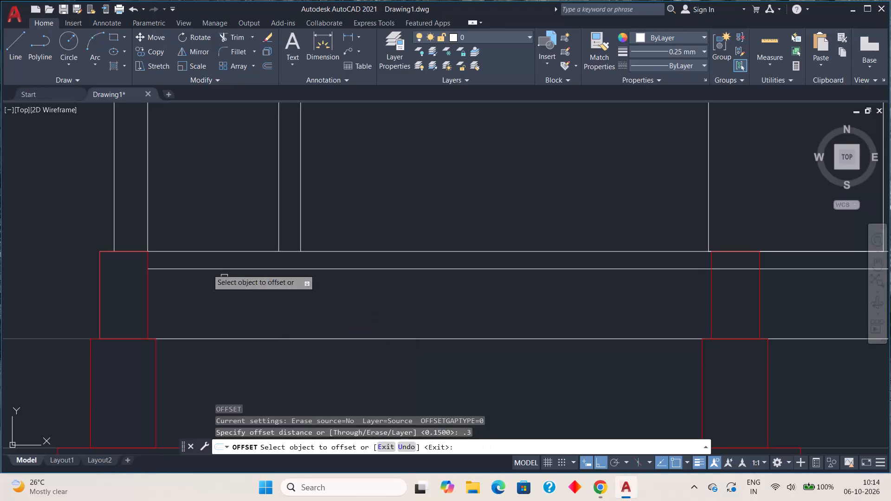
pyautogui.click(189, 249)
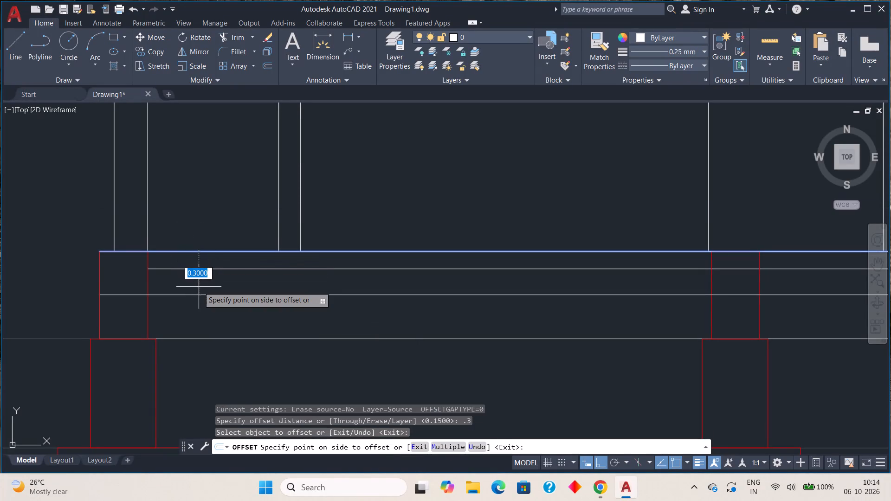
pyautogui.click(199, 287)
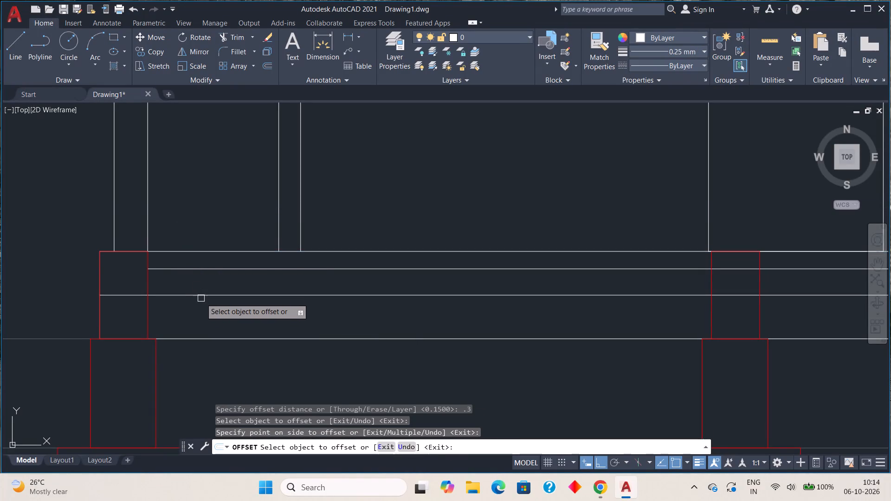
# Offset the new line inside the plinth a further 0.12 downward.
pyautogui.click(201, 296)
pyautogui.press('.')
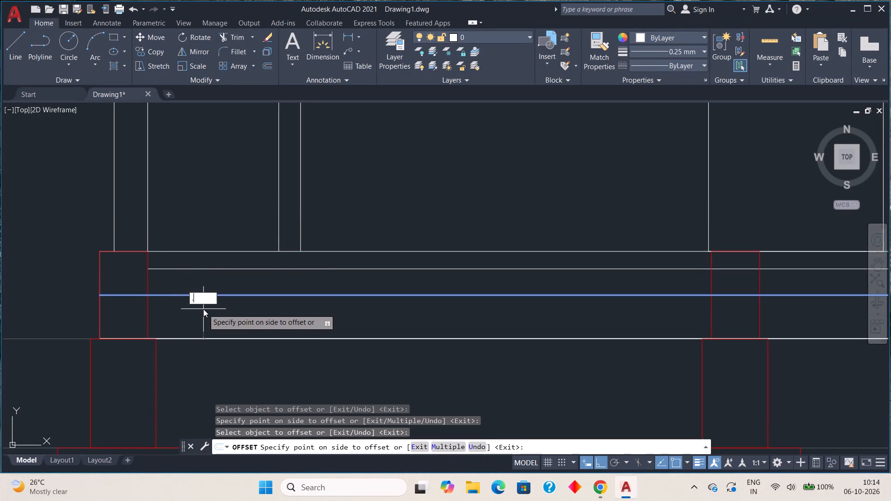
pyautogui.write('12')
pyautogui.press('space')
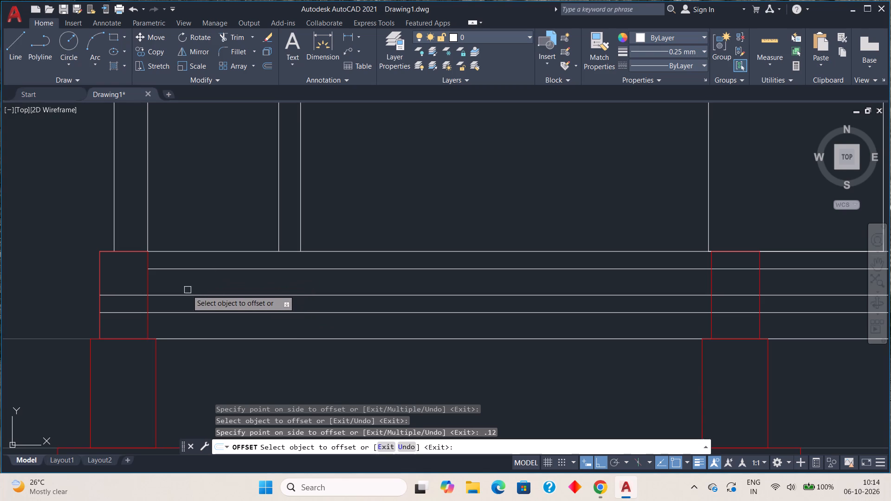
pyautogui.press('Escape')
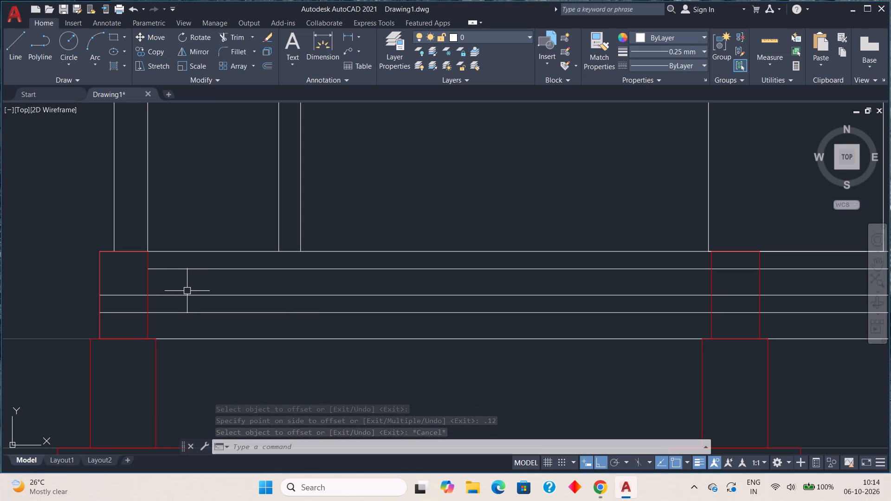
# Stretch the lower end of the inner partition wall's right line 0.3 down to the middle line inside the plinth.
pyautogui.click(300, 226)
pyautogui.click(302, 250)
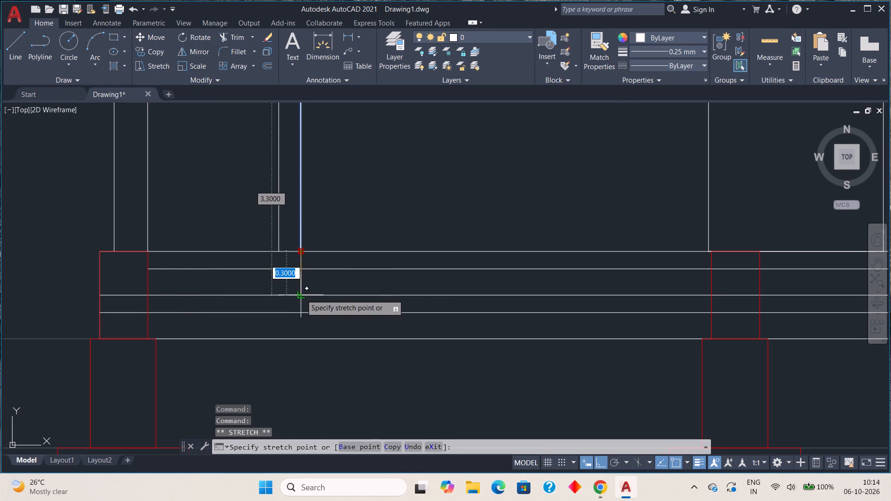
pyautogui.click(301, 295)
pyautogui.press('Escape')
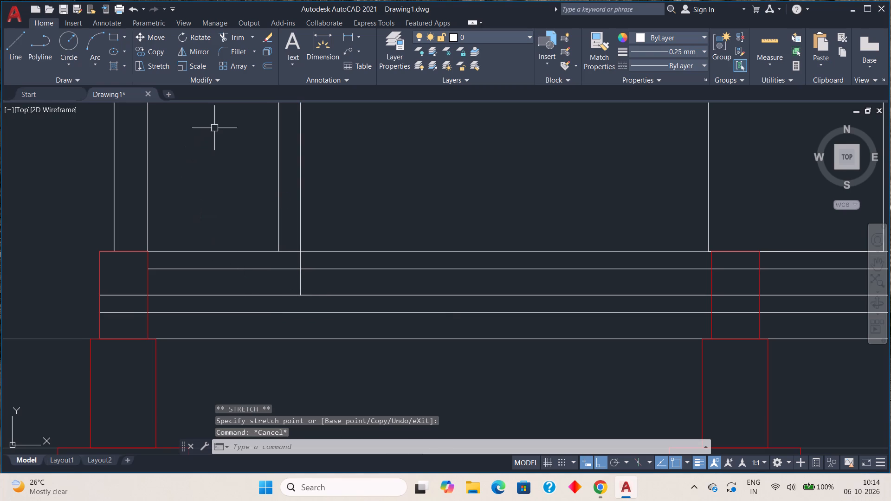
# Trim the uppermost line inside the plinth between the left plinth block and the extended partition wall line.
pyautogui.click(236, 38)
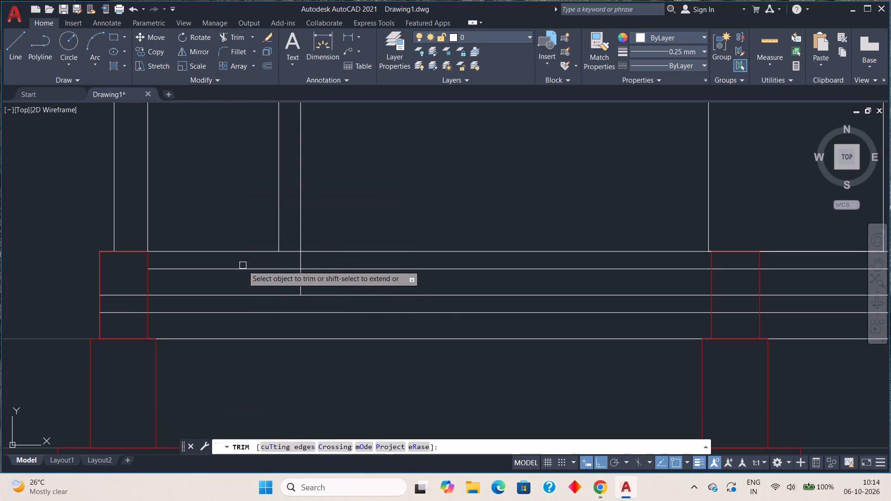
pyautogui.click(243, 268)
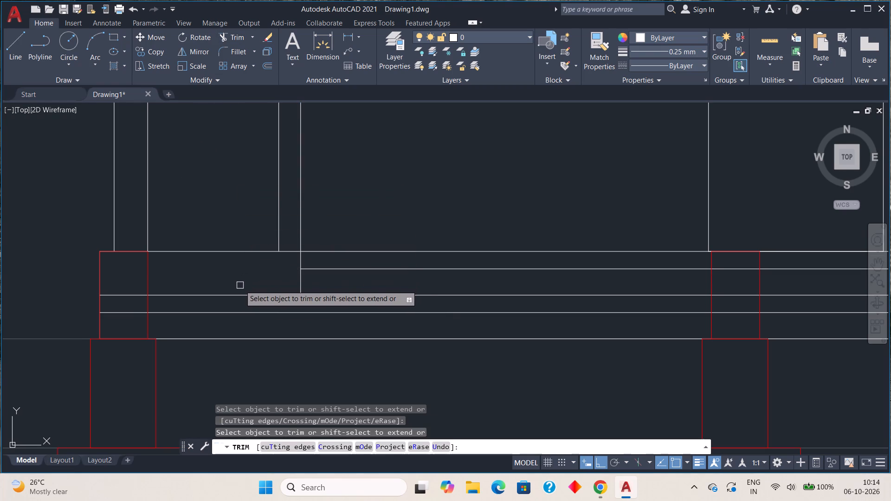
pyautogui.press('Escape')
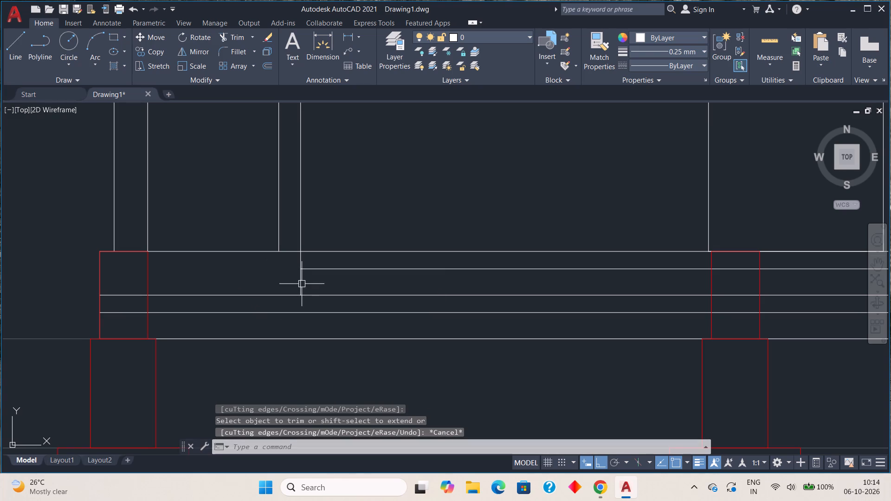
# Stretch the partition wall line a further 0.12 down to the lowest line inside the plinth.
pyautogui.click(302, 284)
pyautogui.click(301, 294)
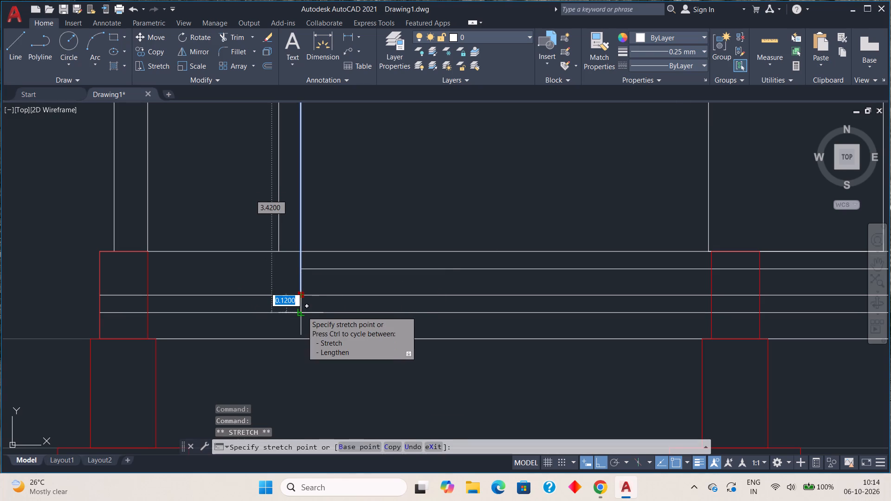
pyautogui.click(302, 311)
pyautogui.press('Escape')
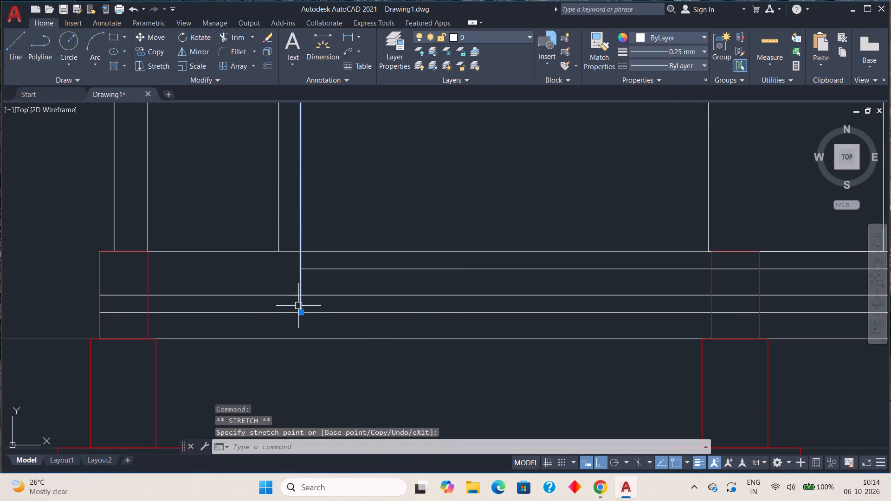
pyautogui.press('Escape')
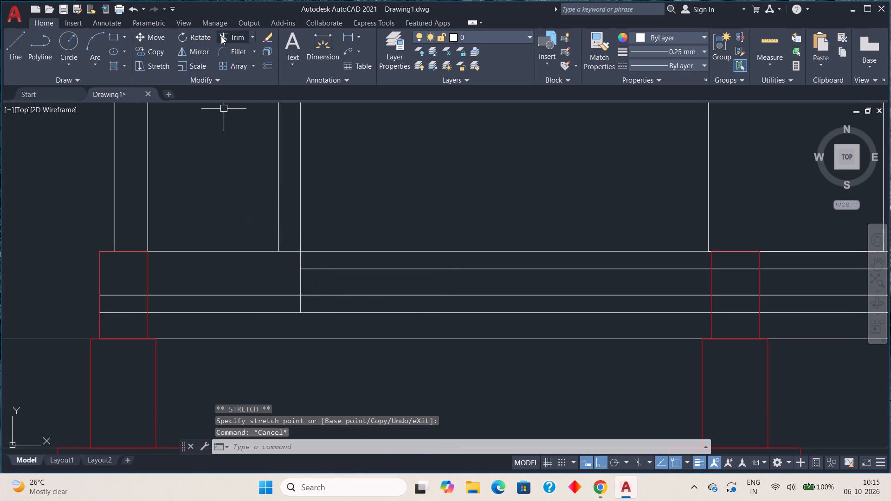
# Trim the middle inner plinth line everywhere right of the partition wall line, and the lowest inner line inside the right plinth block.
pyautogui.click(221, 36)
pyautogui.click(356, 295)
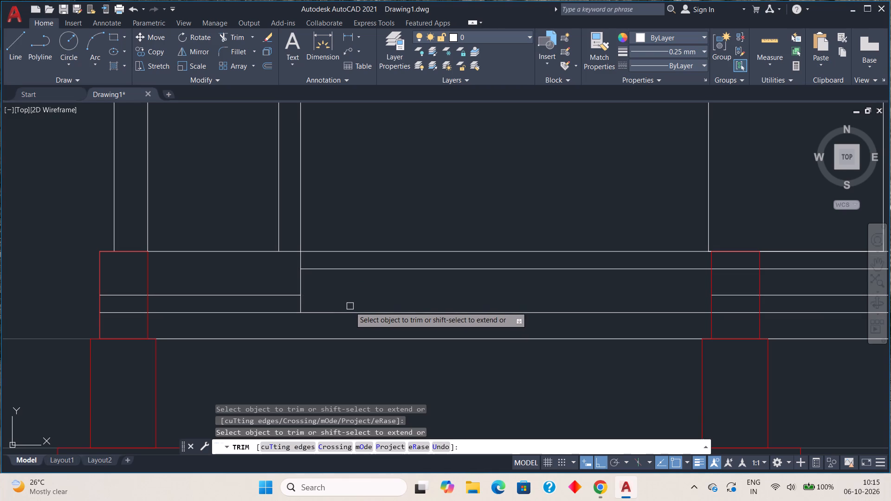
pyautogui.moveTo(433, 302); pyautogui.dragTo(141, 269, button='middle')
pyautogui.scroll(-1, 180, 284)
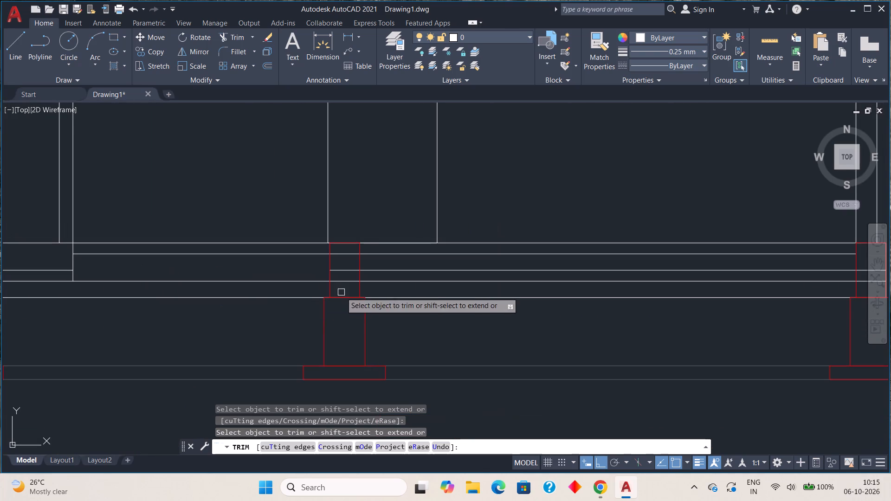
pyautogui.click(476, 271)
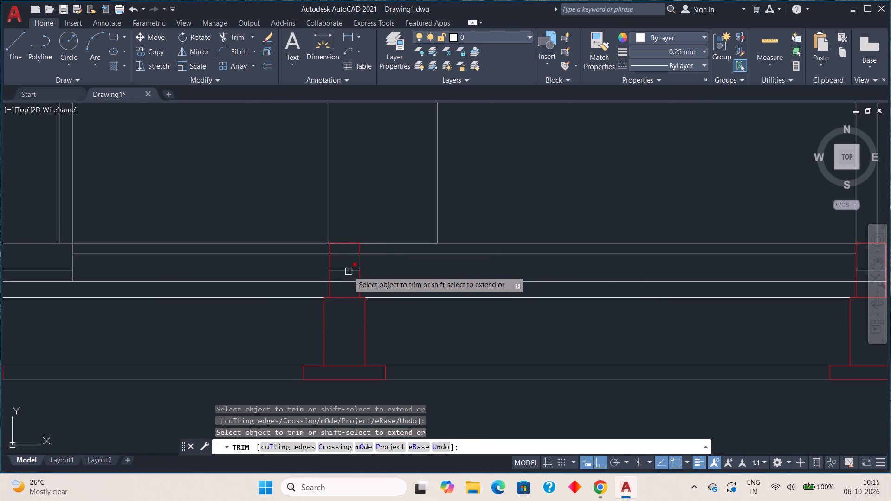
pyautogui.click(344, 273)
pyautogui.scroll(-2, 486, 276)
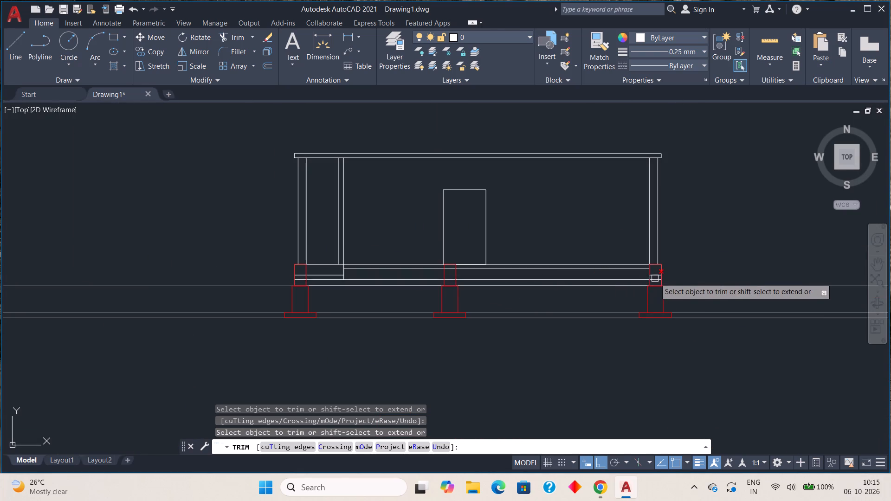
pyautogui.scroll(3, 655, 278)
pyautogui.click(657, 267)
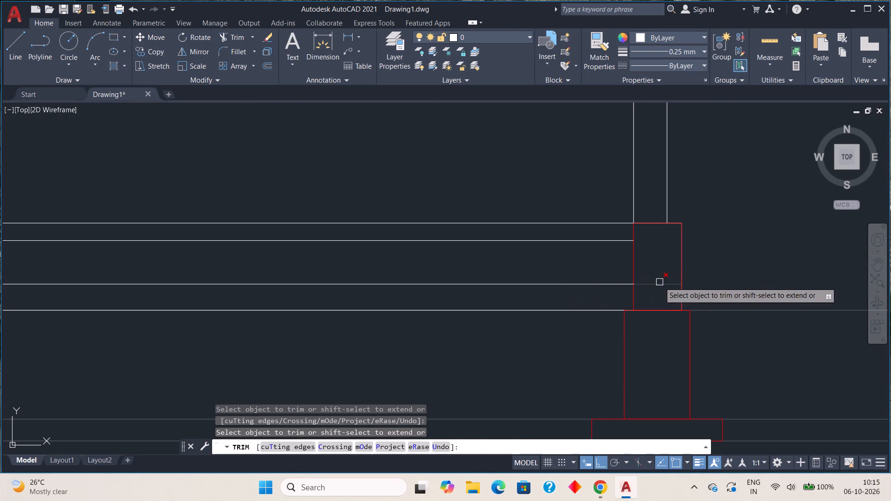
pyautogui.click(660, 282)
pyautogui.scroll(-1, 501, 272)
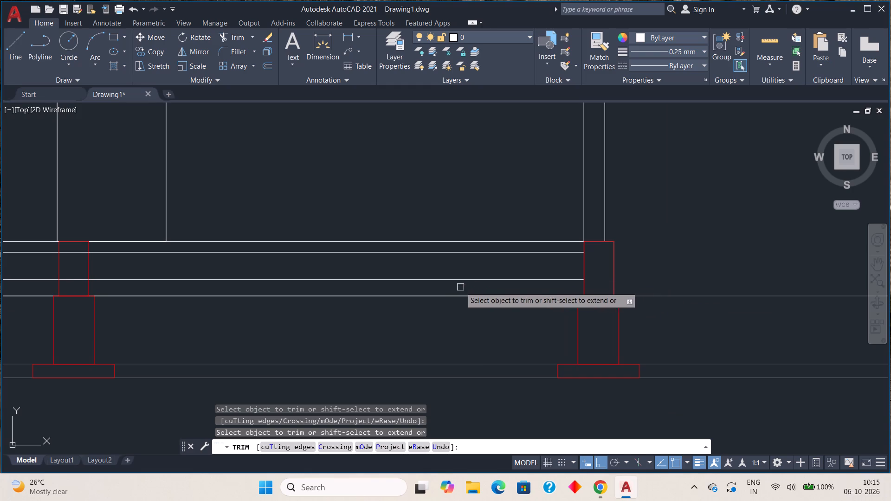
pyautogui.moveTo(267, 318); pyautogui.dragTo(587, 299, button='middle')
pyautogui.scroll(-1, 387, 304)
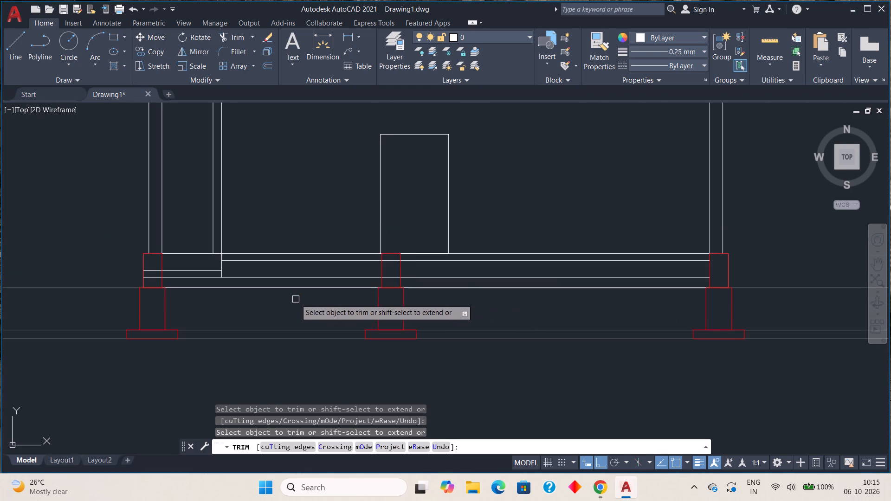
pyautogui.moveTo(302, 303); pyautogui.dragTo(420, 311, button='middle')
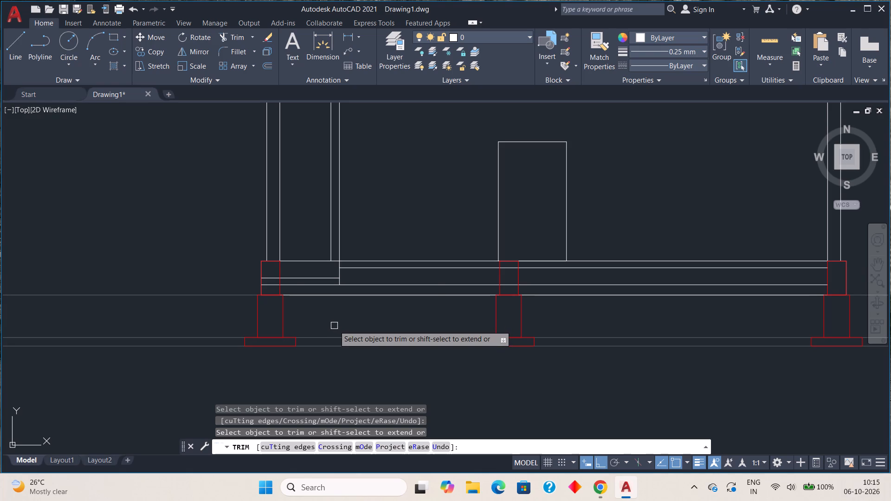
pyautogui.scroll(-1, 334, 326)
pyautogui.moveTo(377, 311); pyautogui.dragTo(365, 330, button='middle')
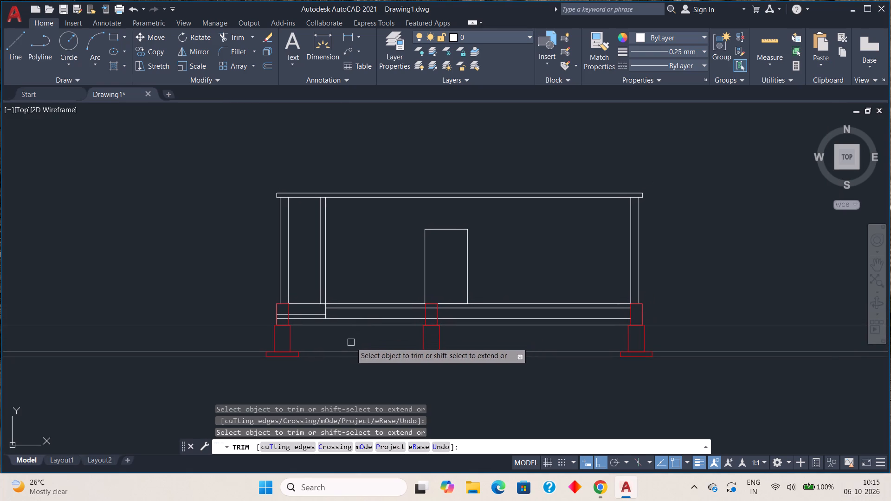
pyautogui.scroll(2, 349, 342)
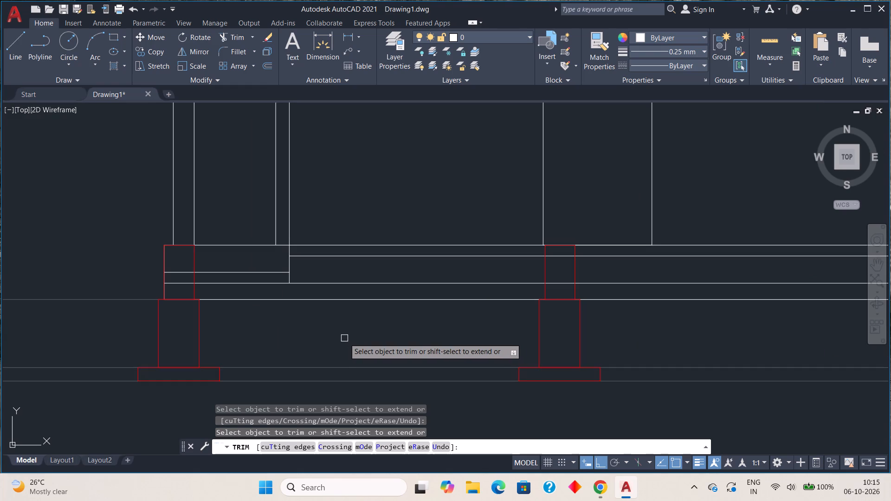
pyautogui.press('Escape')
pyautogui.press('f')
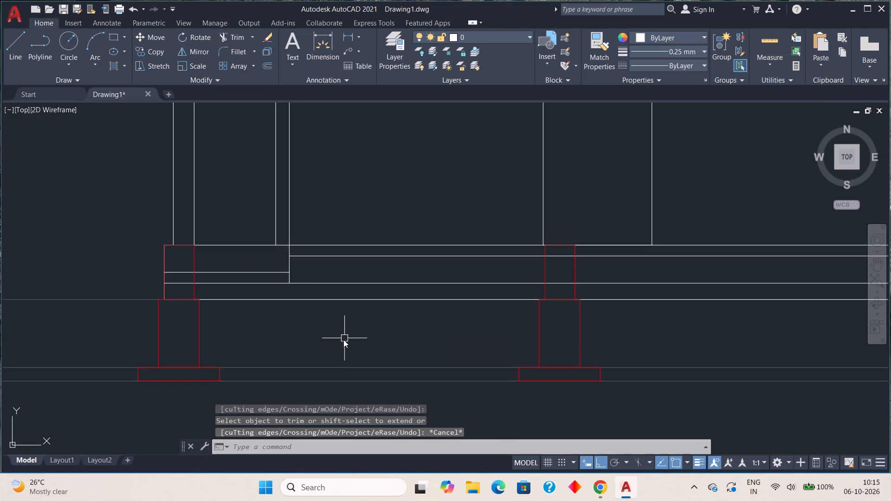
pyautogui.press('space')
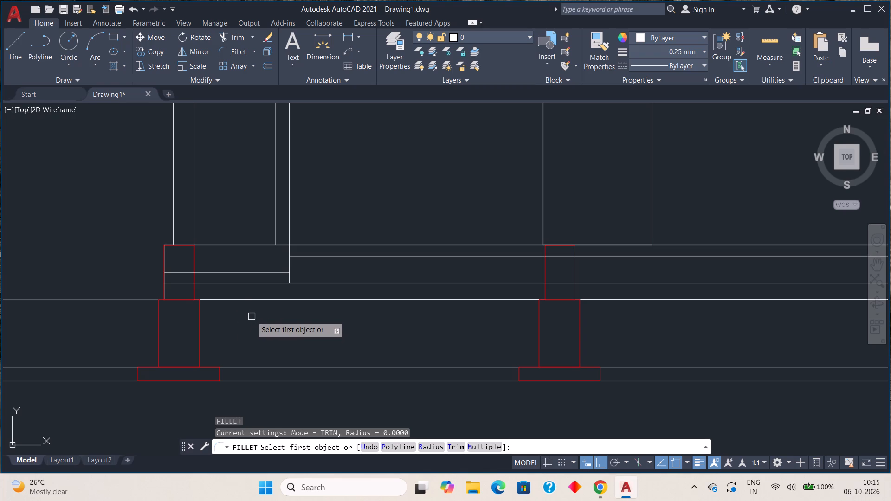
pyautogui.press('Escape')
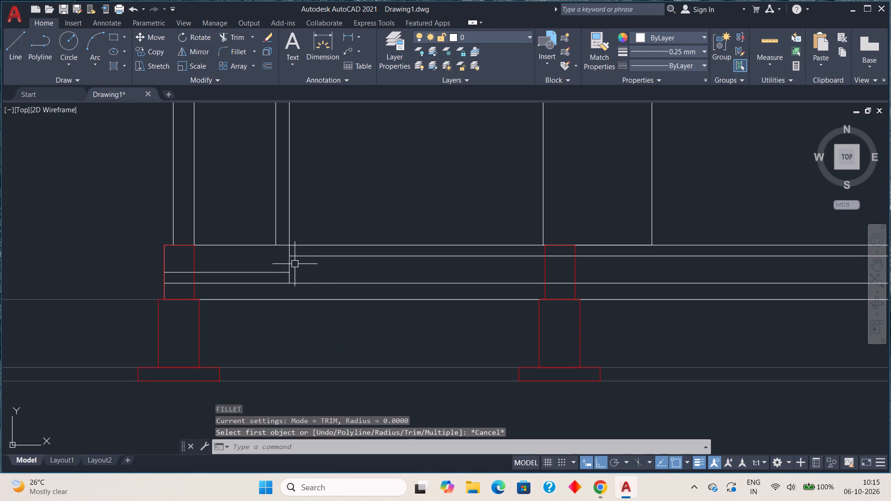
# Stretch the lower end of the partition wall line 0.18 down to the bottom line of the plinth.
pyautogui.scroll(2, 288, 268)
pyautogui.click(293, 259)
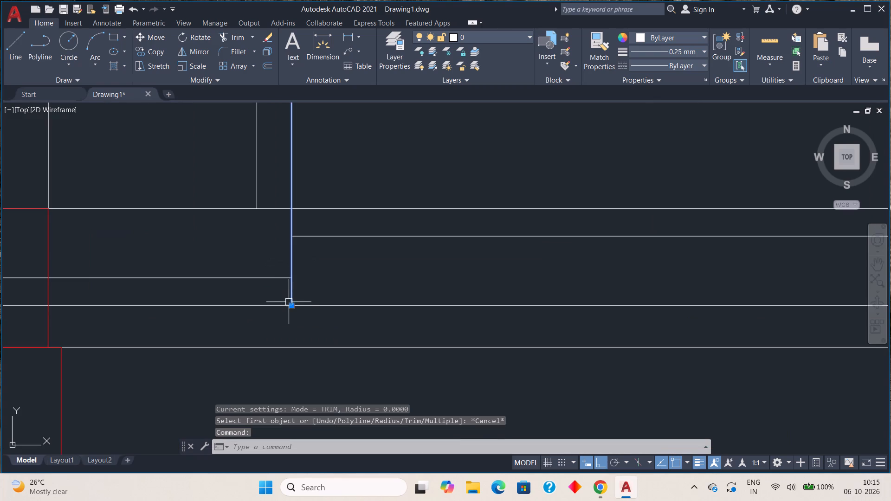
pyautogui.click(291, 306)
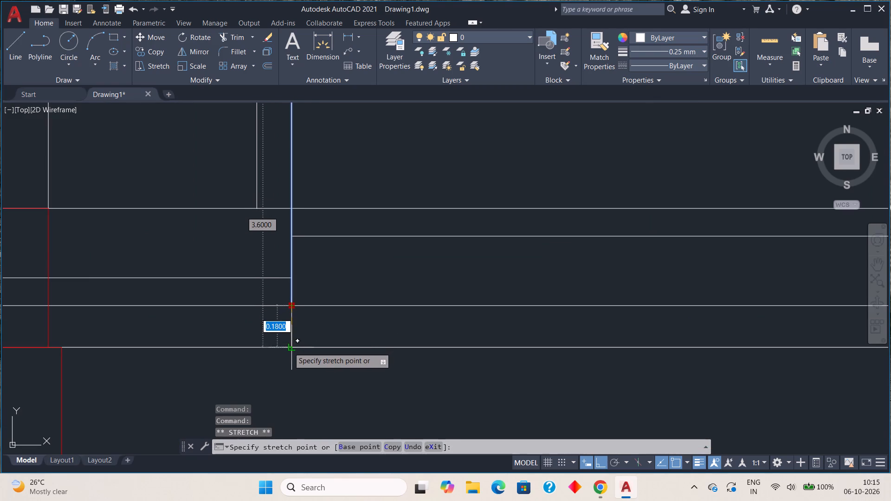
pyautogui.click(289, 348)
pyautogui.press('Escape')
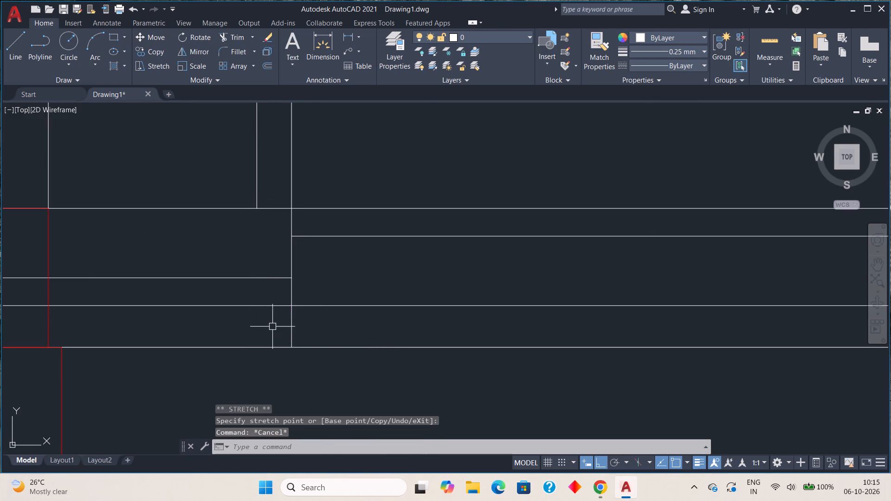
# Trim the two remaining inner plinth lines where they cross the left plinth block.
pyautogui.scroll(2, 272, 327)
pyautogui.scroll(-3, 272, 327)
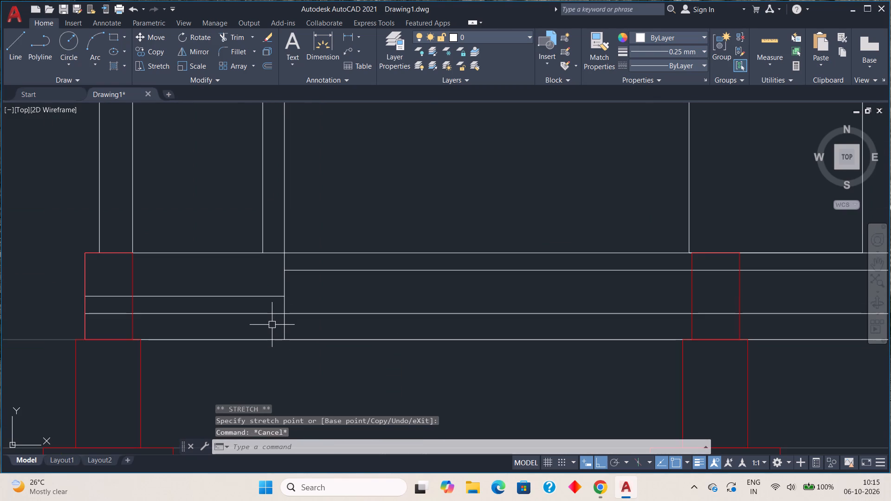
pyautogui.moveTo(271, 326); pyautogui.dragTo(334, 328, button='middle')
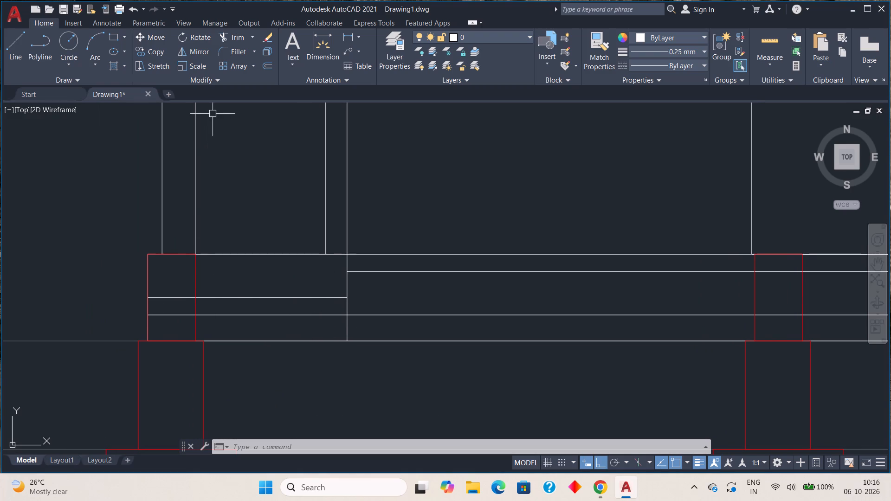
pyautogui.click(233, 35)
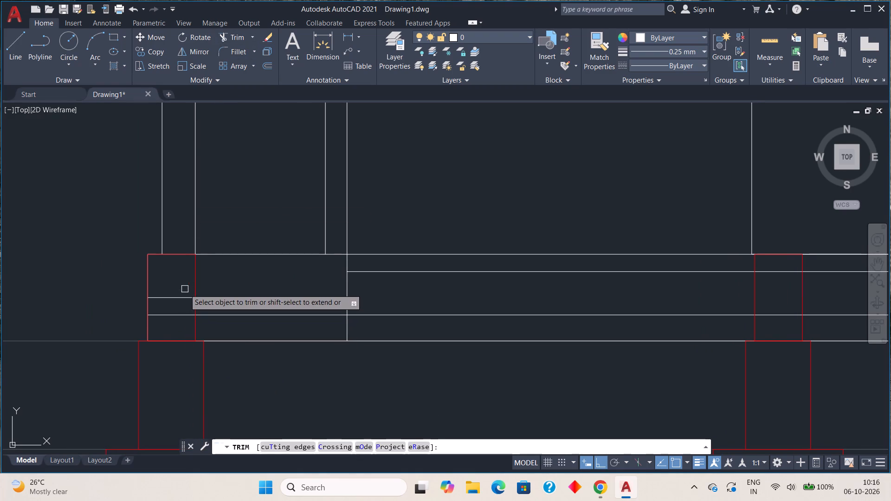
pyautogui.moveTo(185, 289); pyautogui.dragTo(188, 322)
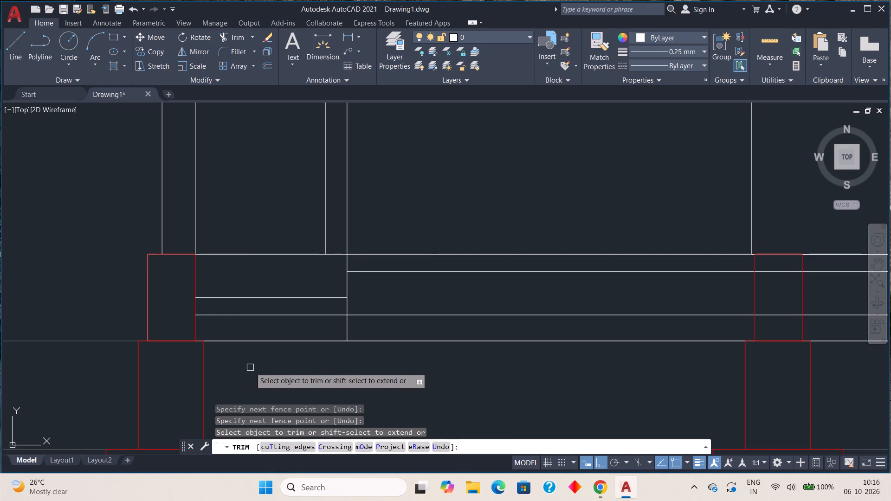
# Trim the lowest inner plinth line between the partition wall line and the right plinth block, including inside the middle block.
pyautogui.scroll(-1, 335, 314)
pyautogui.scroll(-1, 384, 318)
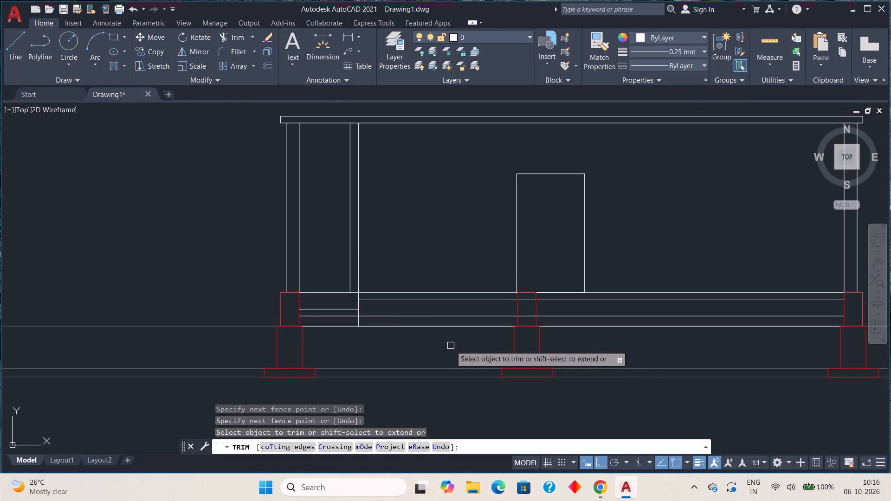
pyautogui.click(443, 315)
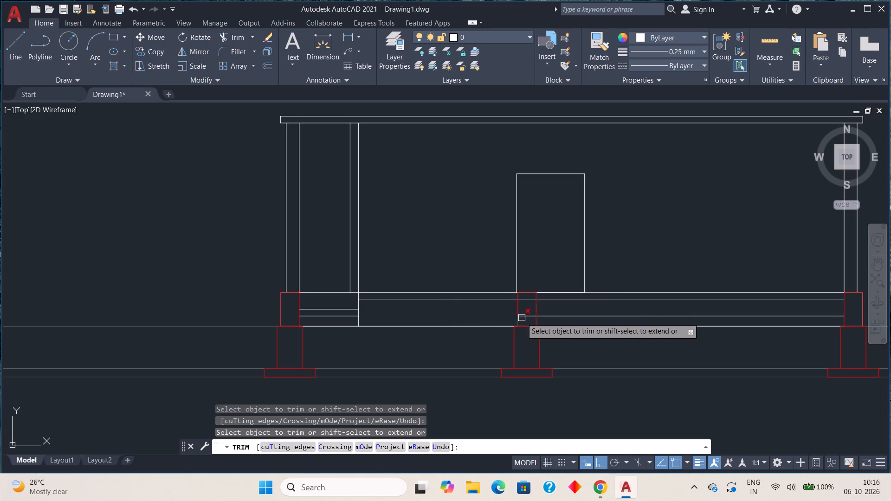
pyautogui.click(525, 315)
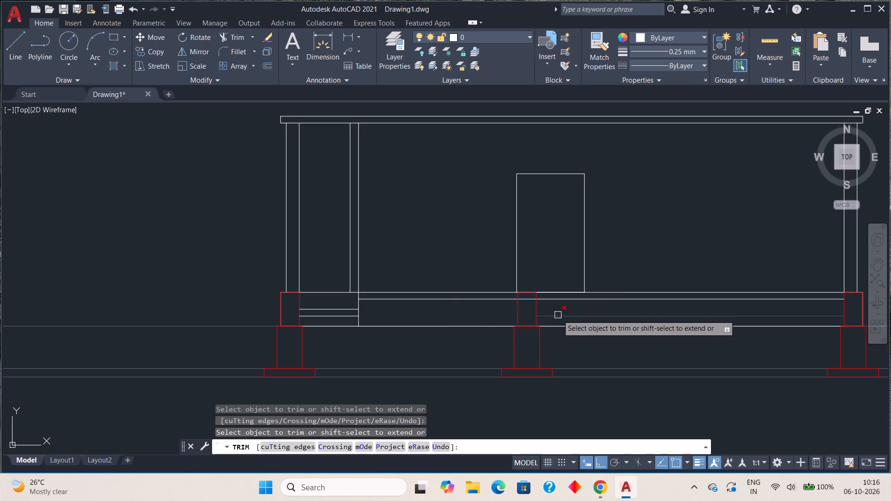
pyautogui.click(558, 315)
pyautogui.scroll(-2, 643, 311)
pyautogui.moveTo(634, 334); pyautogui.dragTo(574, 345, button='middle')
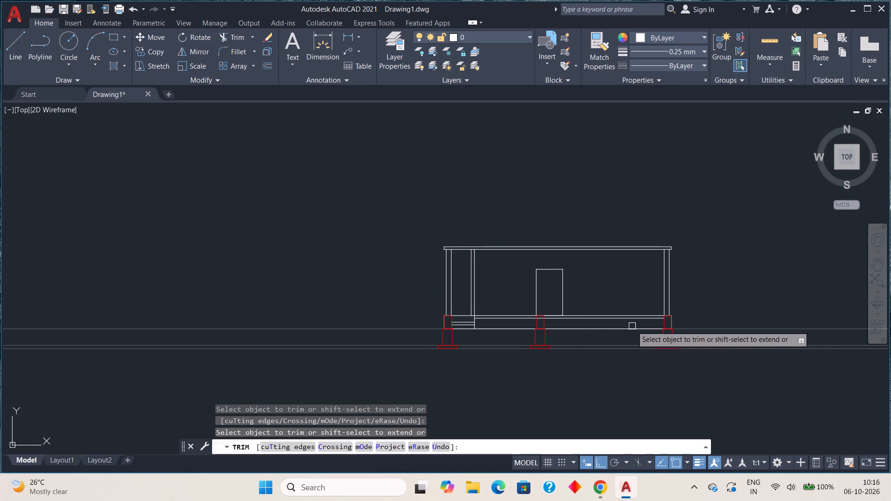
pyautogui.scroll(3, 663, 317)
pyautogui.scroll(-1, 663, 319)
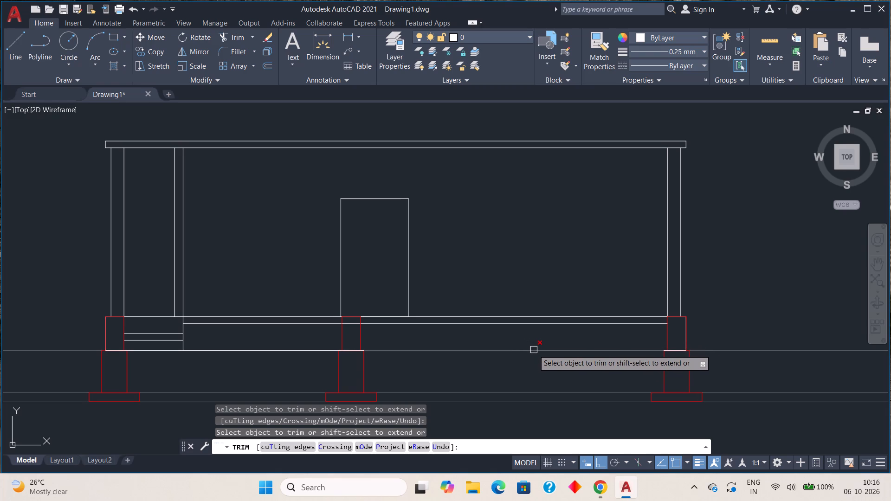
pyautogui.press('Escape')
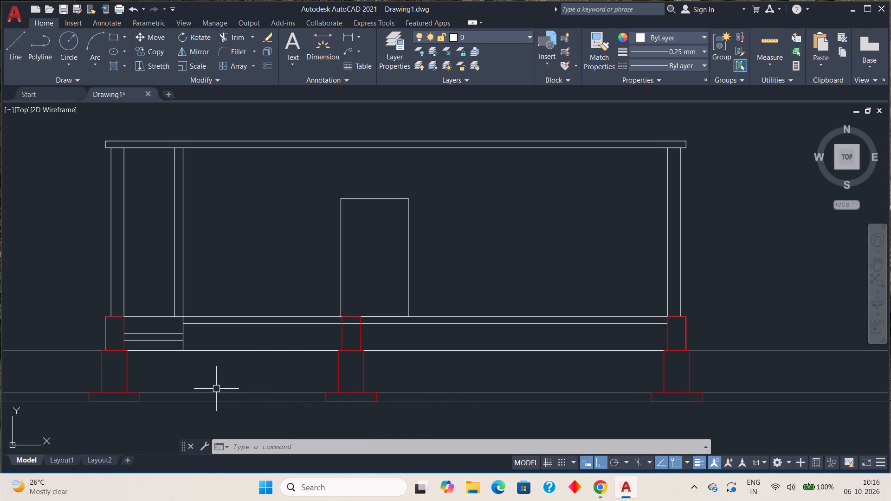
pyautogui.moveTo(215, 389); pyautogui.dragTo(302, 382, button='middle')
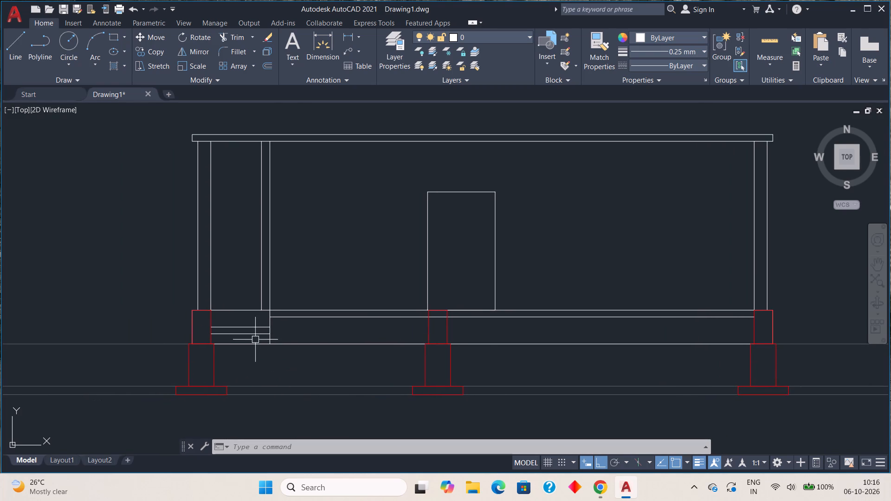
# Stretch the lower end of the partition wall's left line down to the upper of the two inner plinth lines beside the left block.
pyautogui.scroll(2, 255, 339)
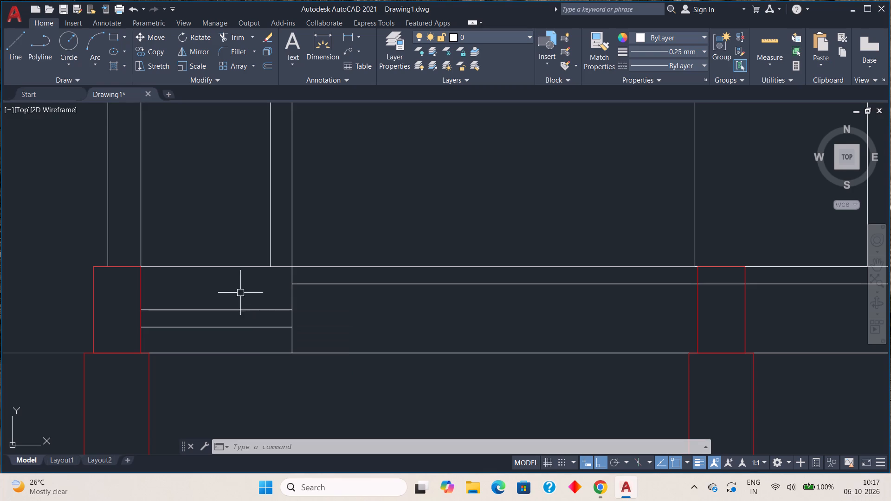
pyautogui.click(271, 236)
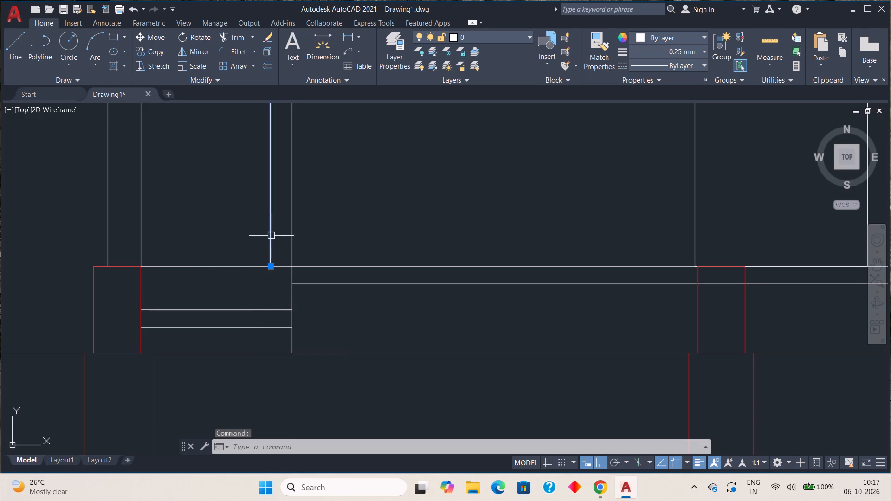
pyautogui.click(272, 265)
pyautogui.click(271, 308)
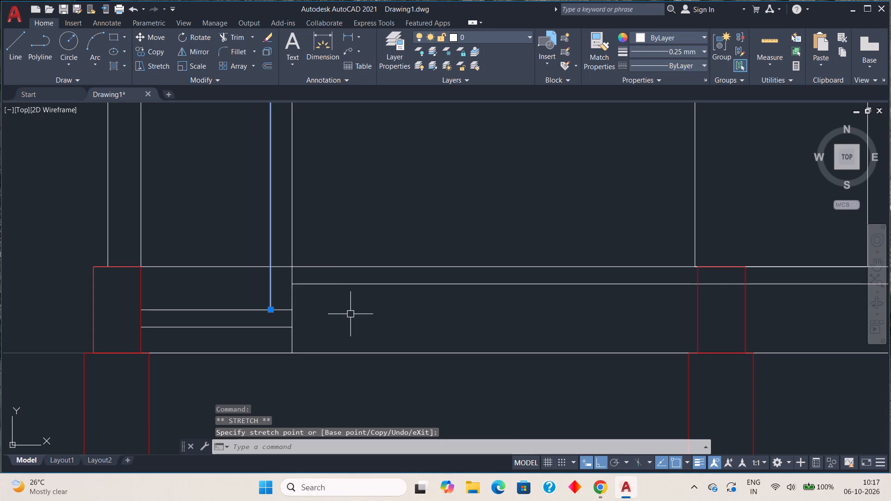
pyautogui.press('Escape')
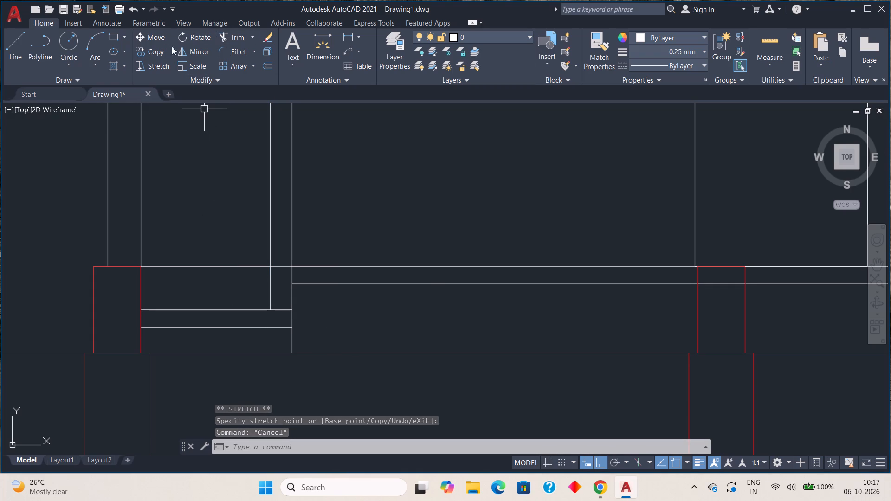
# Trim the upper inner line between the partition lines, and the partition's right line above and below the stepped floor layer.
pyautogui.click(222, 37)
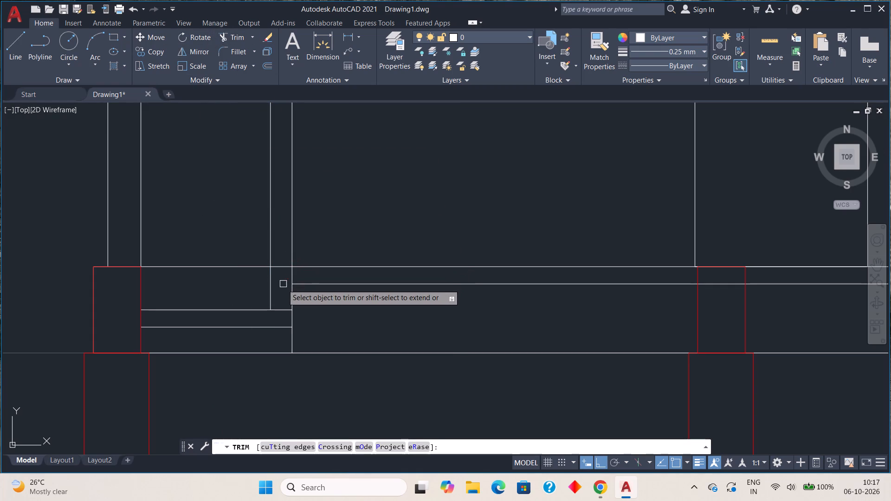
pyautogui.moveTo(279, 296); pyautogui.dragTo(283, 309)
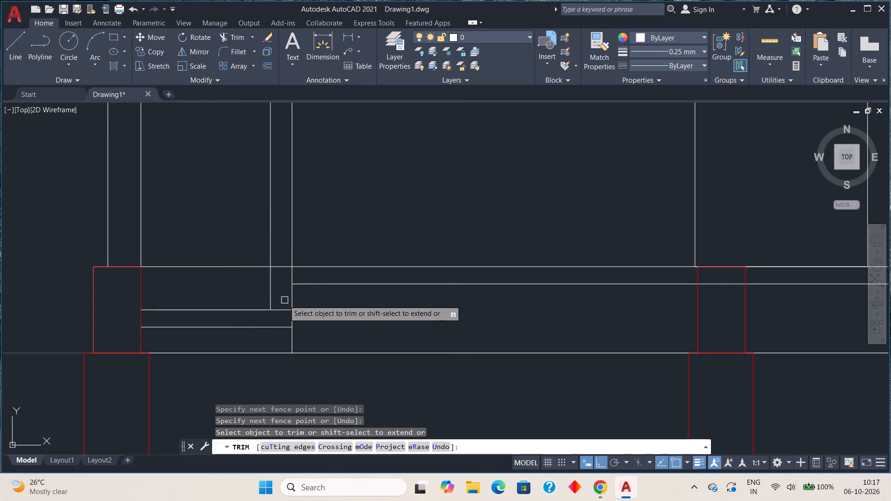
pyautogui.click(283, 308)
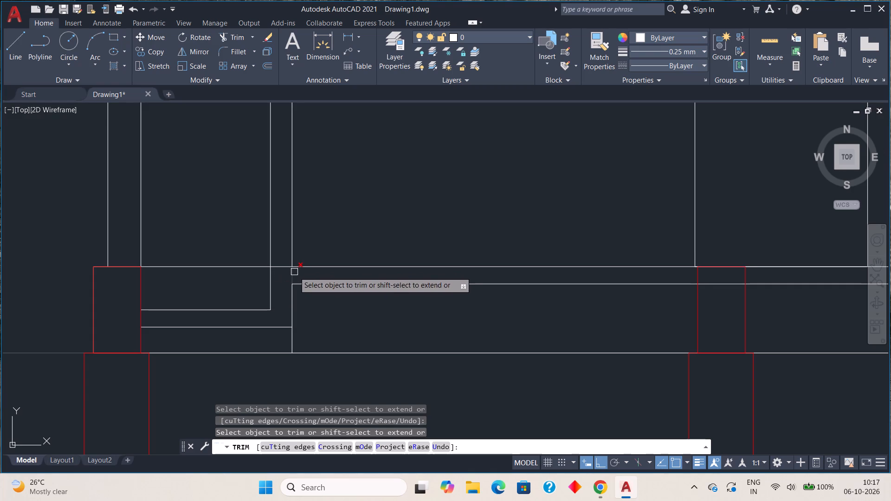
pyautogui.click(293, 273)
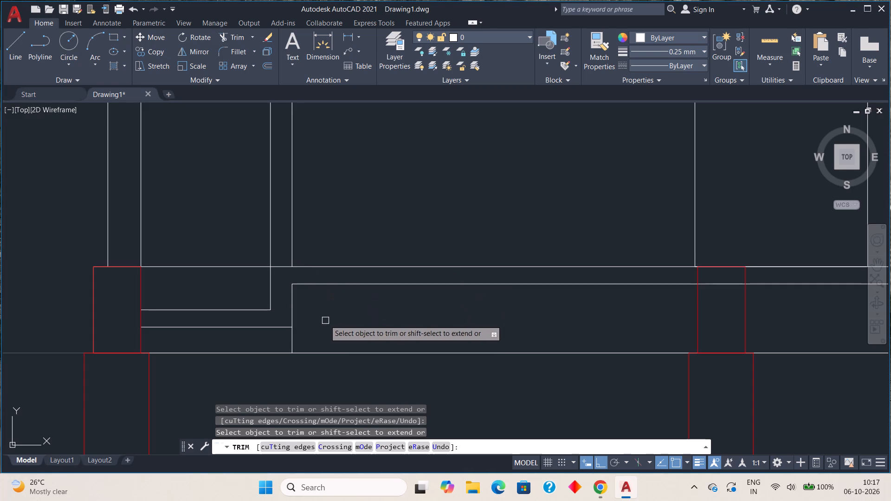
pyautogui.click(293, 338)
pyautogui.scroll(-1, 376, 327)
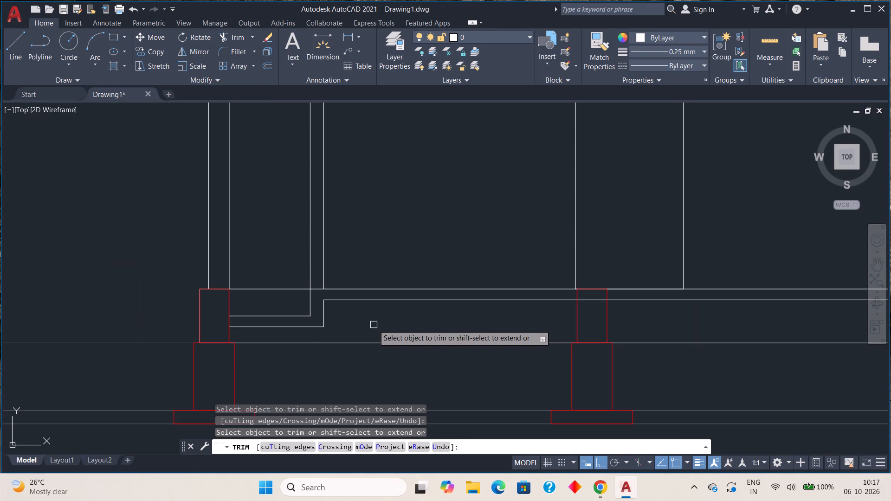
pyautogui.moveTo(373, 325); pyautogui.dragTo(374, 314, button='middle')
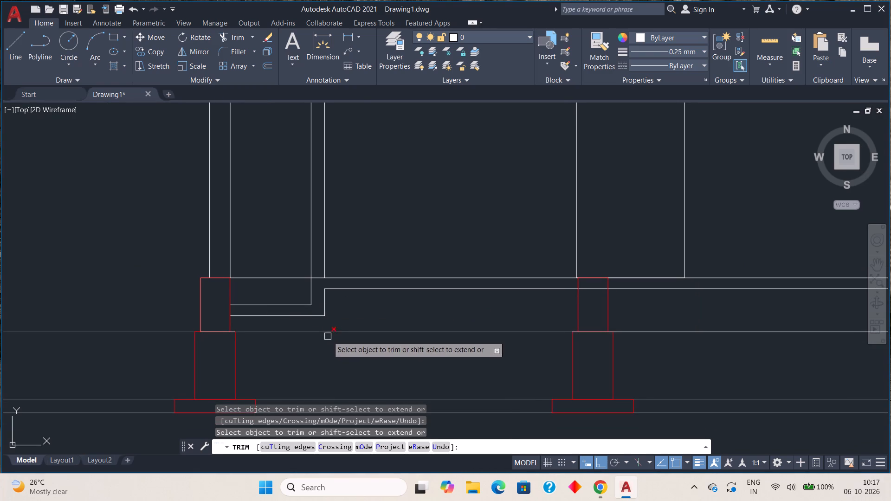
pyautogui.press('Escape')
# Stretch the top edge of the middle red plinth block down to the underside line of the floor layer.
pyautogui.scroll(-1, 329, 349)
pyautogui.moveTo(328, 366); pyautogui.dragTo(345, 336, button='middle')
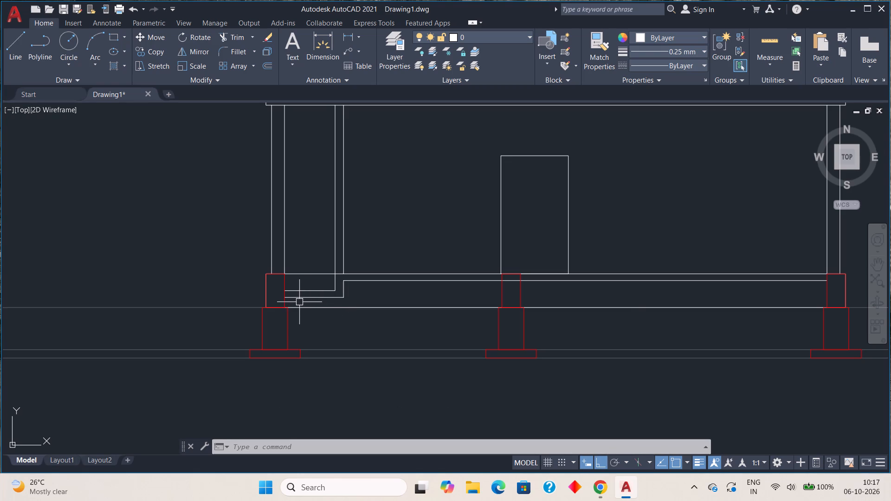
pyautogui.scroll(-1, 300, 306)
pyautogui.moveTo(383, 260); pyautogui.dragTo(359, 276, button='middle')
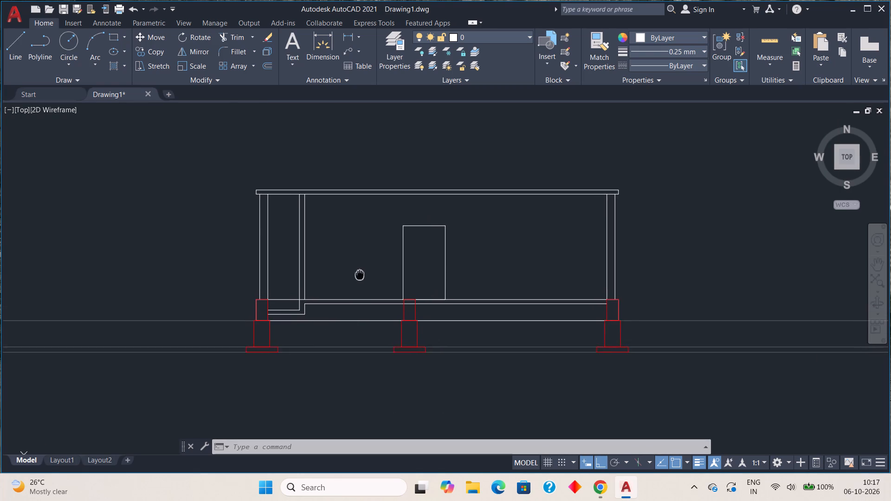
pyautogui.moveTo(359, 276); pyautogui.dragTo(353, 283, button='middle')
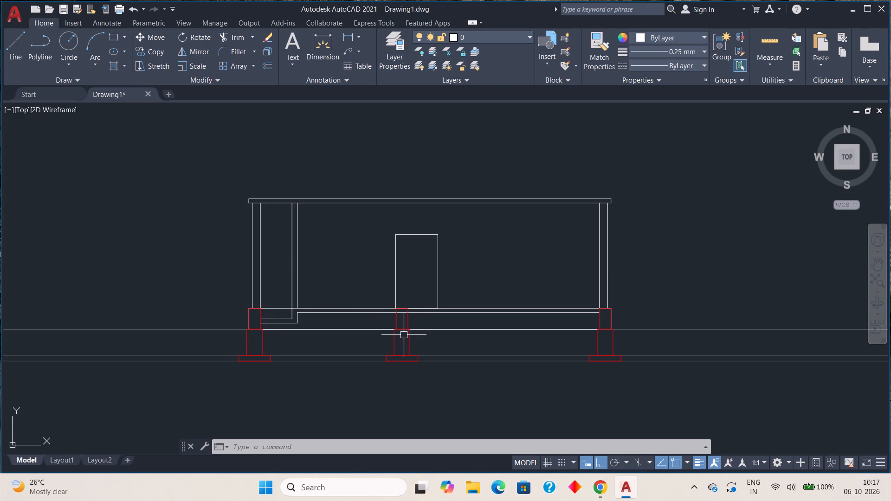
pyautogui.scroll(3, 399, 312)
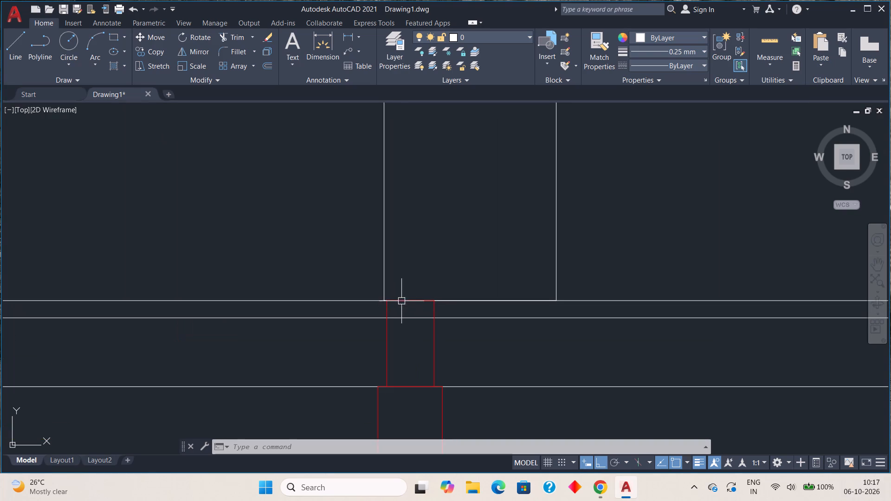
pyautogui.click(404, 300)
pyautogui.click(408, 300)
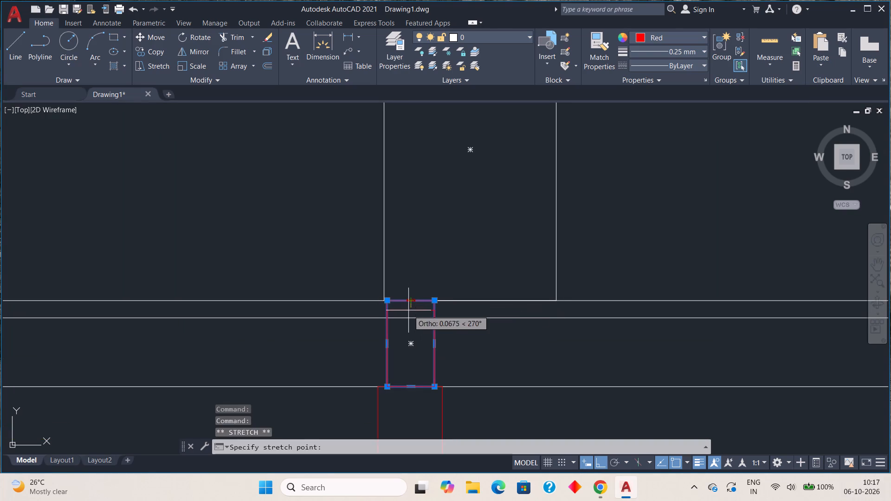
pyautogui.click(408, 315)
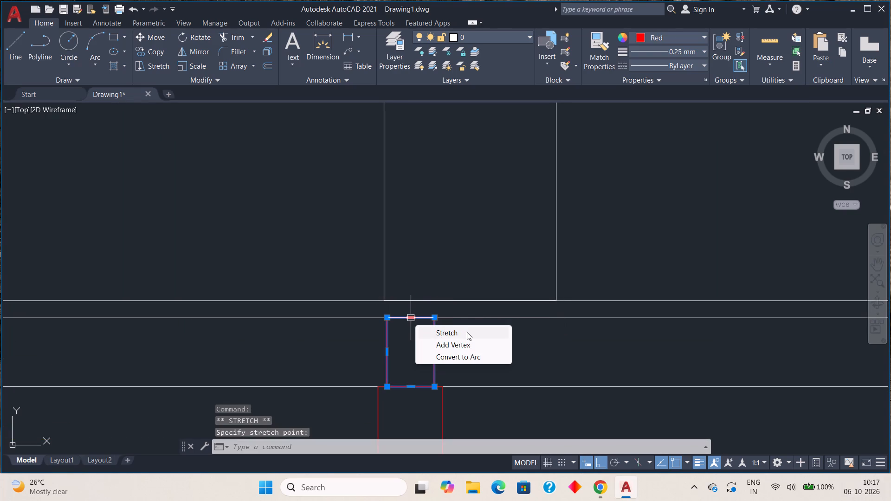
pyautogui.press('Escape')
pyautogui.scroll(-1, 467, 332)
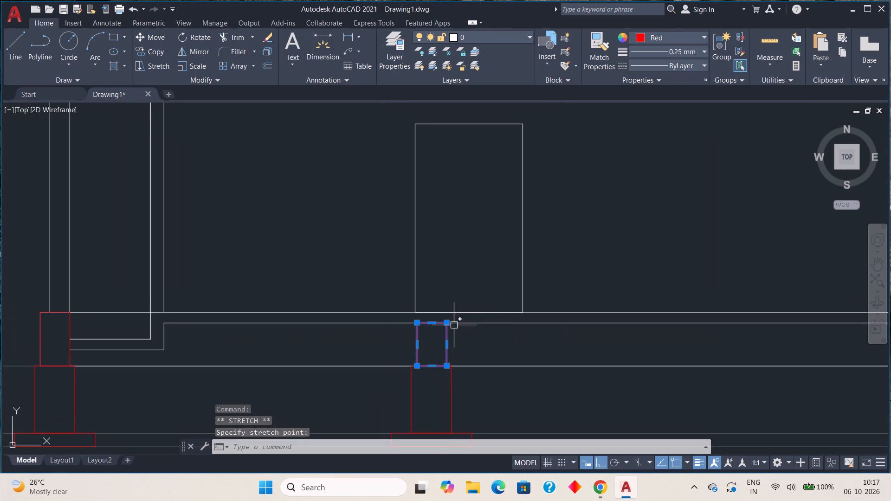
pyautogui.moveTo(466, 332); pyautogui.dragTo(299, 348, button='middle')
pyautogui.scroll(-1, 293, 341)
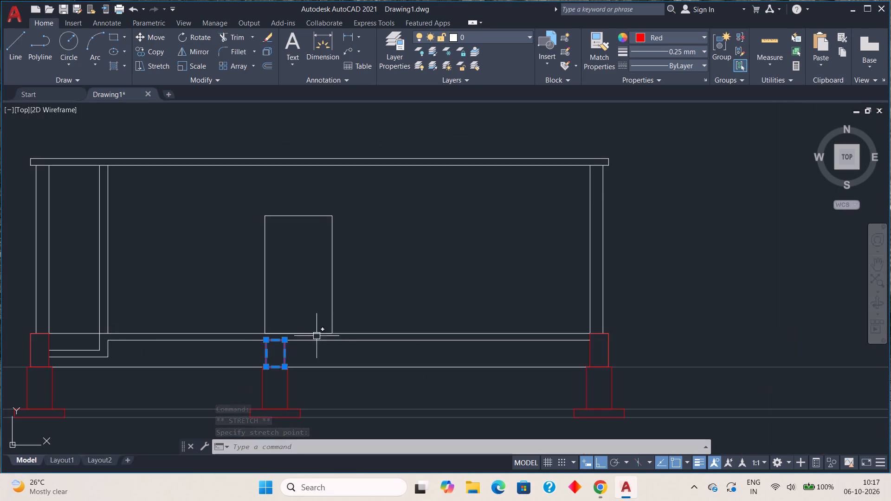
pyautogui.press('Escape')
# Explode the roof slab rectangle at the top of the section.
pyautogui.moveTo(433, 370); pyautogui.dragTo(356, 368, button='middle')
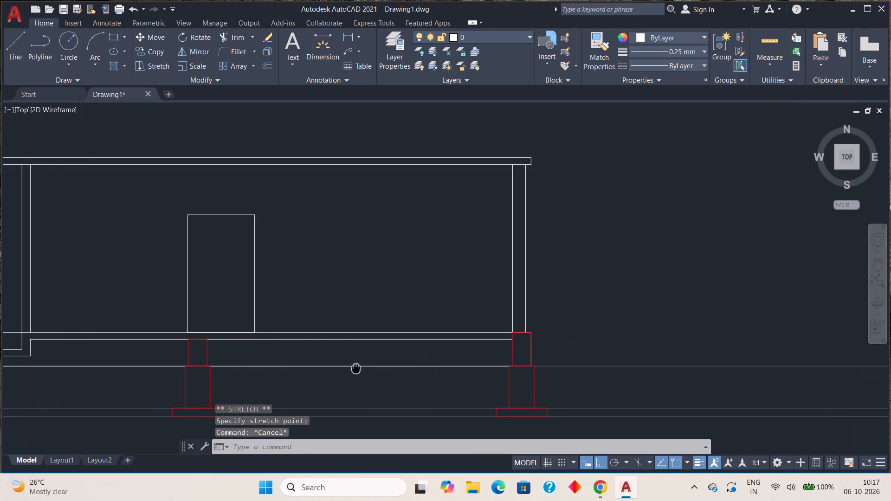
pyautogui.moveTo(356, 368); pyautogui.dragTo(356, 367, button='middle')
pyautogui.moveTo(360, 361); pyautogui.dragTo(489, 359, button='middle')
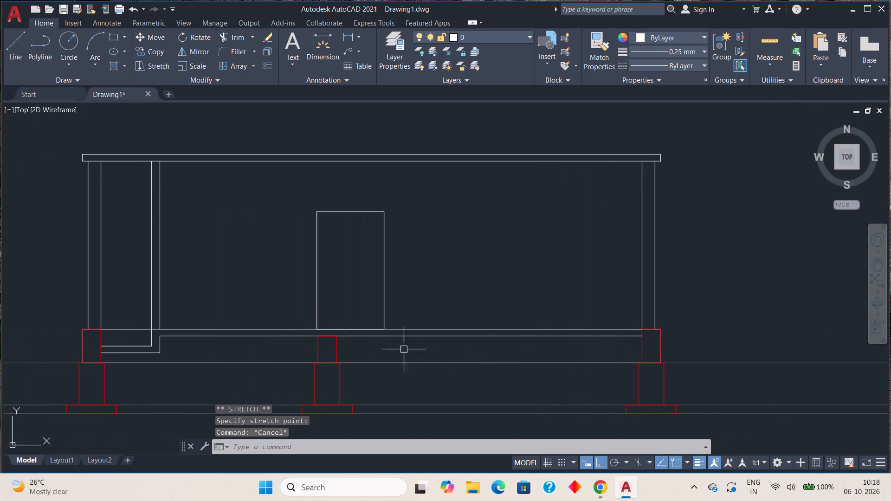
pyautogui.moveTo(387, 354); pyautogui.dragTo(524, 349, button='middle')
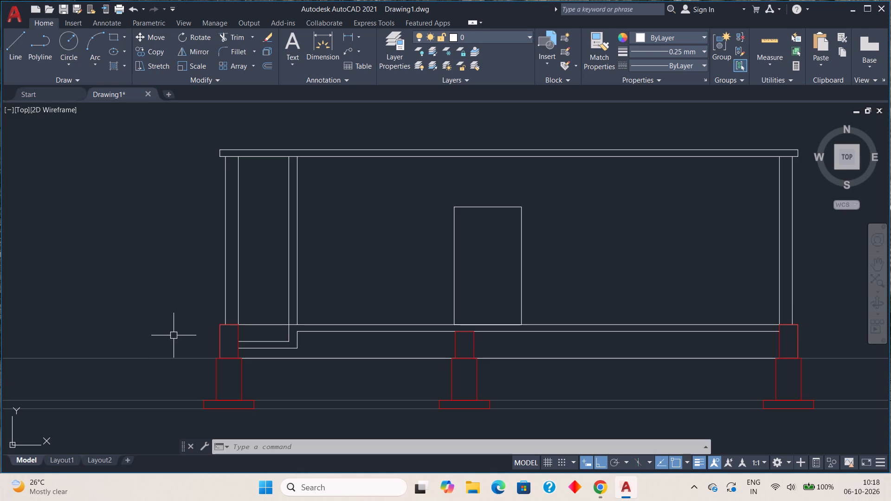
pyautogui.press('Escape')
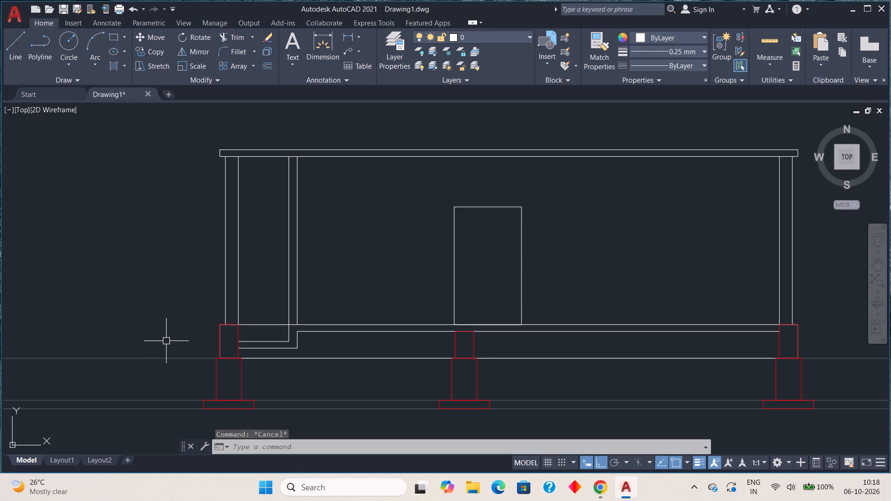
pyautogui.click(386, 156)
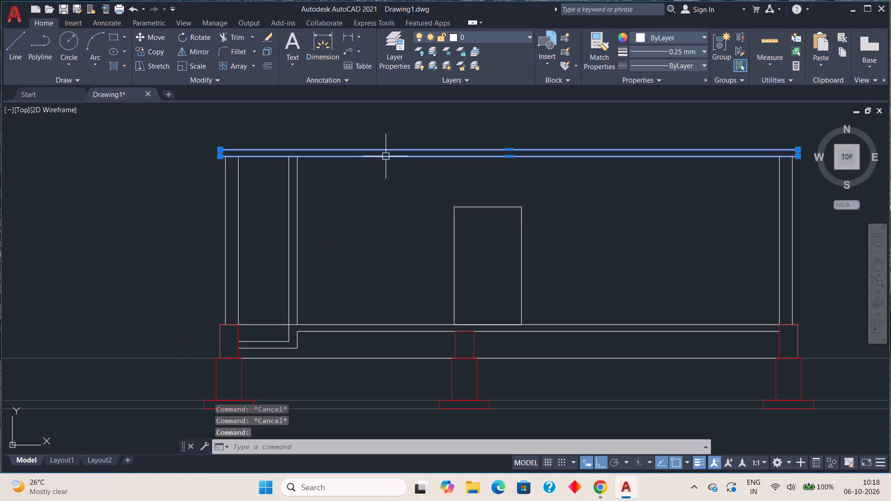
pyautogui.press('x')
pyautogui.press('space')
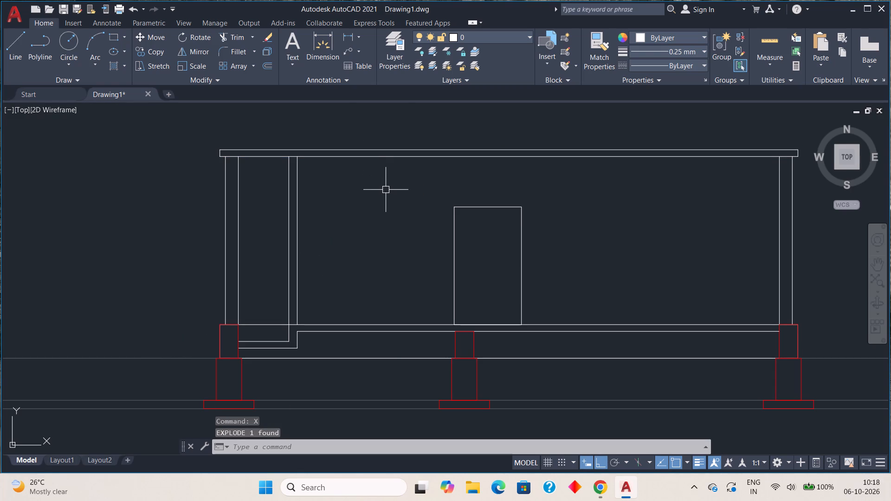
# Offset the bottom line of the roof slab 0.3 downward.
pyautogui.press('o')
pyautogui.press('Return')
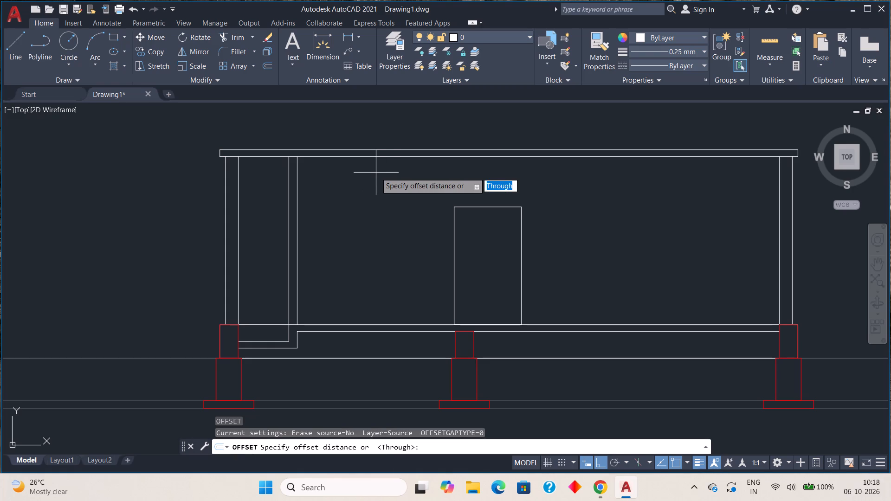
pyautogui.press('.')
pyautogui.press('3')
pyautogui.press('space')
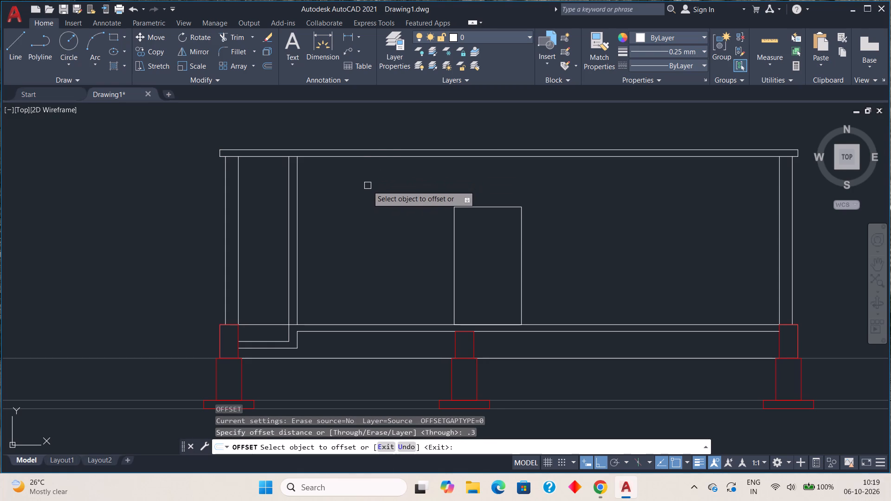
pyautogui.click(252, 158)
pyautogui.click(259, 191)
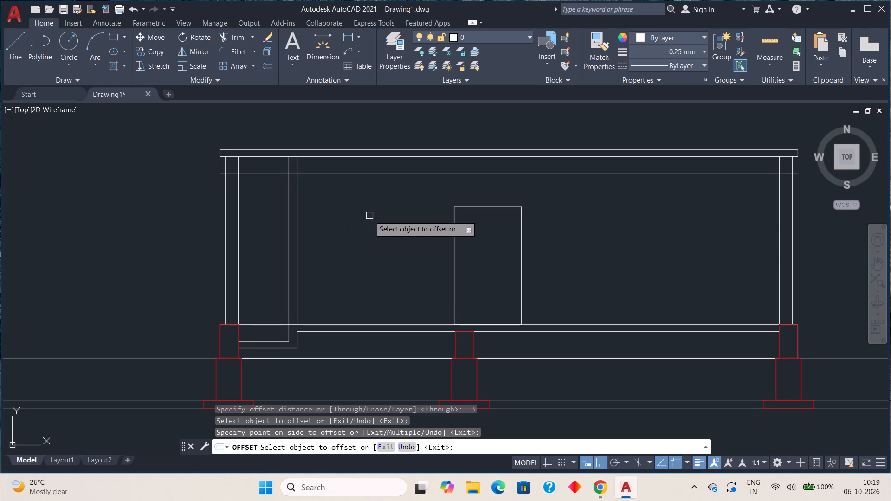
pyautogui.moveTo(369, 216); pyautogui.dragTo(272, 241, button='middle')
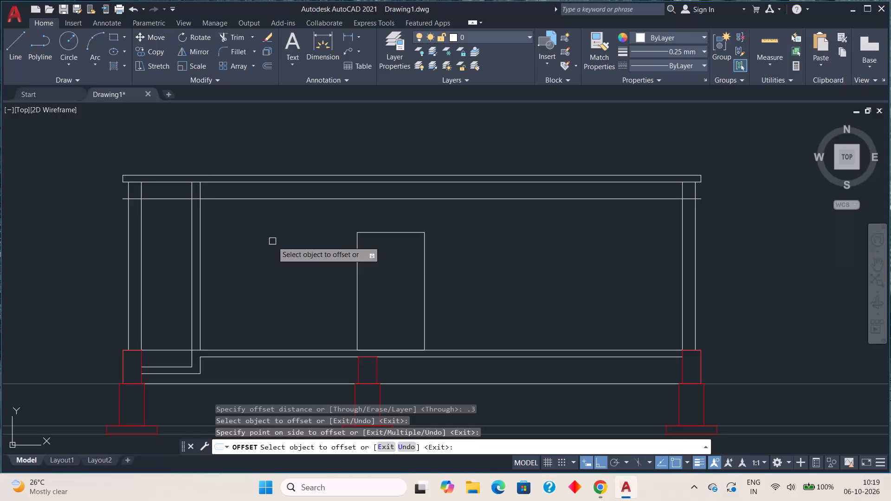
pyautogui.scroll(-1, 273, 245)
pyautogui.scroll(-1, 370, 261)
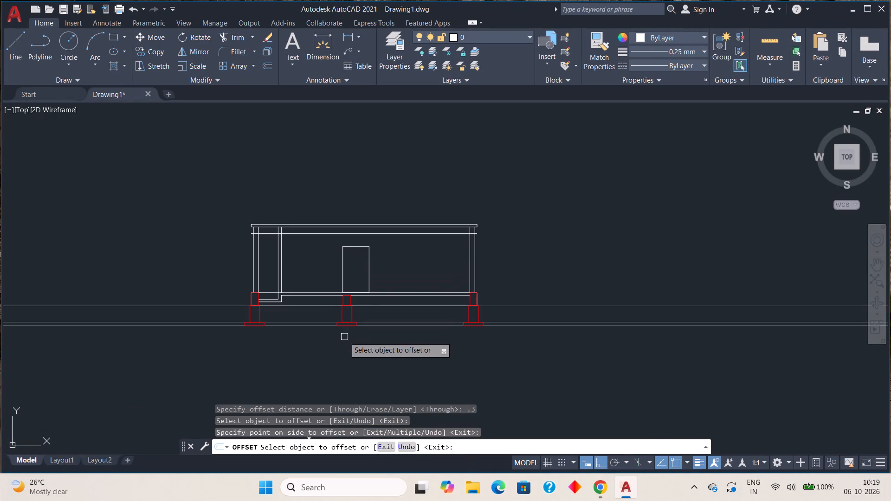
pyautogui.press('Escape')
pyautogui.press('x')
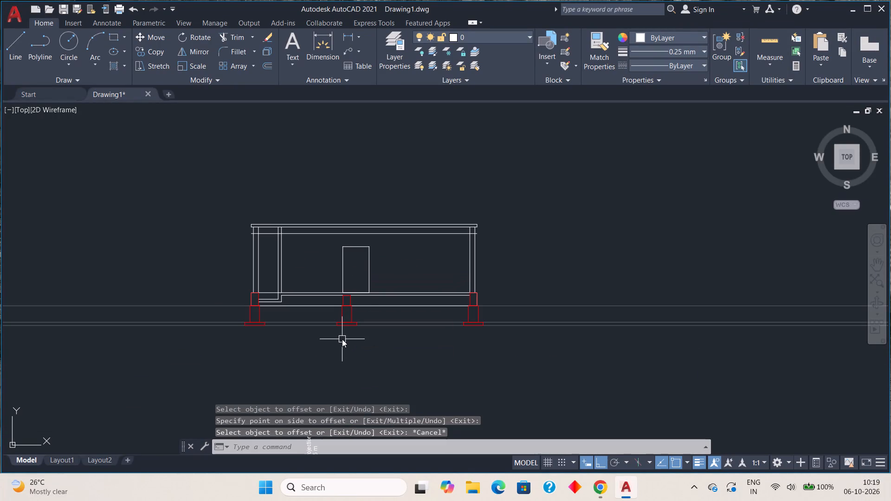
pyautogui.press('Escape')
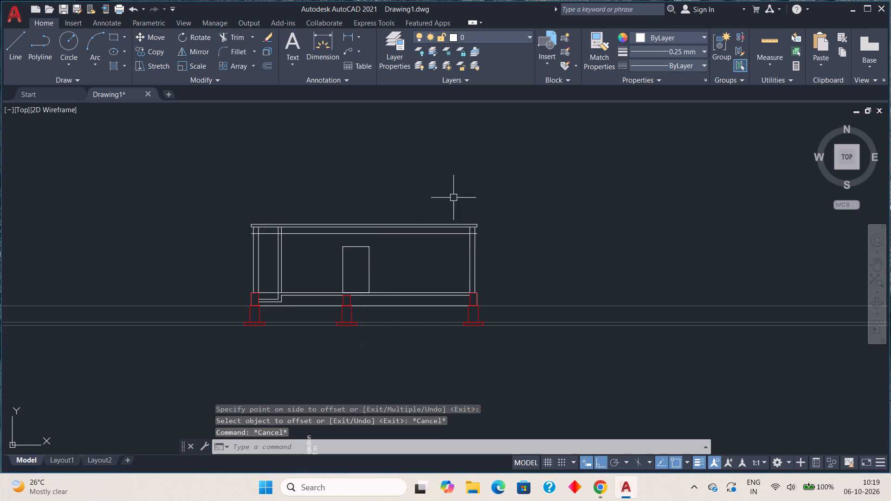
# Set the current object colour to the grey 99,100,102.
pyautogui.click(703, 34)
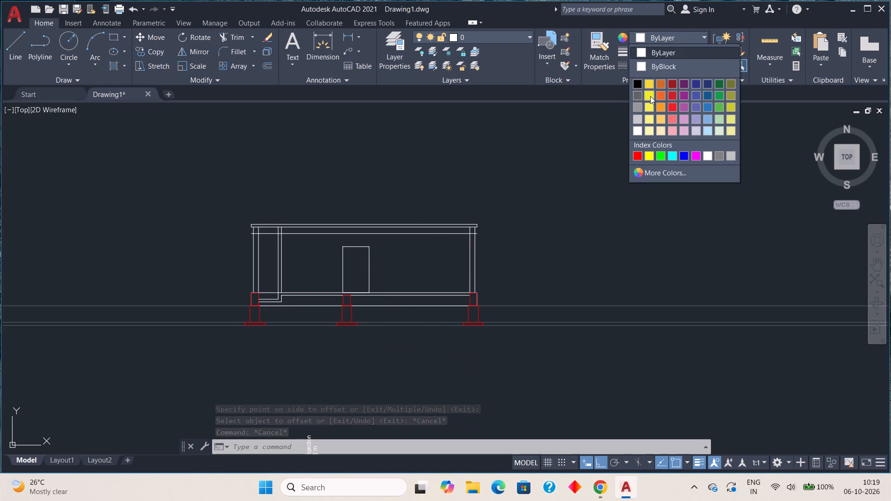
pyautogui.click(639, 93)
# Draw vertical construction lines through both faces of the wall between the two D1 doors in the rotated plan.
pyautogui.scroll(-2, 502, 237)
pyautogui.moveTo(404, 356); pyautogui.dragTo(388, 289, button='middle')
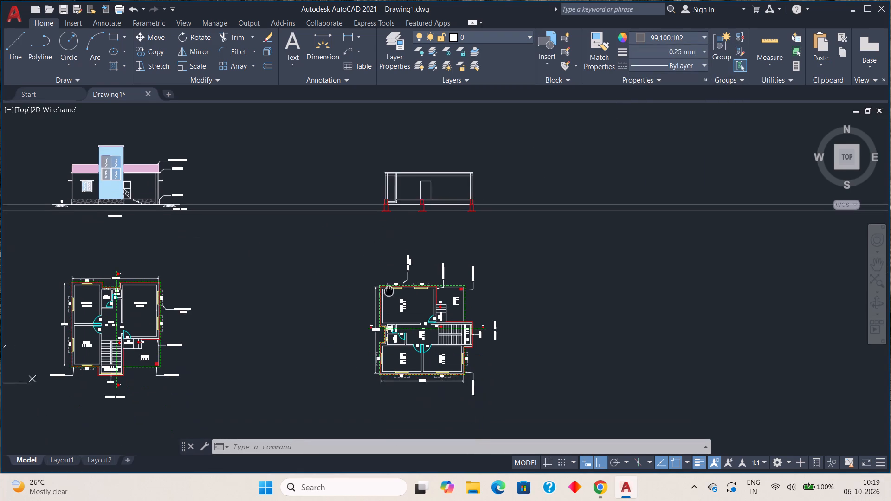
pyautogui.moveTo(388, 289); pyautogui.dragTo(380, 263, button='middle')
pyautogui.scroll(5, 403, 315)
pyautogui.moveTo(453, 326); pyautogui.dragTo(432, 319, button='middle')
pyautogui.scroll(1, 433, 320)
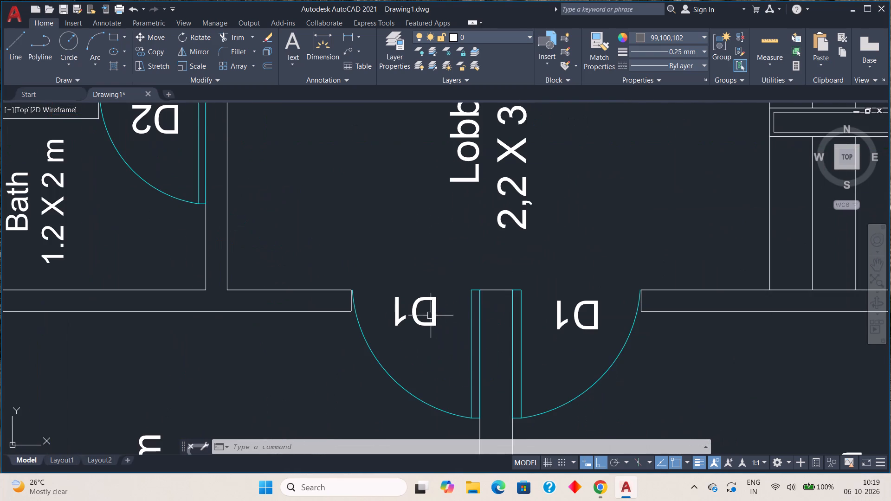
pyautogui.scroll(2, 475, 300)
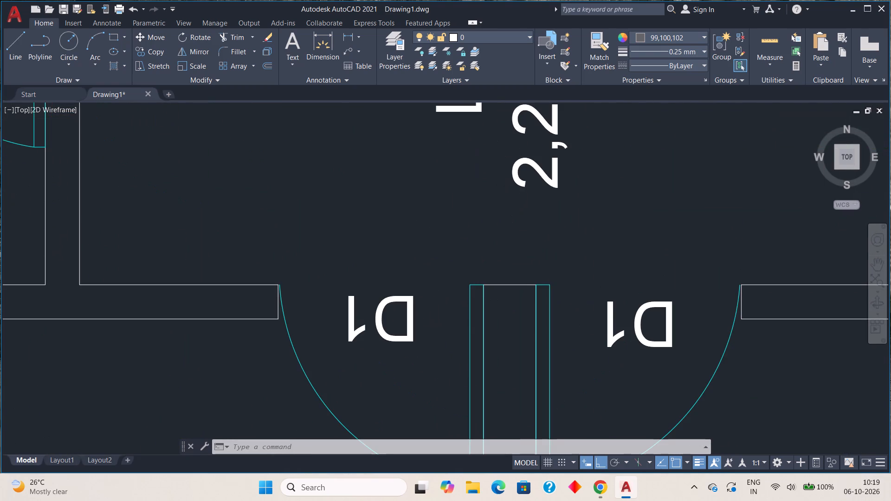
pyautogui.press('x')
pyautogui.write('l v')
pyautogui.press('space')
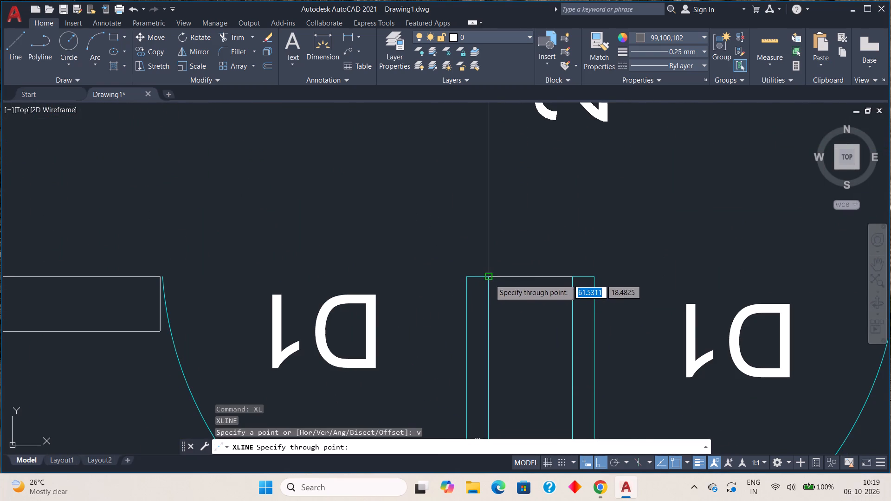
pyautogui.click(490, 278)
pyautogui.click(573, 274)
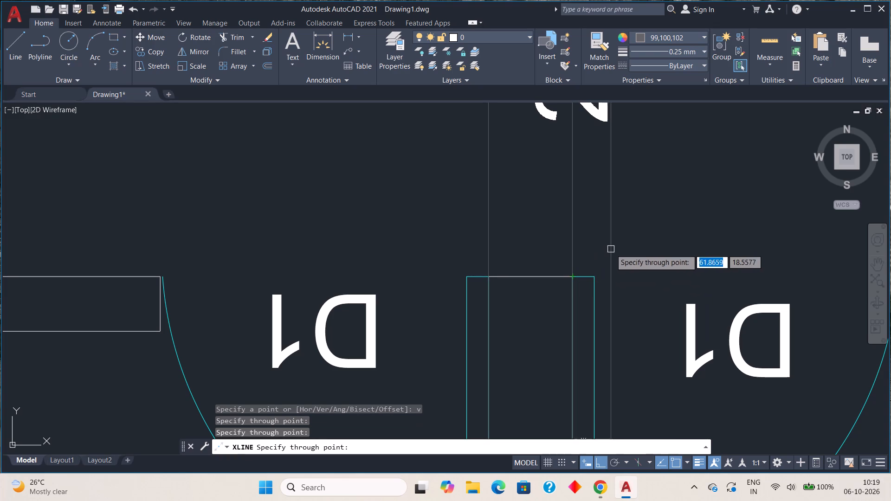
pyautogui.press('Escape')
# With the colour set to ByLayer, draw a beam rectangle between the two vertical construction lines, from the slab underside to the offset line.
pyautogui.scroll(-4, 584, 236)
pyautogui.moveTo(576, 175); pyautogui.dragTo(542, 328, button='middle')
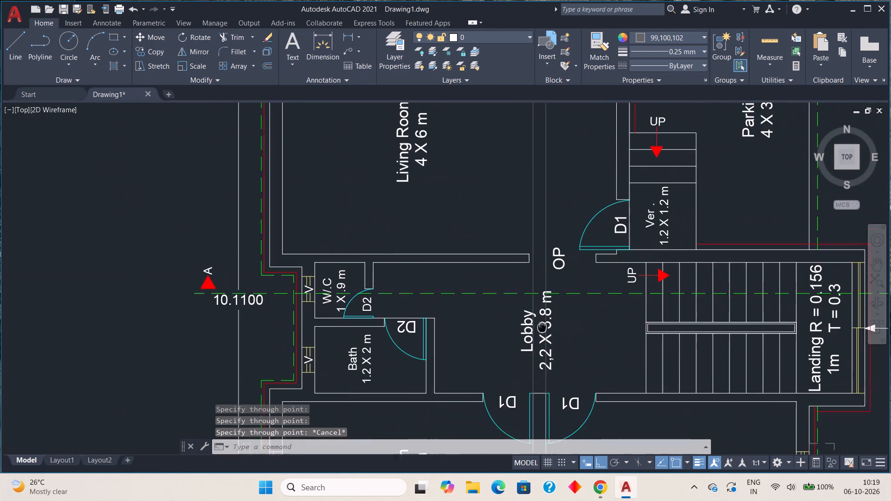
pyautogui.moveTo(542, 328); pyautogui.dragTo(530, 339, button='middle')
pyautogui.moveTo(520, 190); pyautogui.dragTo(520, 366, button='middle')
pyautogui.moveTo(530, 191); pyautogui.dragTo(516, 392, button='middle')
pyautogui.scroll(-1, 491, 222)
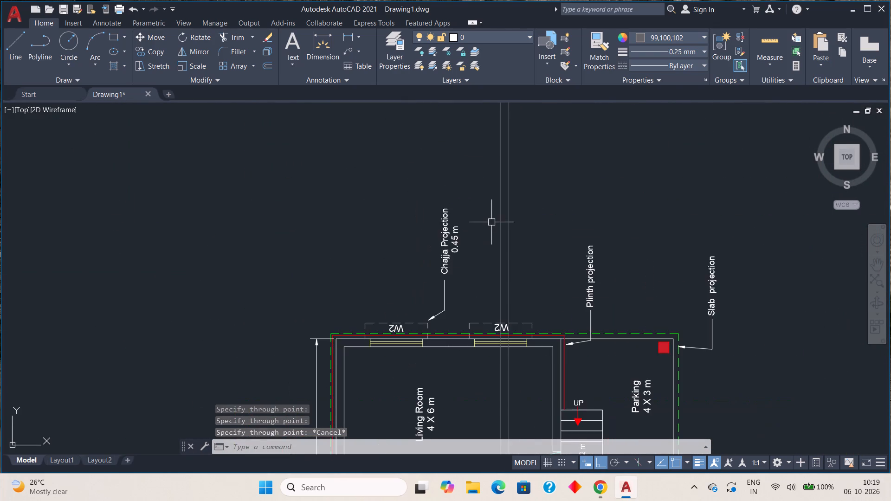
pyautogui.moveTo(491, 244); pyautogui.dragTo(489, 331, button='middle')
pyautogui.scroll(-1, 456, 212)
pyautogui.moveTo(464, 220); pyautogui.dragTo(448, 345, button='middle')
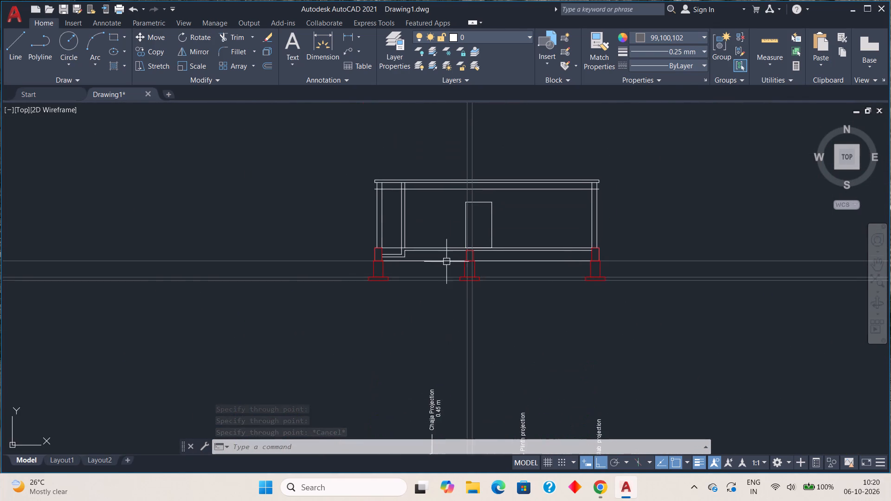
pyautogui.moveTo(454, 197); pyautogui.dragTo(461, 250, button='middle')
pyautogui.scroll(3, 476, 243)
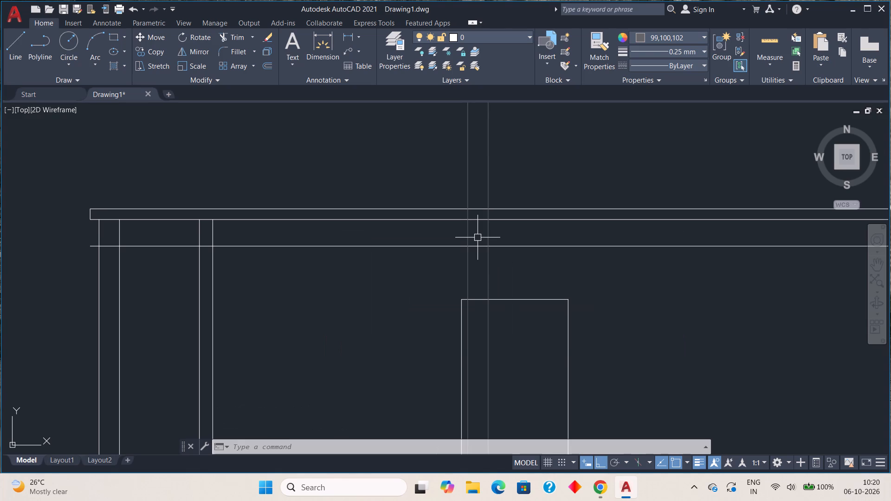
pyautogui.scroll(2, 489, 254)
pyautogui.moveTo(489, 254); pyautogui.dragTo(487, 287, button='middle')
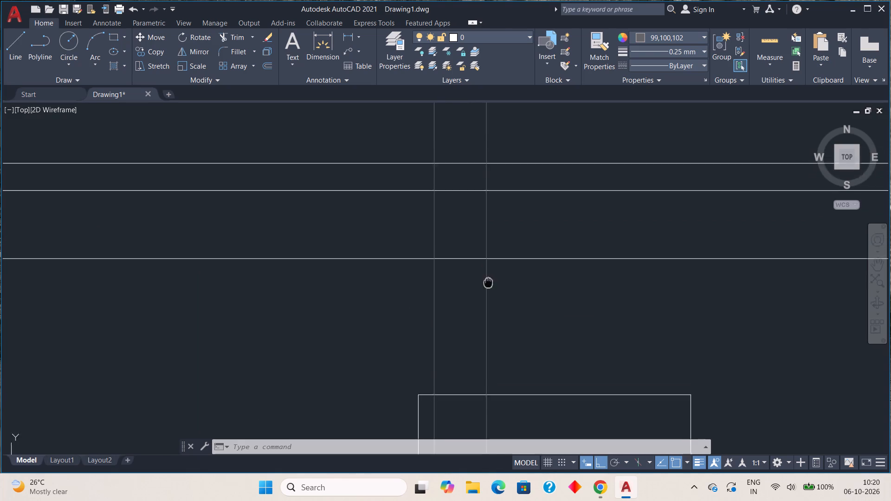
pyautogui.moveTo(487, 287); pyautogui.dragTo(487, 292, button='middle')
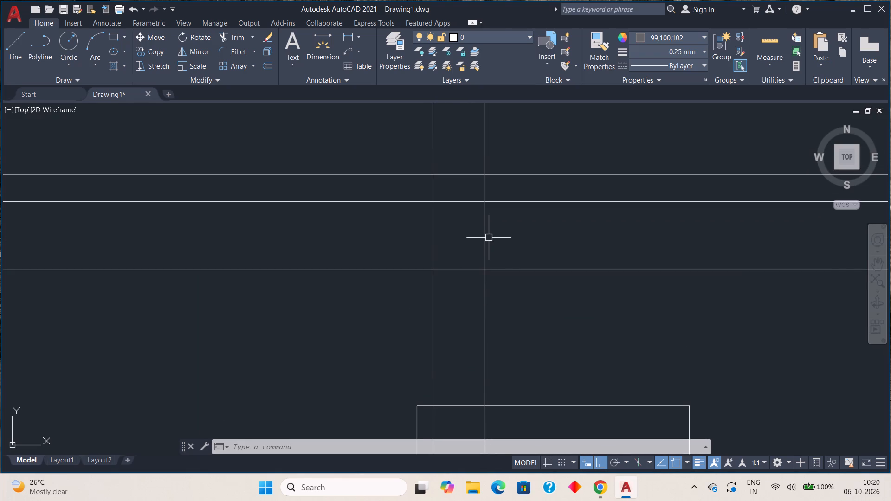
pyautogui.scroll(2, 489, 238)
pyautogui.scroll(-1, 489, 240)
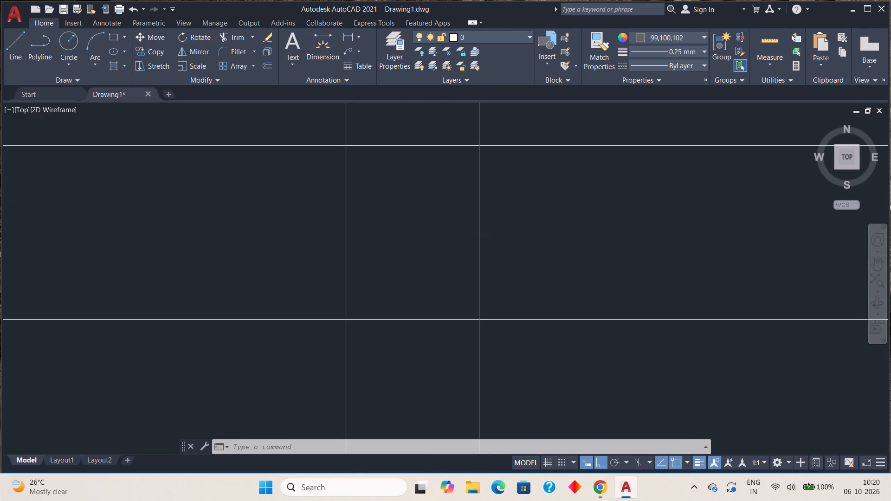
pyautogui.press('Escape')
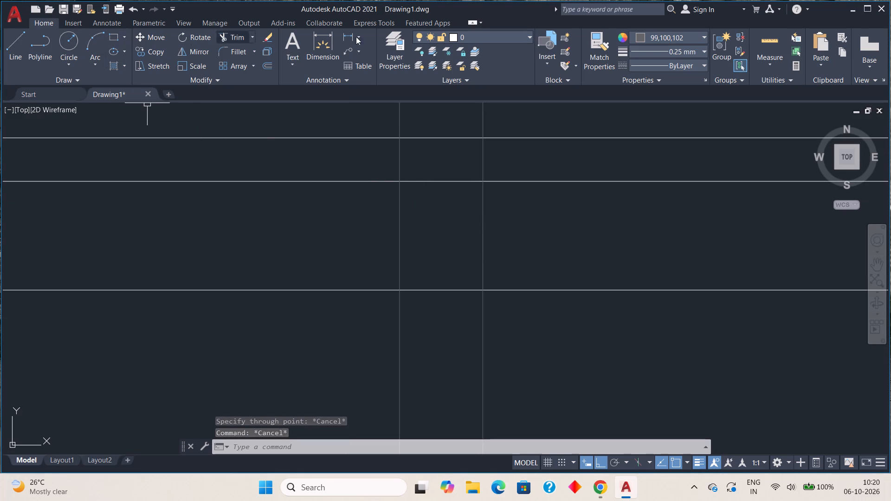
pyautogui.click(704, 36)
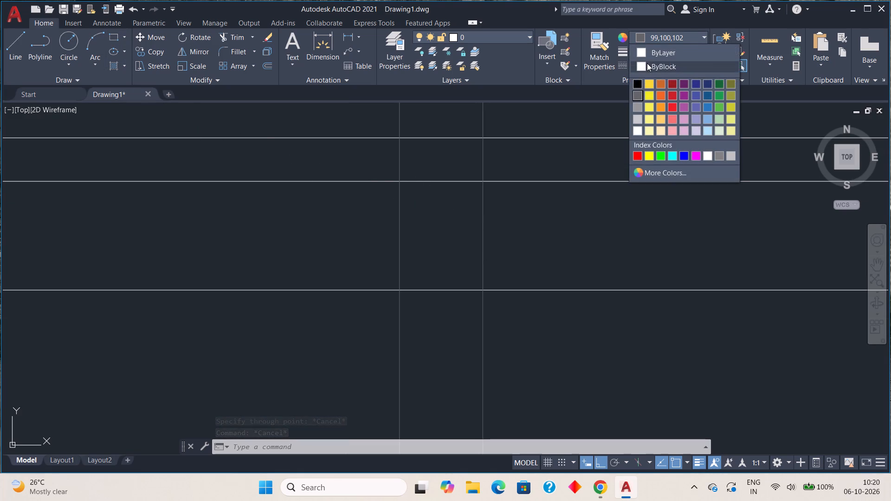
pyautogui.click(646, 57)
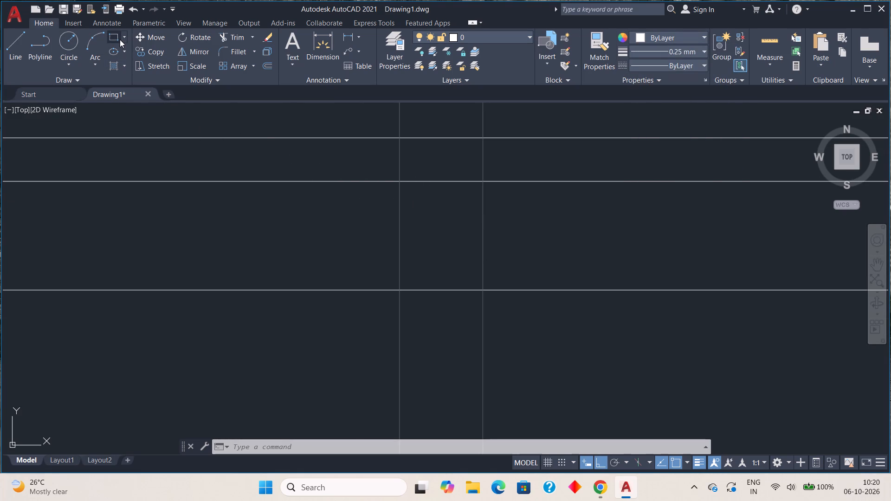
pyautogui.click(113, 38)
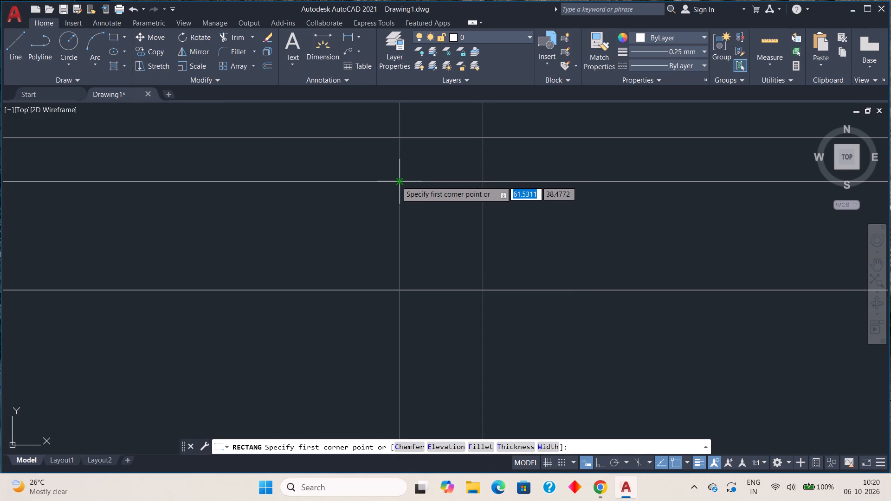
pyautogui.click(396, 181)
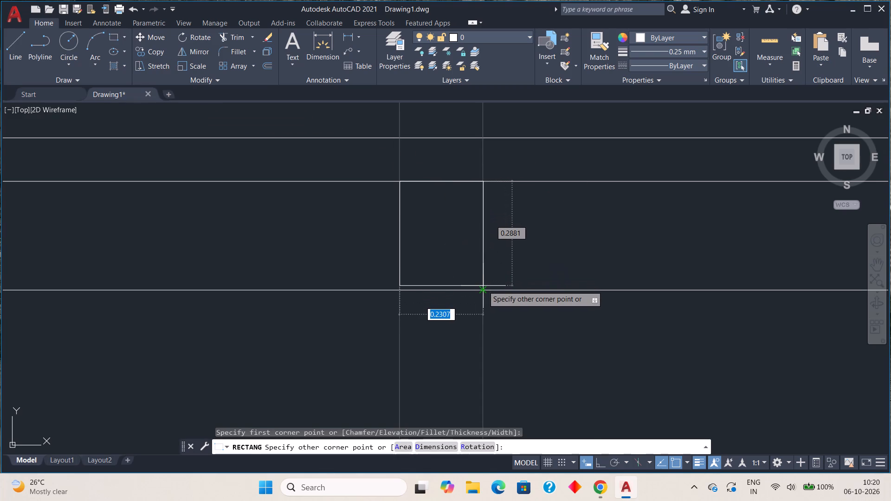
pyautogui.click(483, 291)
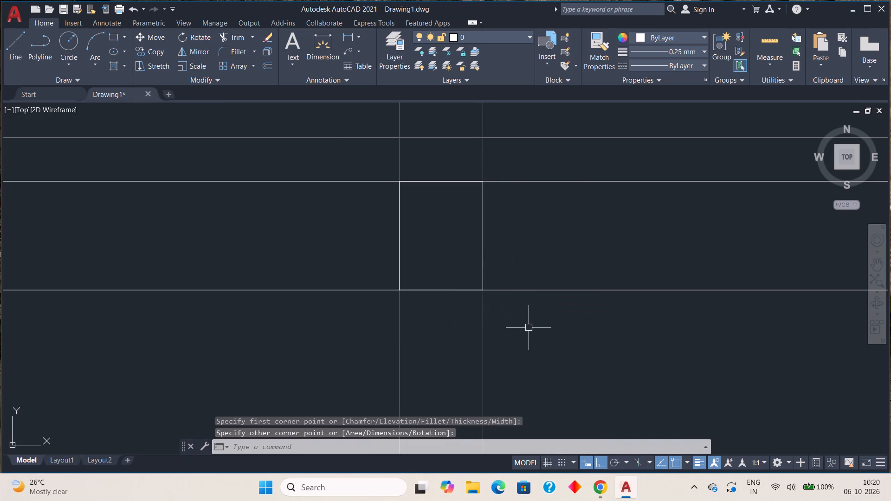
pyautogui.press('Escape')
# Delete the two vertical construction lines at the beam's sides.
pyautogui.click(397, 327)
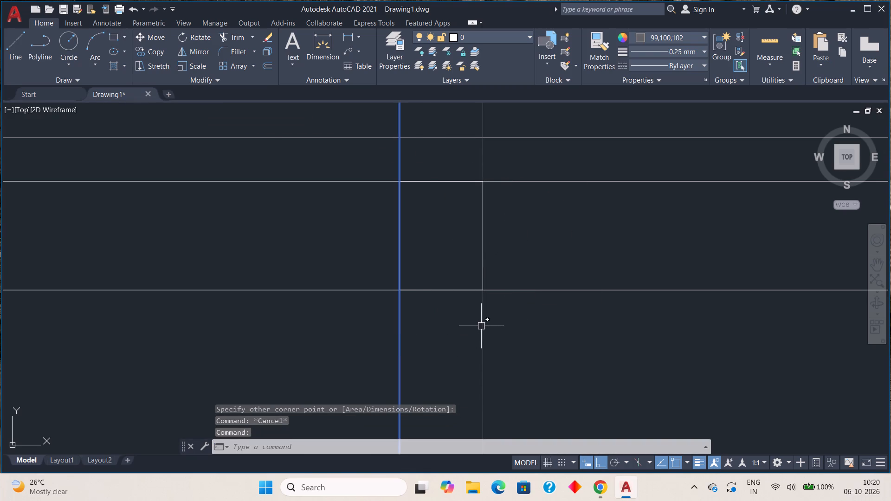
pyautogui.click(482, 326)
pyautogui.press('Delete')
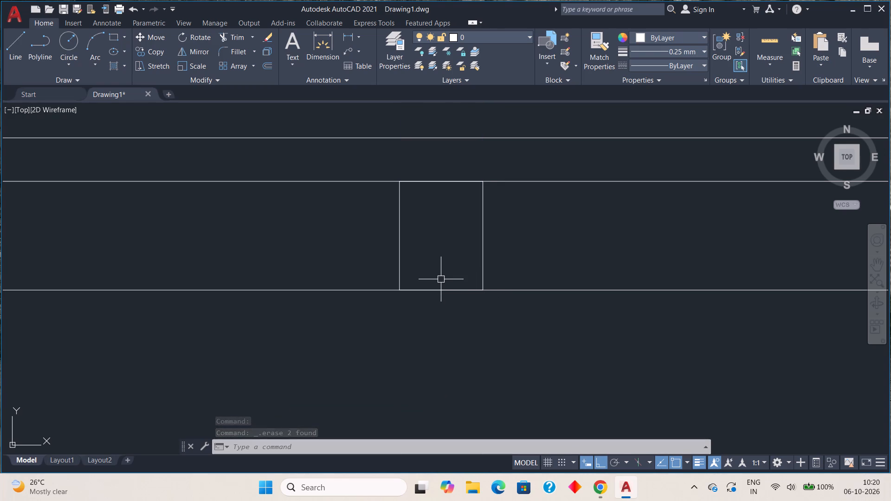
# Trim the overlapping slab underside and beam top lines between the beam's sides.
pyautogui.scroll(1, 441, 279)
pyautogui.moveTo(431, 236); pyautogui.dragTo(434, 297, button='middle')
pyautogui.click(228, 34)
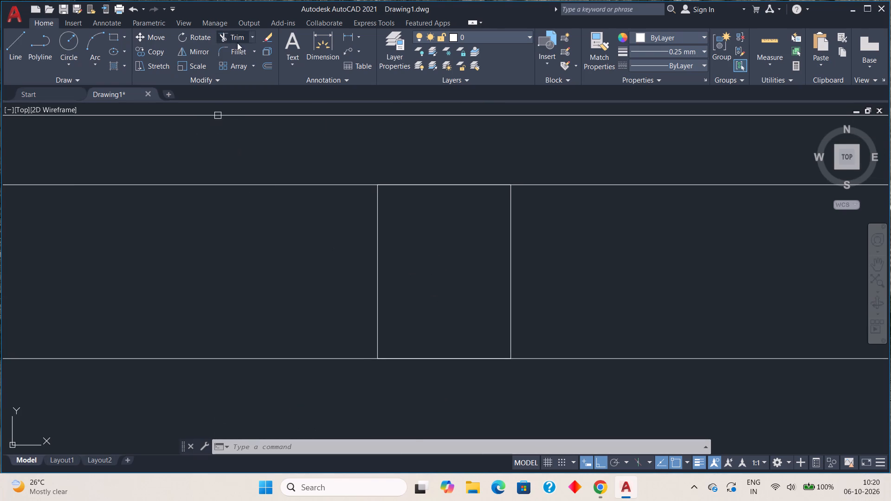
pyautogui.click(439, 185)
pyautogui.moveTo(438, 172); pyautogui.dragTo(440, 197)
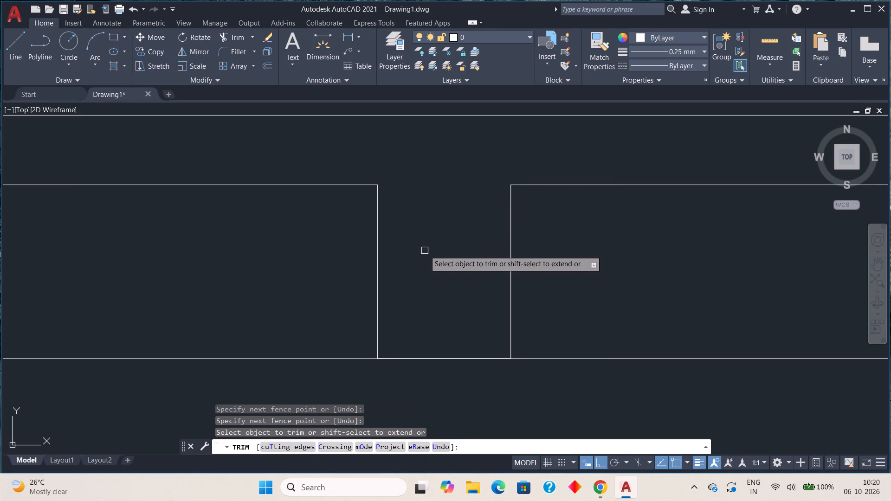
# Trim the offset line below the slab between the left outer wall and the partition, and outside the outer wall.
pyautogui.scroll(-2, 256, 220)
pyautogui.moveTo(236, 260); pyautogui.dragTo(736, 225, button='middle')
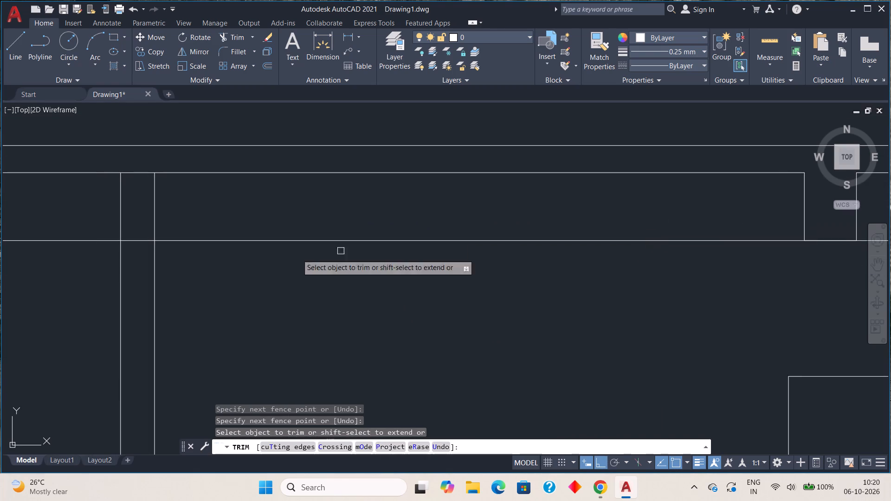
pyautogui.moveTo(239, 287); pyautogui.dragTo(734, 251, button='middle')
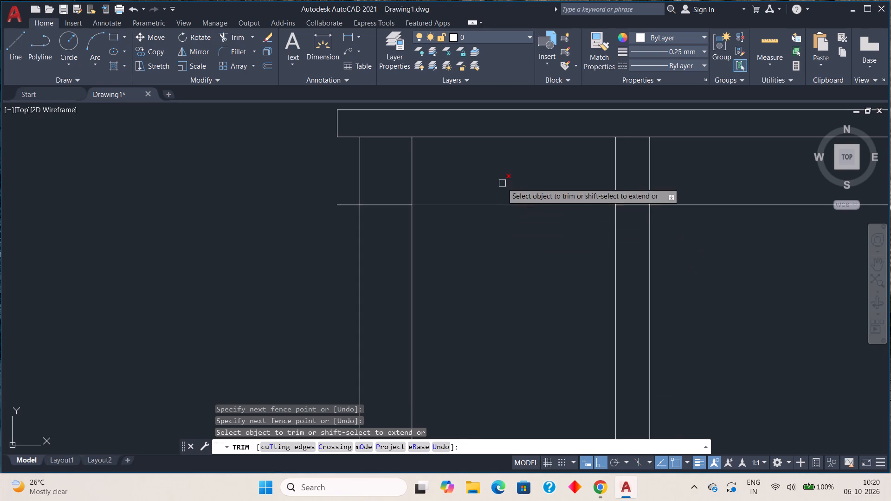
pyautogui.moveTo(503, 177); pyautogui.dragTo(511, 226)
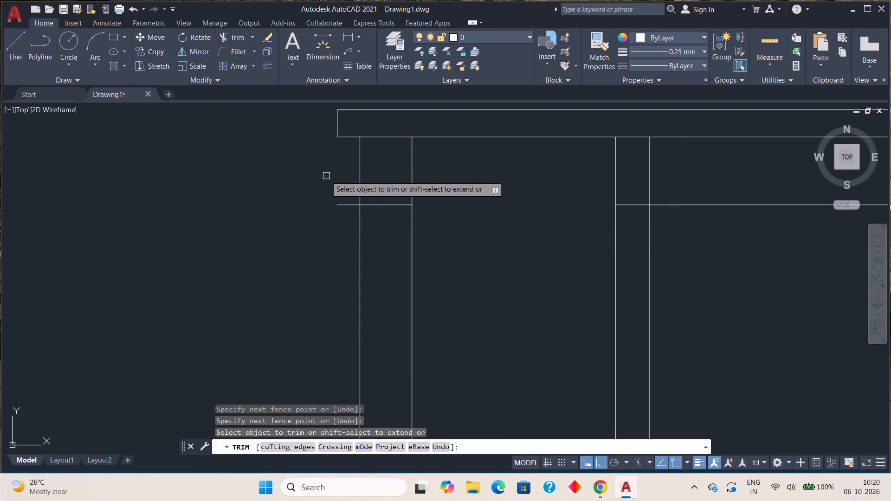
pyautogui.moveTo(326, 176); pyautogui.dragTo(348, 199)
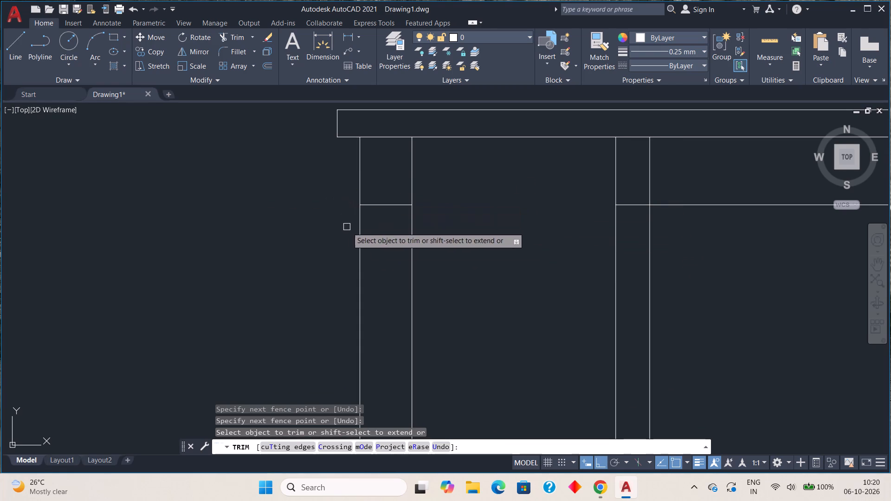
# Trim the remaining offset line across the partition and through the room beyond it, keeping the beam outline.
pyautogui.scroll(-1, 493, 239)
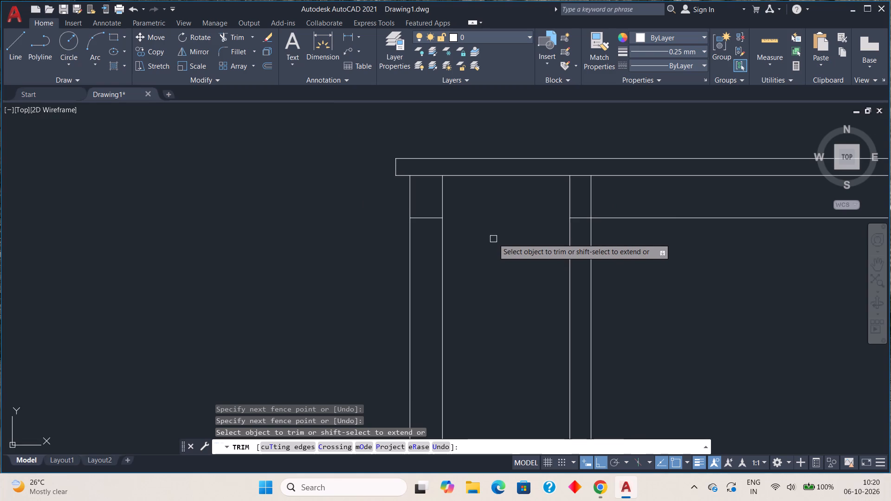
pyautogui.moveTo(491, 235); pyautogui.dragTo(208, 251, button='middle')
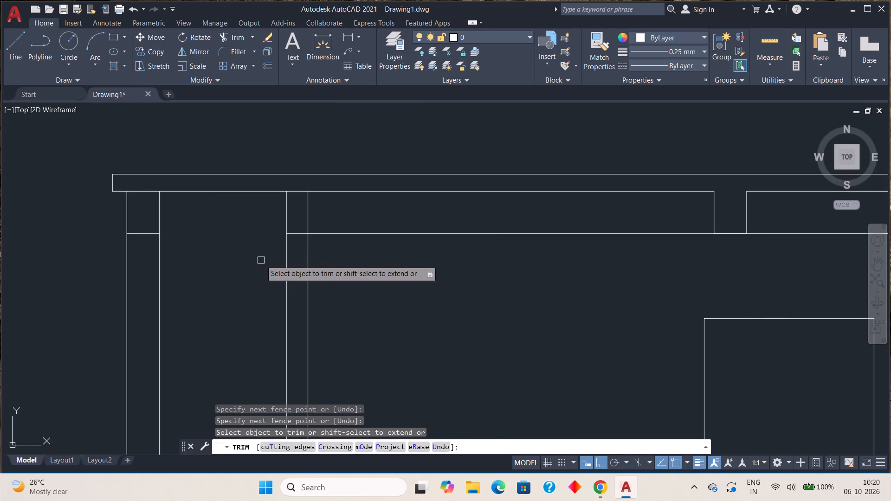
pyautogui.scroll(1, 281, 242)
pyautogui.moveTo(311, 206); pyautogui.dragTo(319, 238)
pyautogui.moveTo(350, 204); pyautogui.dragTo(356, 235)
pyautogui.scroll(-2, 409, 232)
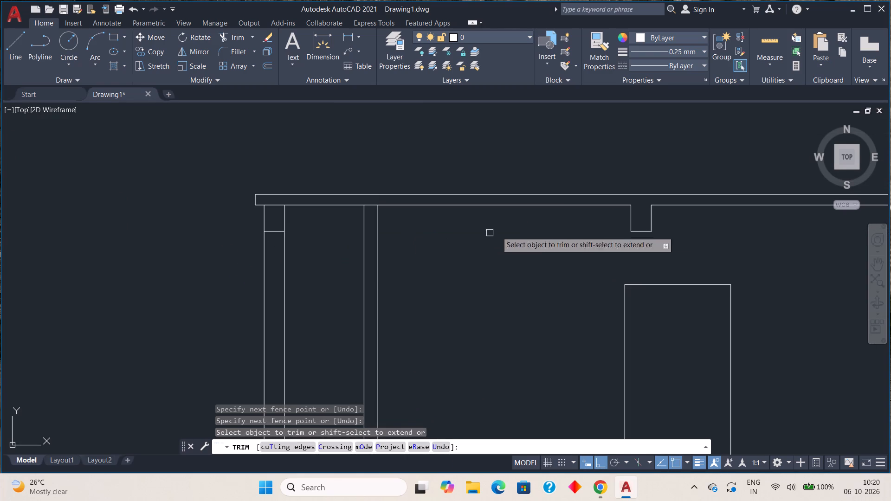
pyautogui.scroll(-1, 604, 226)
pyautogui.moveTo(537, 236); pyautogui.dragTo(70, 233, button='middle')
pyautogui.moveTo(294, 250); pyautogui.dragTo(419, 247, button='middle')
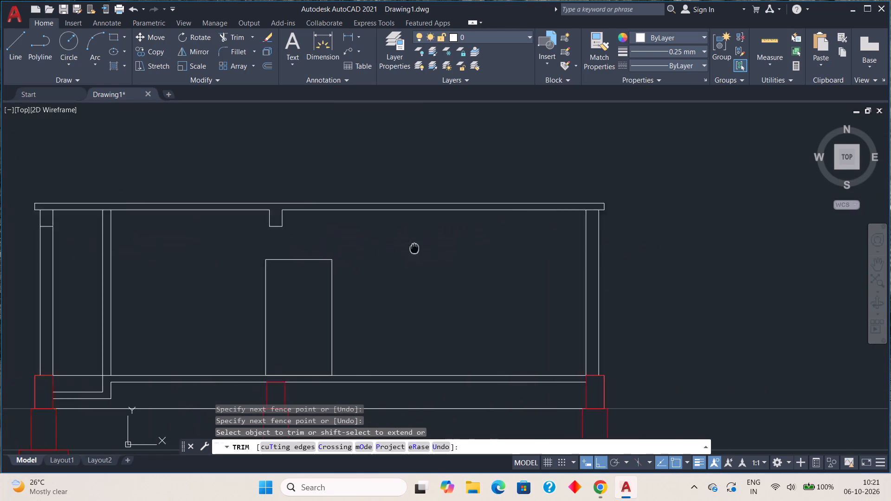
pyautogui.moveTo(419, 247); pyautogui.dragTo(449, 236, button='middle')
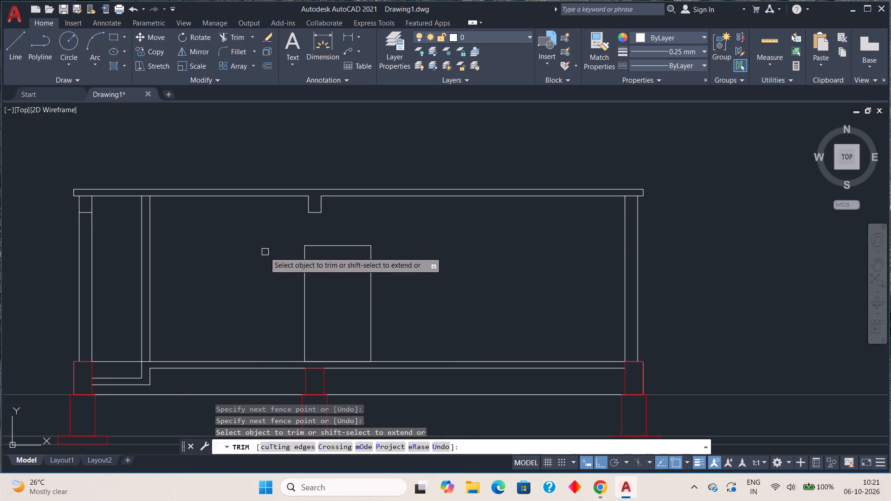
pyautogui.moveTo(267, 225); pyautogui.dragTo(387, 228, button='middle')
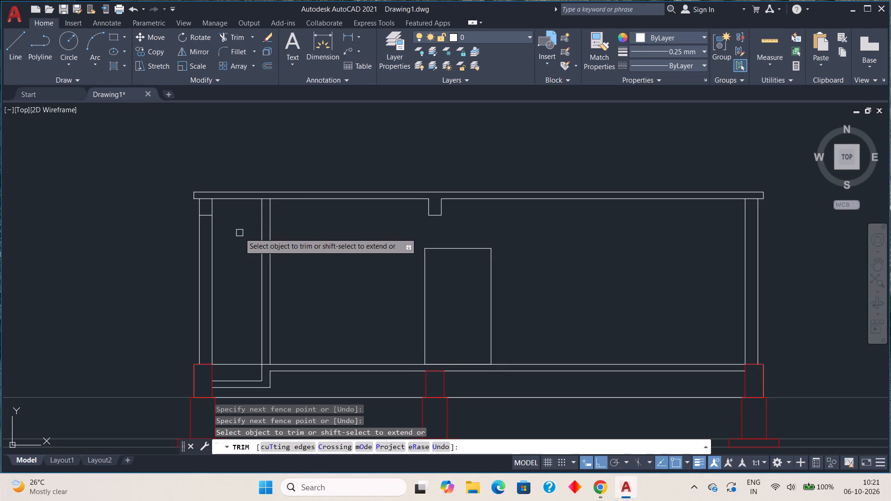
pyautogui.press('Escape')
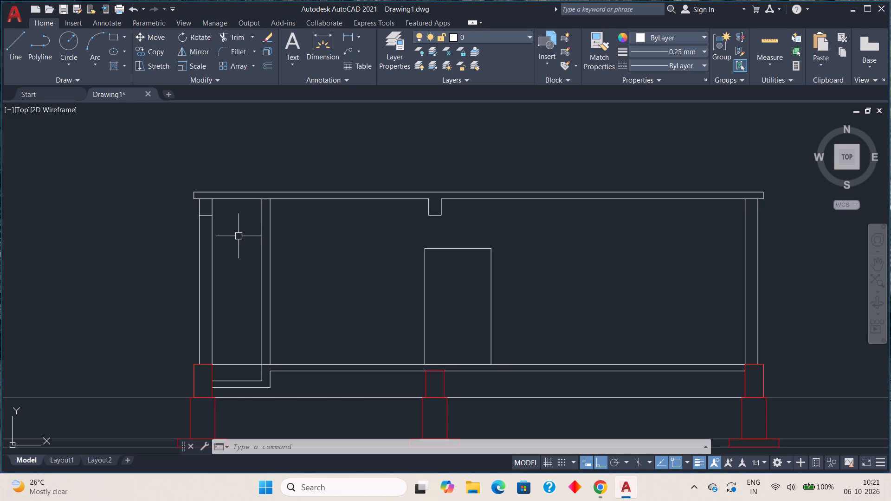
# Offset the roof slab's top line 0.3 downward.
pyautogui.press('o')
pyautogui.press('Return')
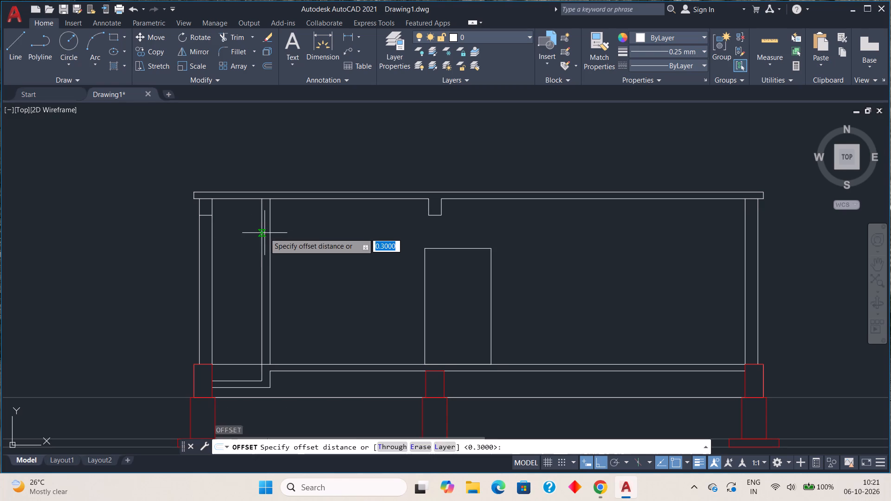
pyautogui.press('.')
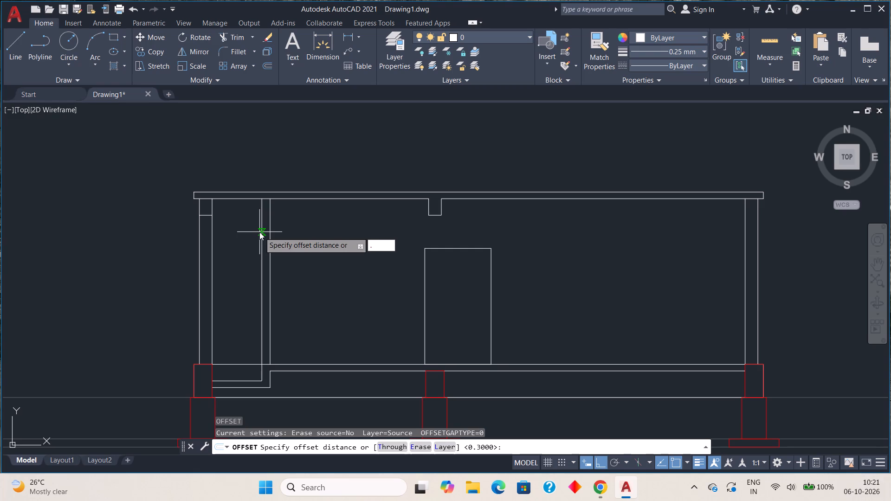
pyautogui.write('3')
pyautogui.press('space')
pyautogui.scroll(2, 233, 196)
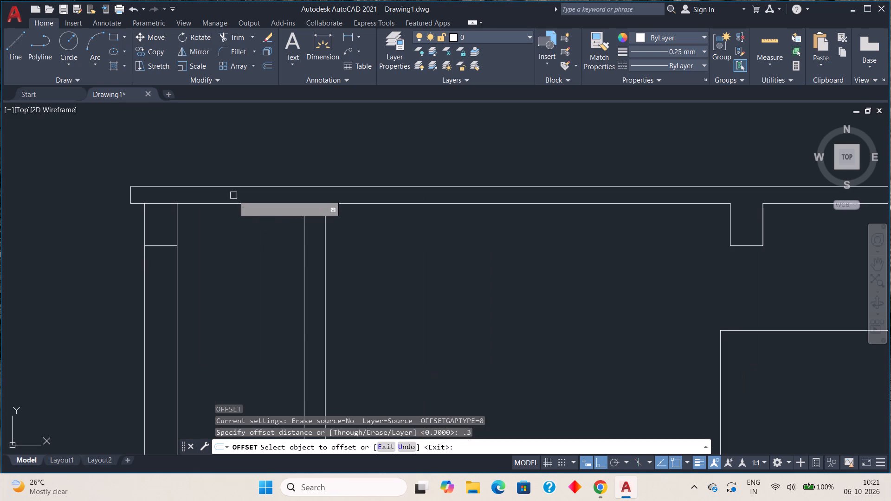
pyautogui.click(232, 187)
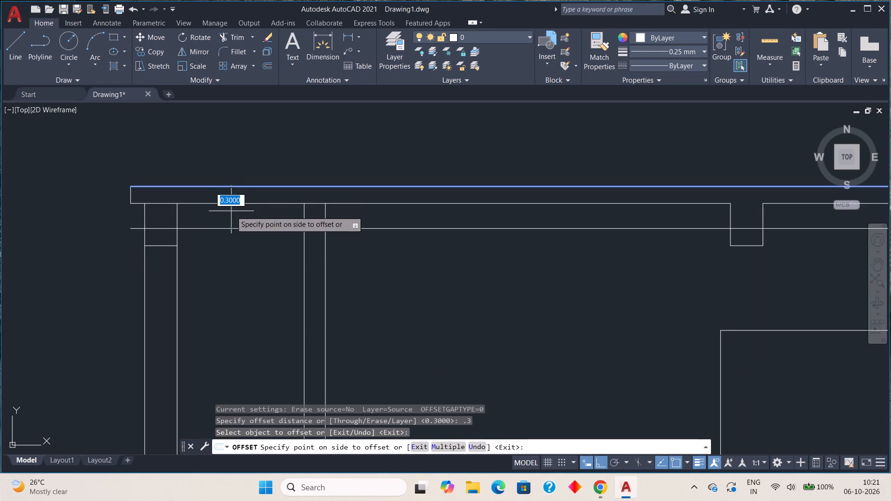
pyautogui.click(235, 235)
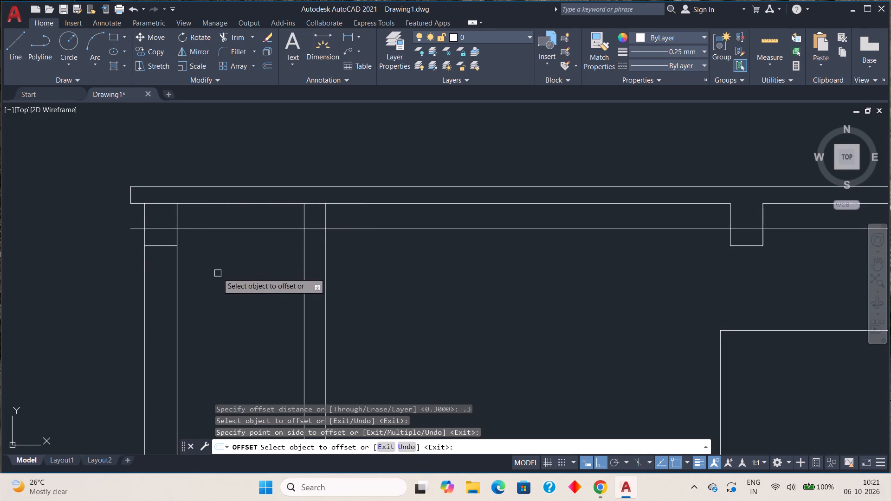
pyautogui.press('Escape')
pyautogui.press('Escape')
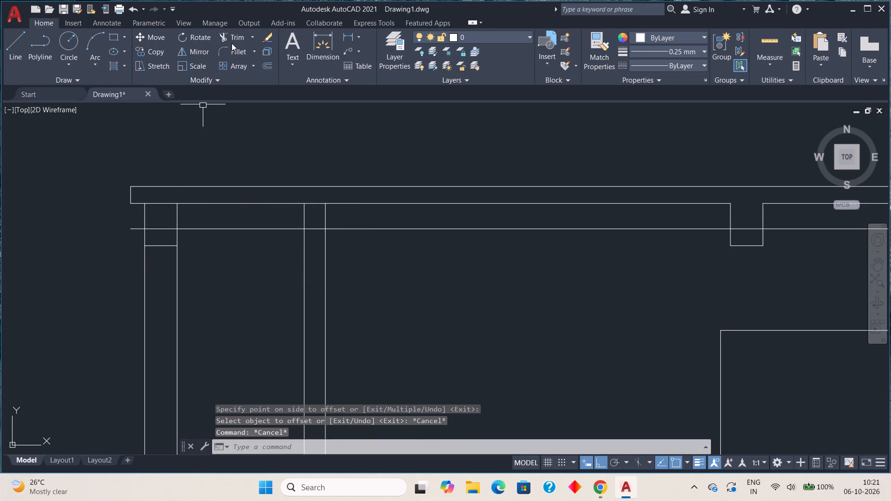
# Remove the left wall's old beam bottom line and trim the new offset line everywhere except inside the left wall and middle beam.
pyautogui.click(232, 43)
pyautogui.click(161, 246)
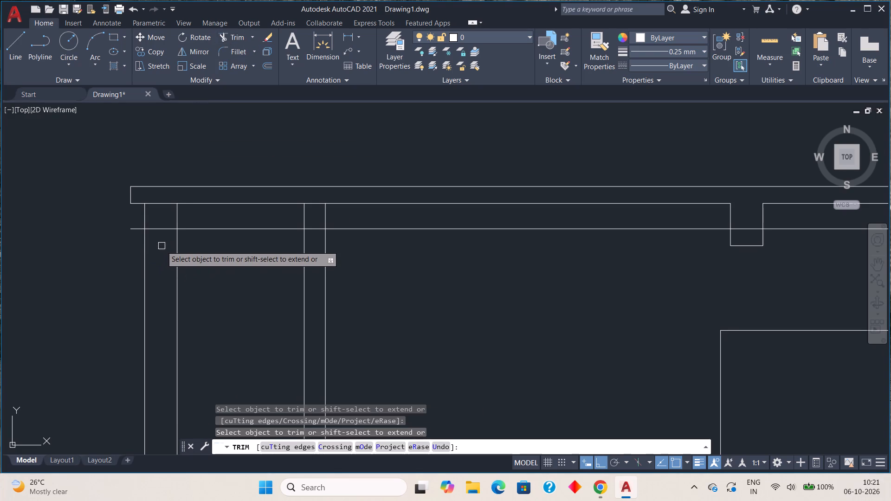
pyautogui.click(130, 230)
pyautogui.moveTo(235, 252); pyautogui.dragTo(236, 243)
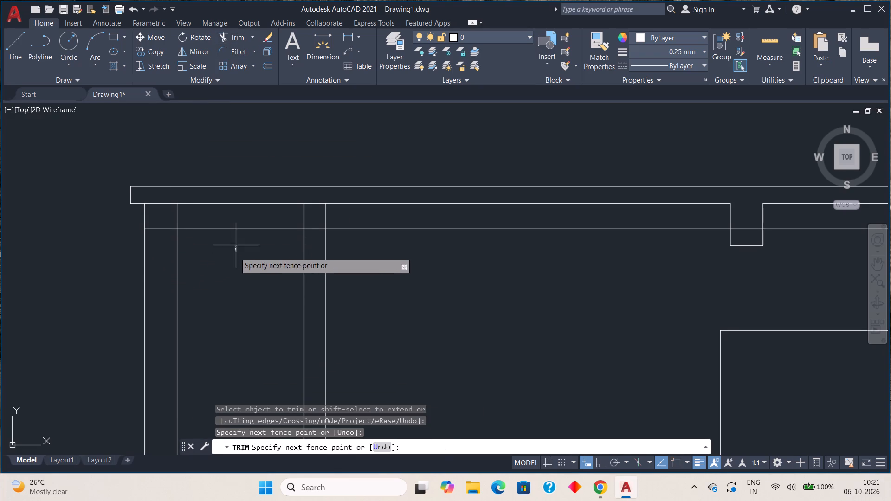
pyautogui.moveTo(236, 243); pyautogui.dragTo(234, 218)
pyautogui.moveTo(313, 218); pyautogui.dragTo(316, 233)
pyautogui.moveTo(421, 247); pyautogui.dragTo(423, 225)
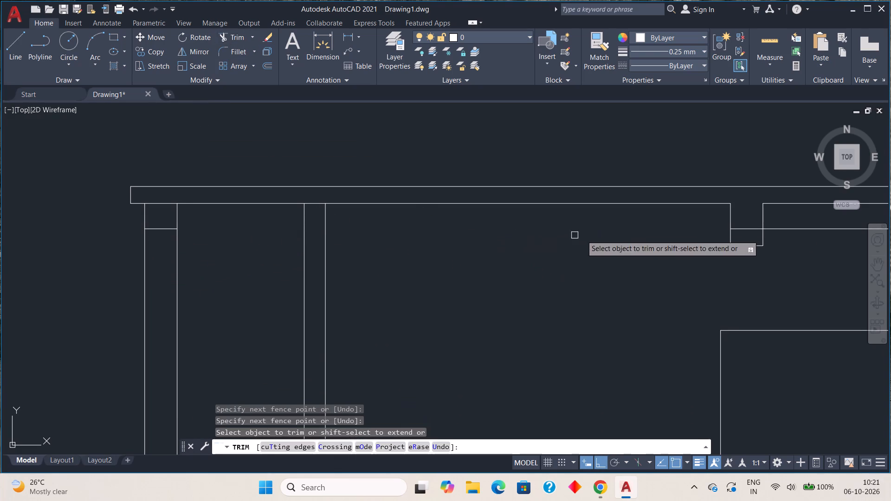
pyautogui.moveTo(652, 229); pyautogui.dragTo(221, 271, button='middle')
pyautogui.moveTo(355, 298); pyautogui.dragTo(367, 268)
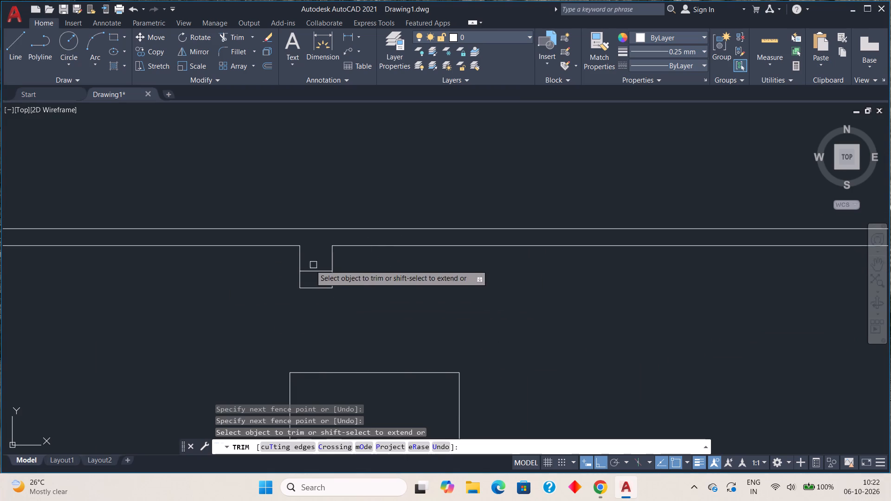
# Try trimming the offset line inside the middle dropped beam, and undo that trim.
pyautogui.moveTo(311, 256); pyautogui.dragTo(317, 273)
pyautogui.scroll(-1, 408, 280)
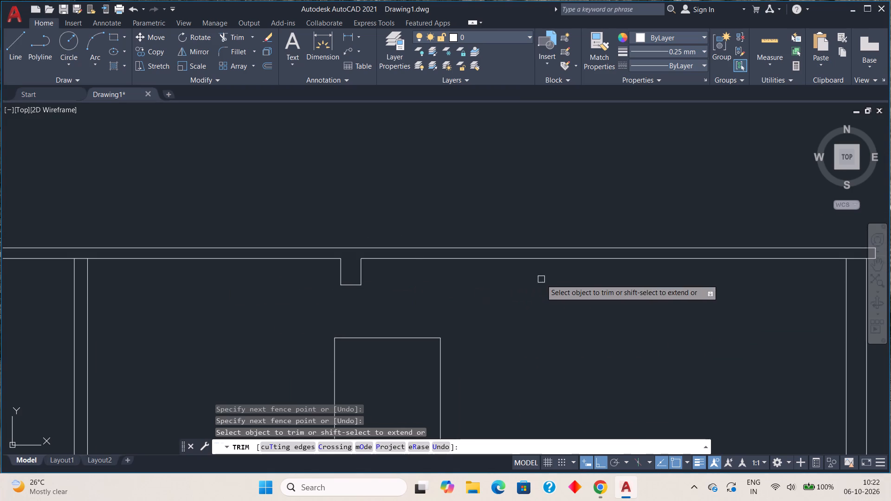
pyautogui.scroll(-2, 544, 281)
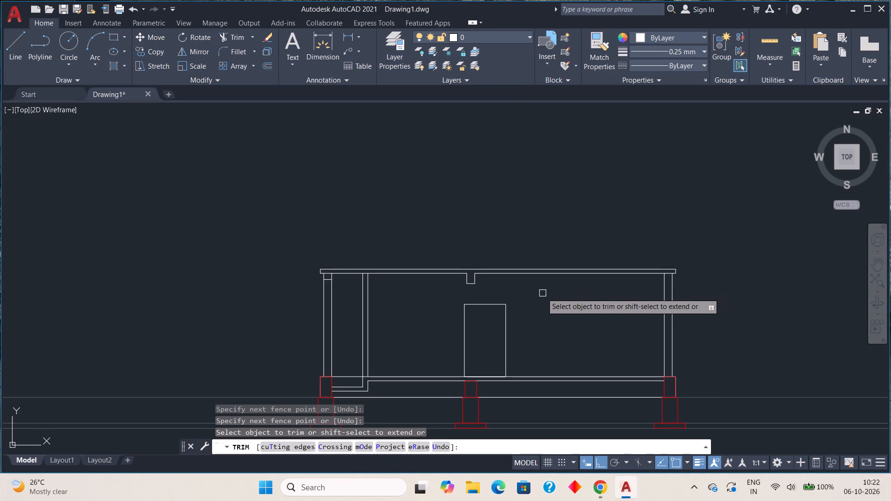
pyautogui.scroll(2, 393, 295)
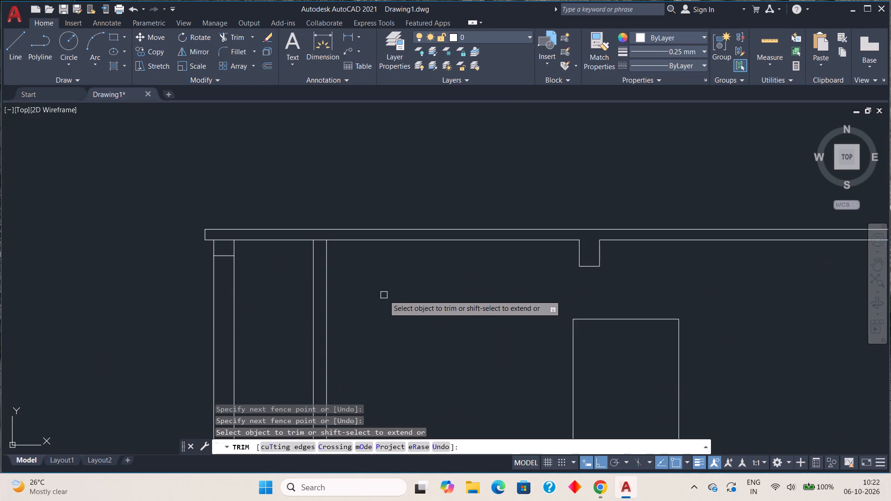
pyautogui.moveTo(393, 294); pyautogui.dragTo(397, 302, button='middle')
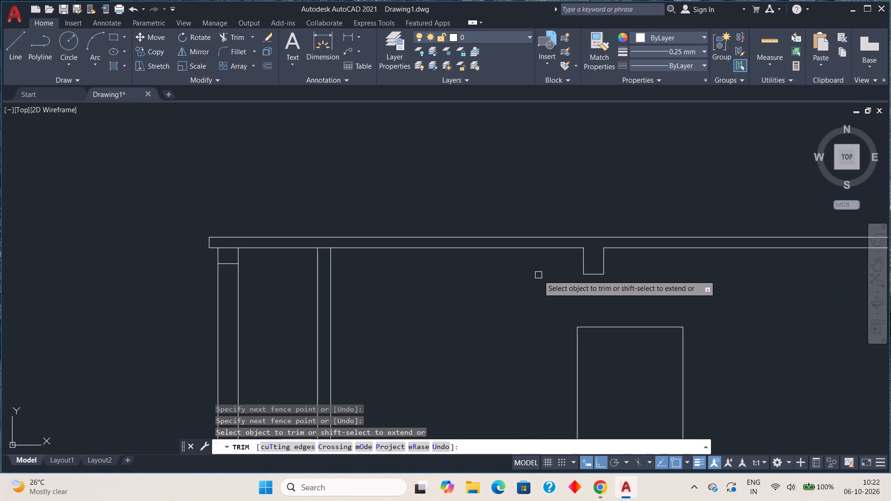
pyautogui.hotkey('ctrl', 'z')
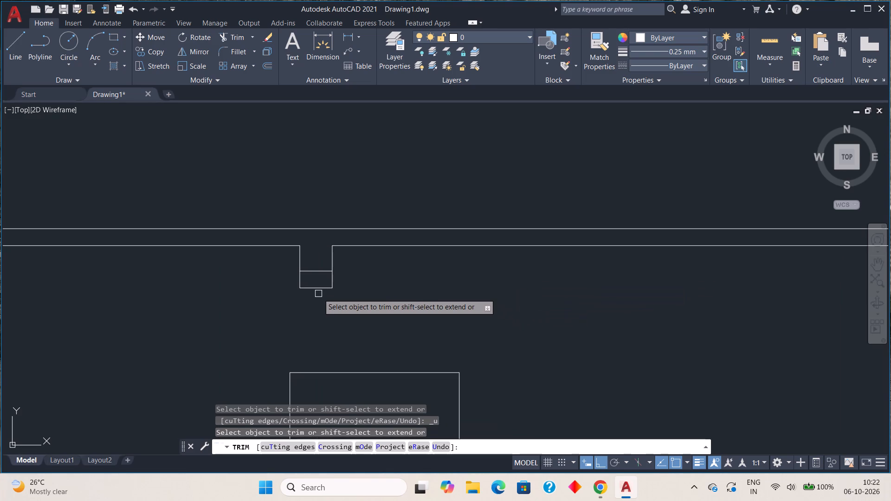
# Trim the middle beam's old bottom line and both side stubs below the new 0.3 line.
pyautogui.click(317, 287)
pyautogui.click(297, 286)
pyautogui.click(336, 286)
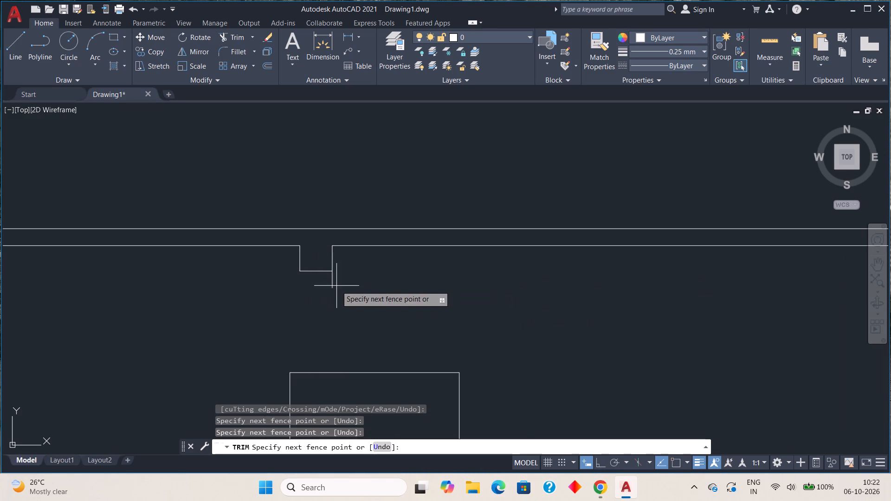
pyautogui.moveTo(366, 283); pyautogui.dragTo(314, 284)
pyautogui.moveTo(310, 283); pyautogui.dragTo(374, 285)
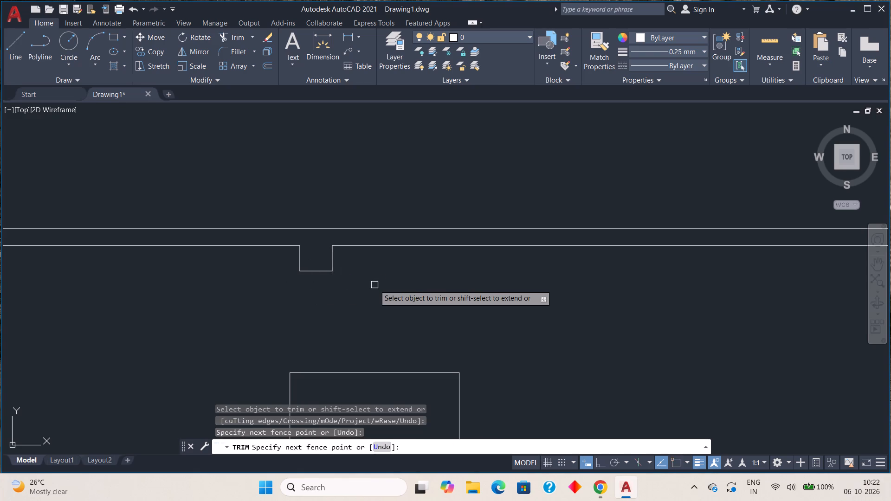
# Trim the slab underside between the two faces of the left outer wall to open the beam into the slab.
pyautogui.scroll(-2, 371, 284)
pyautogui.moveTo(308, 308); pyautogui.dragTo(327, 312, button='middle')
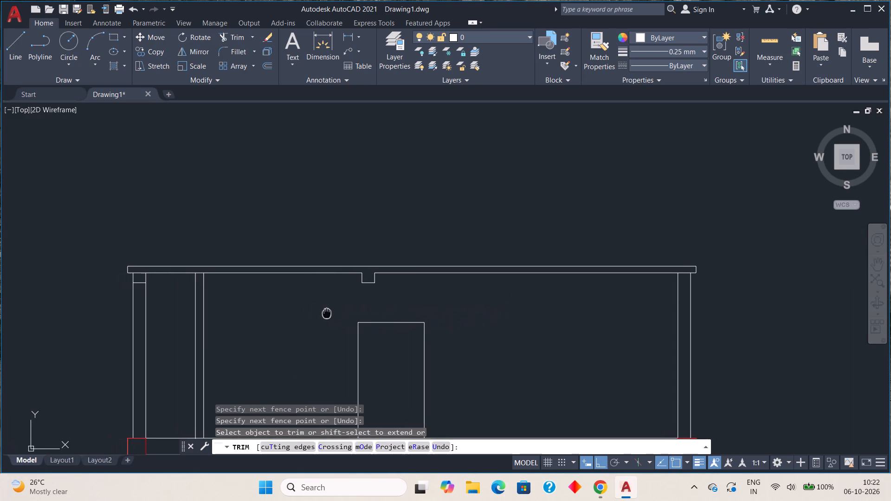
pyautogui.moveTo(327, 312); pyautogui.dragTo(327, 312, button='middle')
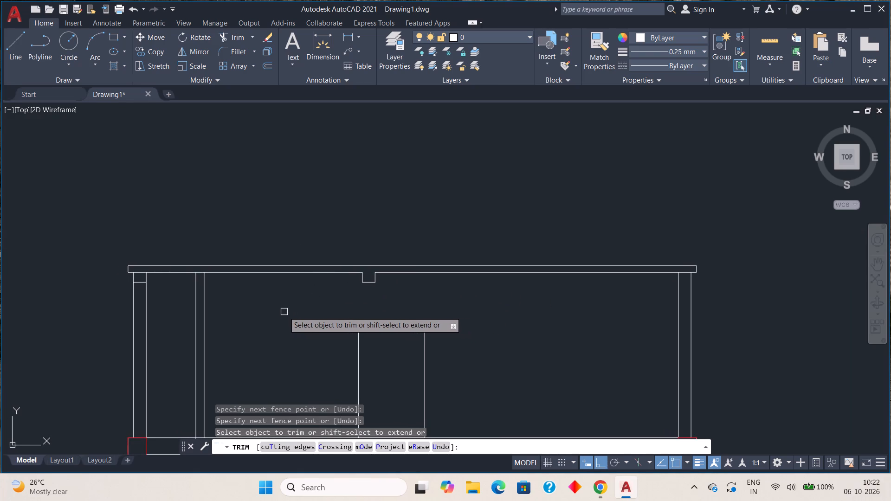
pyautogui.scroll(-1, 284, 313)
pyautogui.moveTo(284, 313); pyautogui.dragTo(297, 255, button='middle')
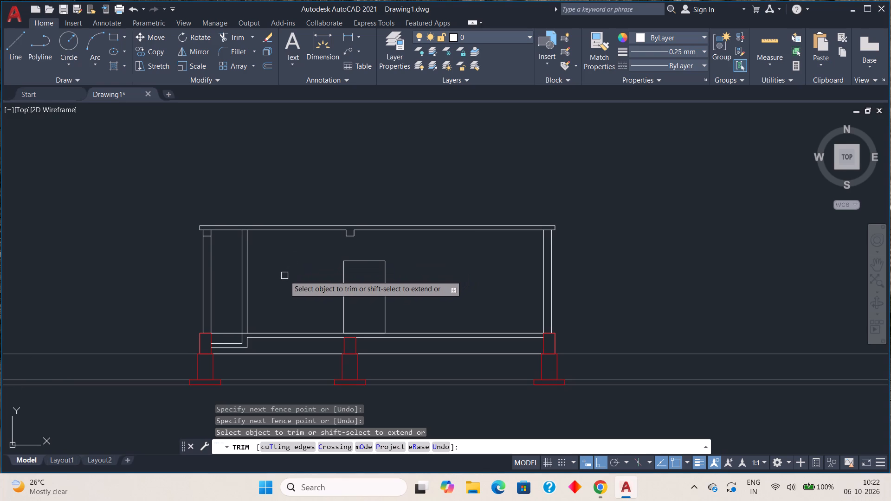
pyautogui.scroll(4, 208, 227)
pyautogui.moveTo(202, 260); pyautogui.dragTo(202, 232)
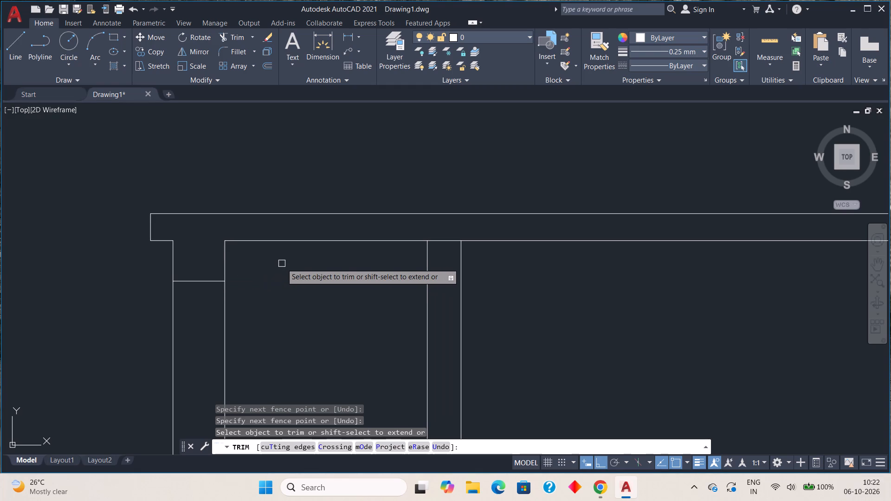
pyautogui.moveTo(283, 265); pyautogui.dragTo(220, 305, button='middle')
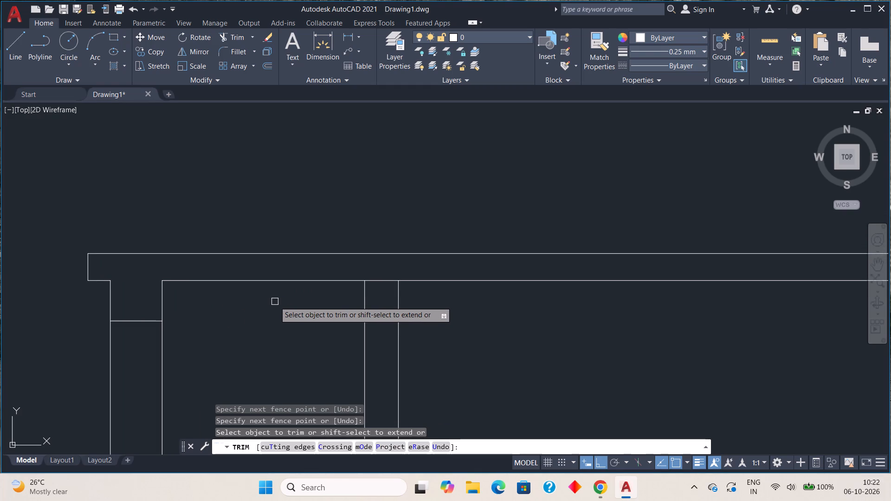
pyautogui.scroll(-2, 275, 302)
pyautogui.moveTo(401, 314); pyautogui.dragTo(297, 316, button='middle')
pyautogui.scroll(-1, 296, 315)
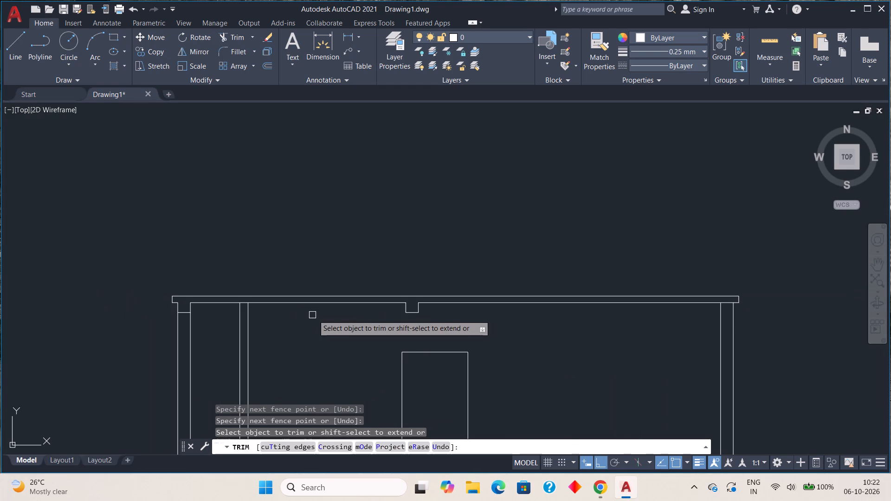
pyautogui.press('Escape')
# Offset the roof slab's top line 2.1 upward.
pyautogui.moveTo(386, 326); pyautogui.dragTo(317, 337, button='middle')
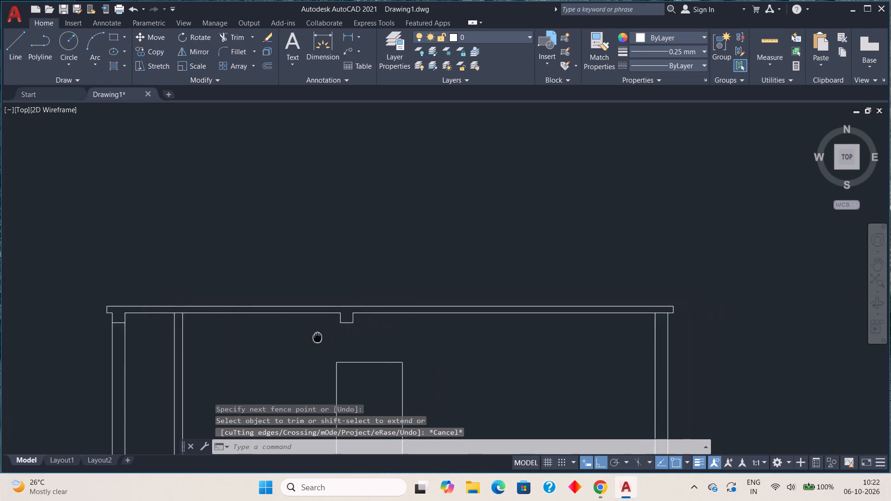
pyautogui.moveTo(317, 337); pyautogui.dragTo(301, 337, button='middle')
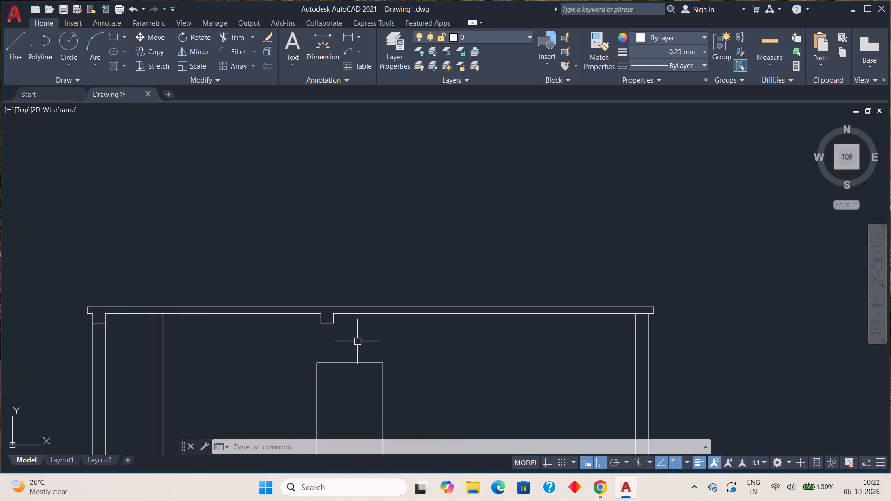
pyautogui.moveTo(374, 342); pyautogui.dragTo(283, 356, button='middle')
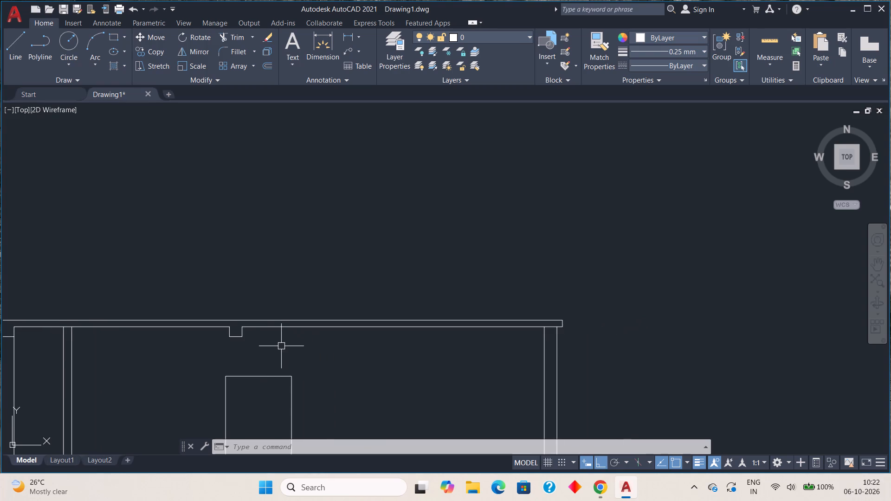
pyautogui.press('o')
pyautogui.press('Return')
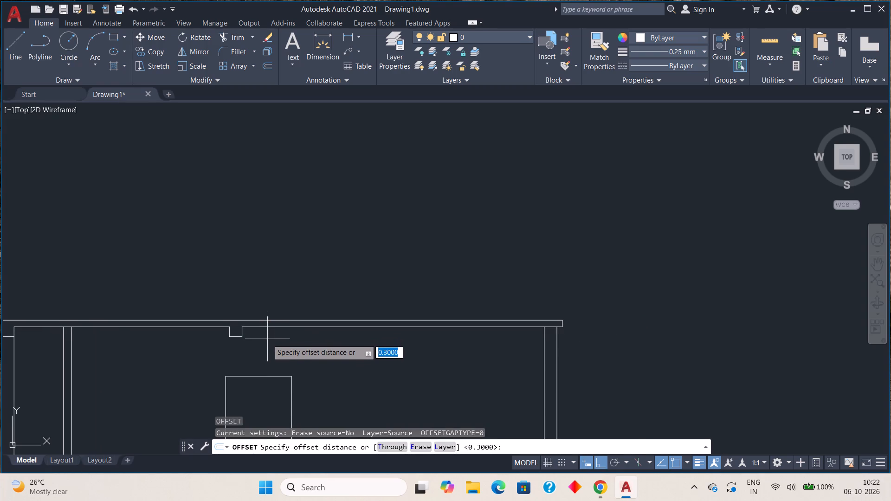
pyautogui.press('2')
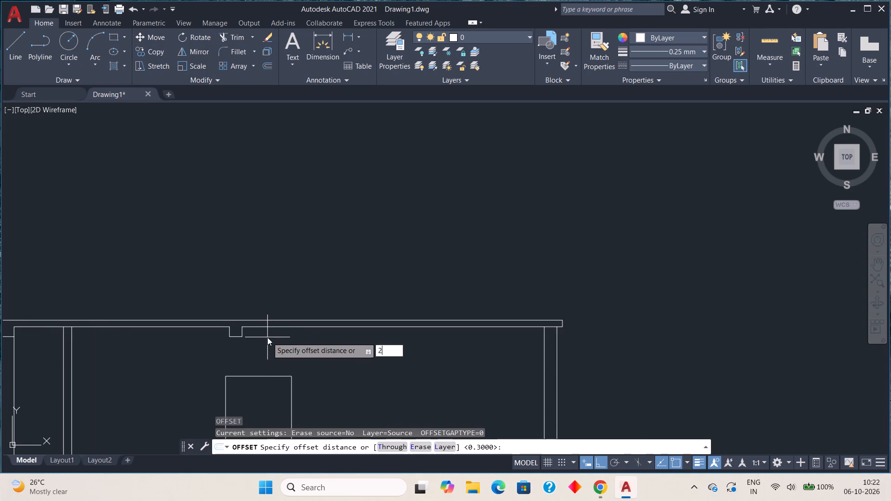
pyautogui.press('.')
pyautogui.write('1')
pyautogui.press('space')
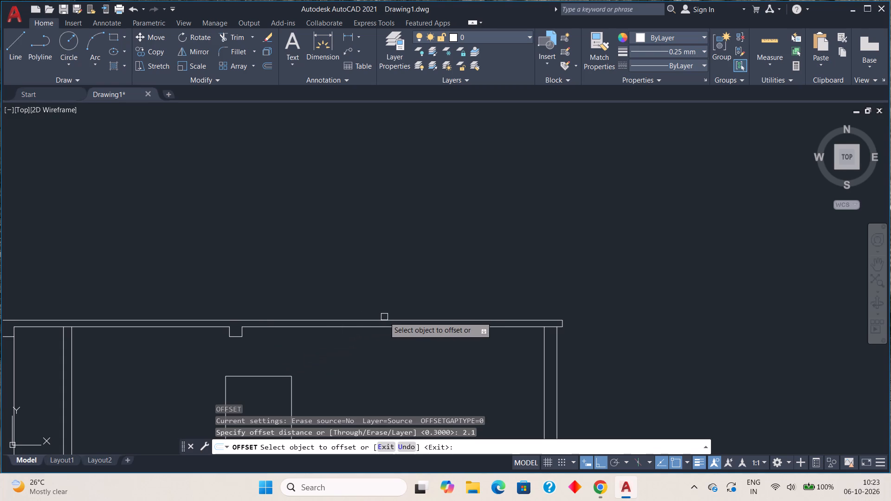
pyautogui.click(384, 319)
pyautogui.click(375, 251)
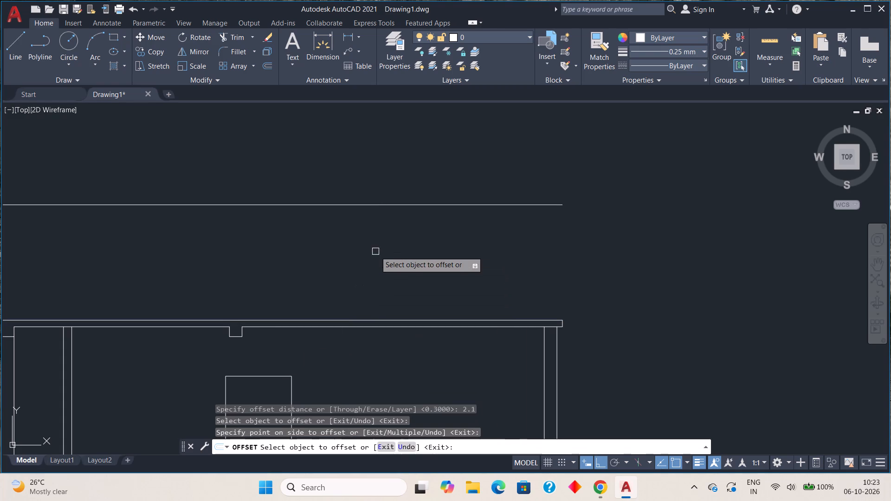
# Offset the new upper line a further 0.12 upward to give the upper slab's thickness.
pyautogui.click(371, 204)
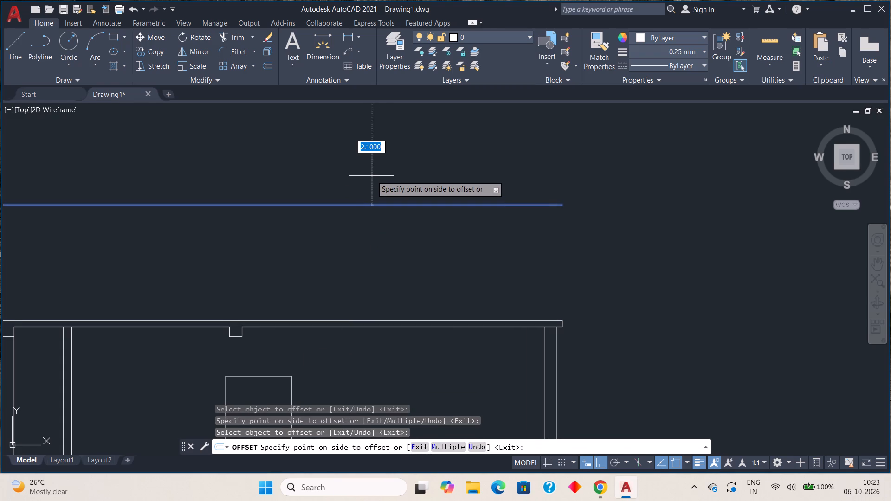
pyautogui.press('.')
pyautogui.press('1')
pyautogui.press('2')
pyautogui.press('space')
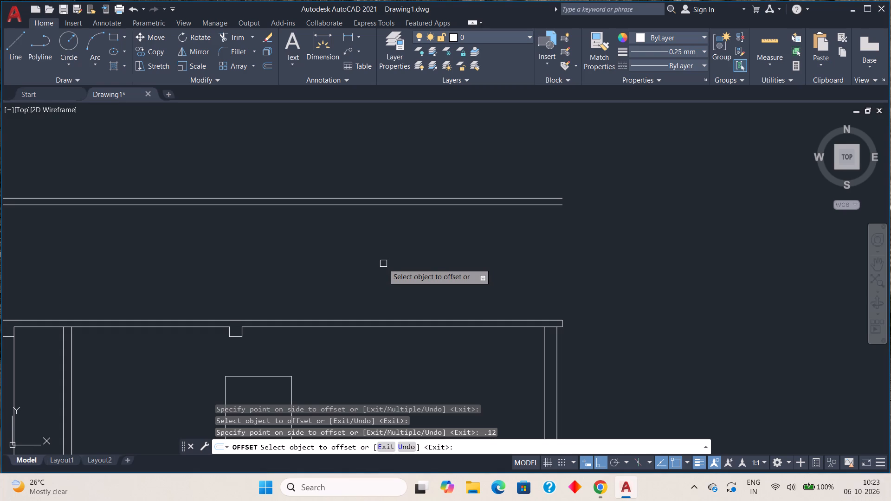
pyautogui.press('Escape')
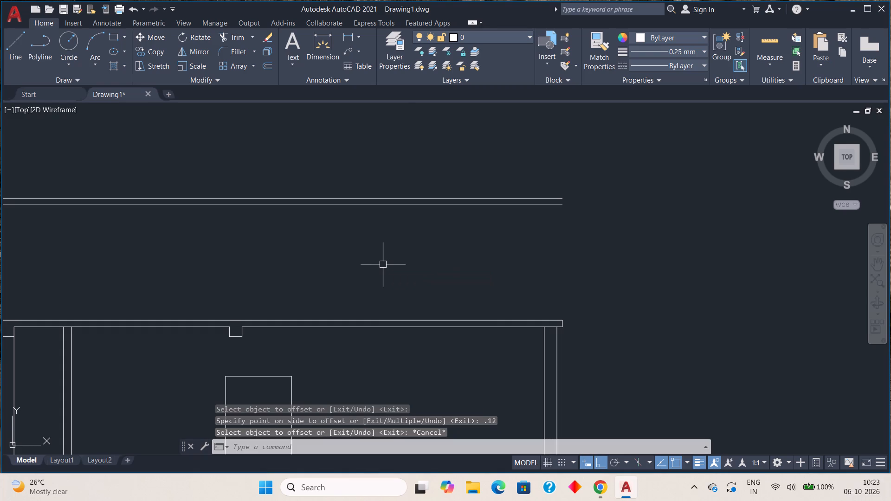
# Extend both faces of the right outer wall through the roof slab to the upper slab, taking the outer face to its top line.
pyautogui.press('e')
pyautogui.press('x')
pyautogui.press('space')
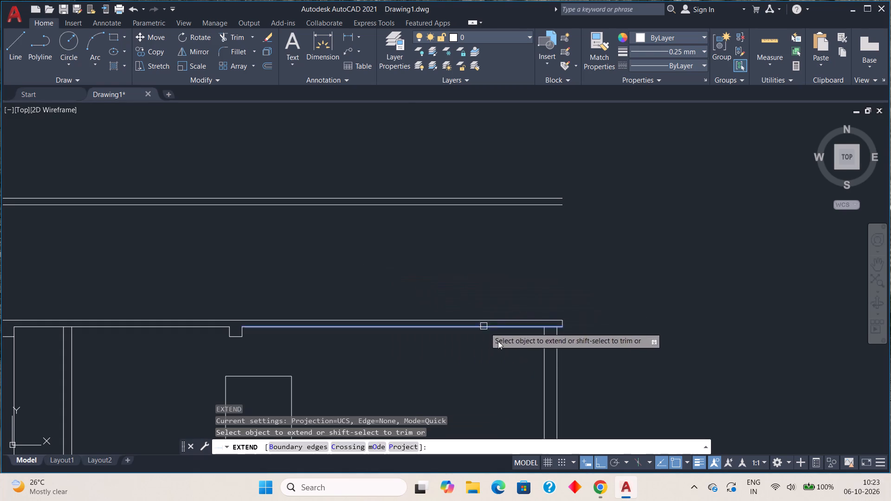
pyautogui.doubleClick(542, 359)
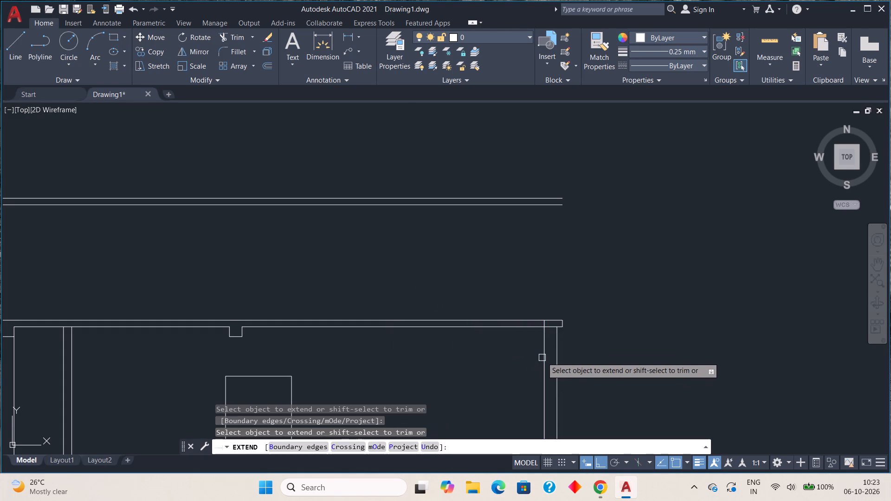
pyautogui.click(542, 346)
pyautogui.doubleClick(558, 347)
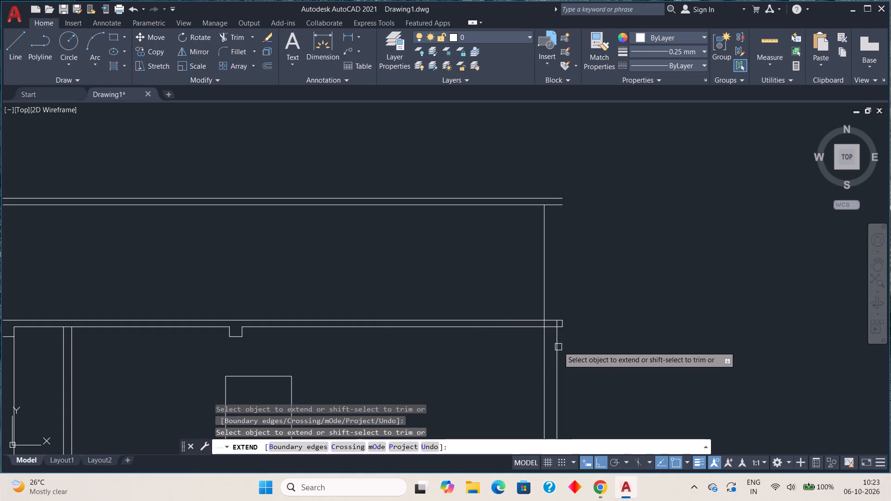
pyautogui.click(558, 343)
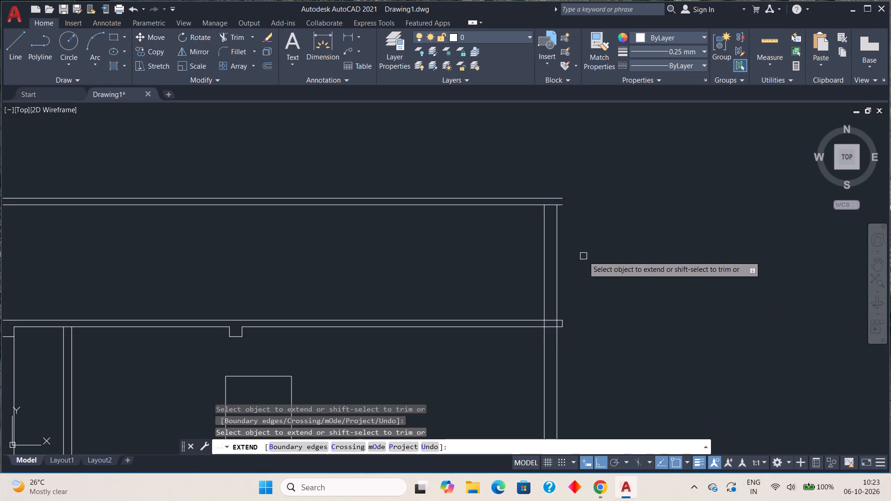
pyautogui.click(560, 249)
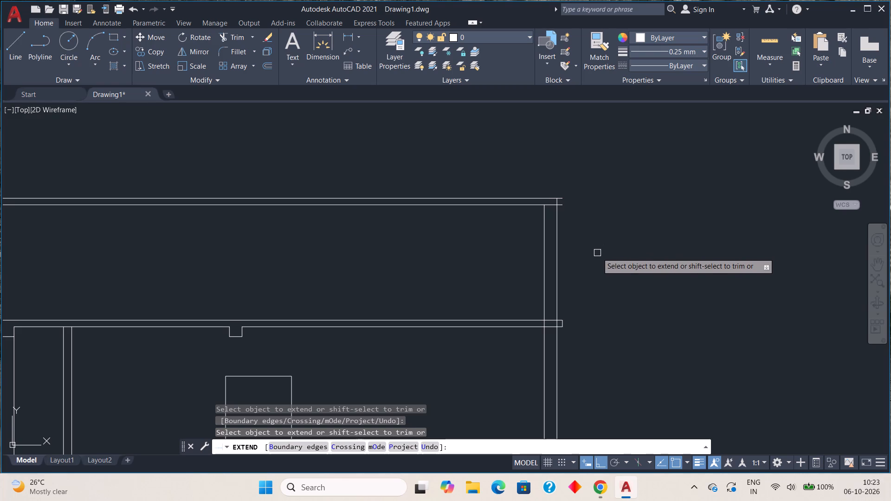
pyautogui.press('Escape')
# Stretch the middle dropped beam's left side about 2.74 upward, past the upper slab.
pyautogui.scroll(-1, 585, 258)
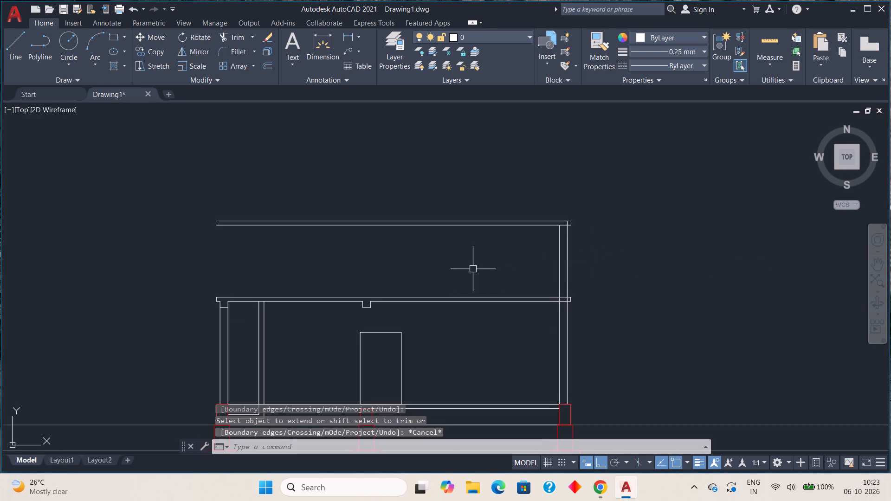
pyautogui.moveTo(472, 270); pyautogui.dragTo(474, 283, button='middle')
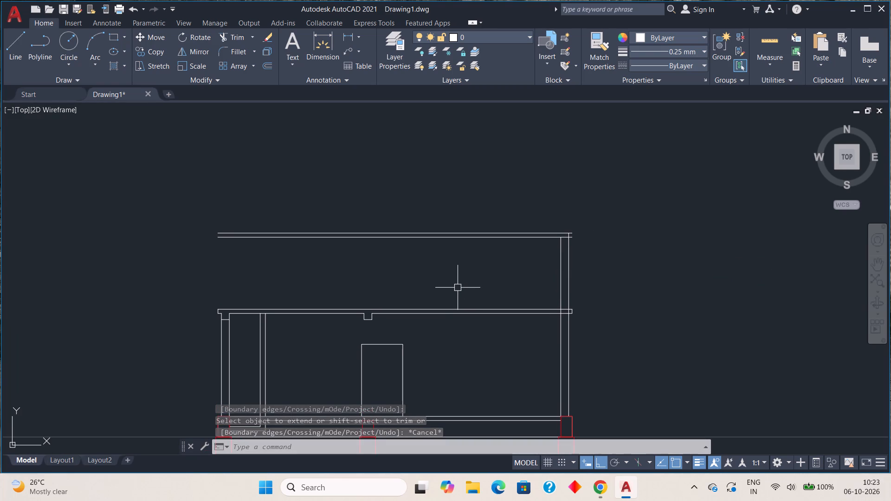
pyautogui.scroll(2, 368, 314)
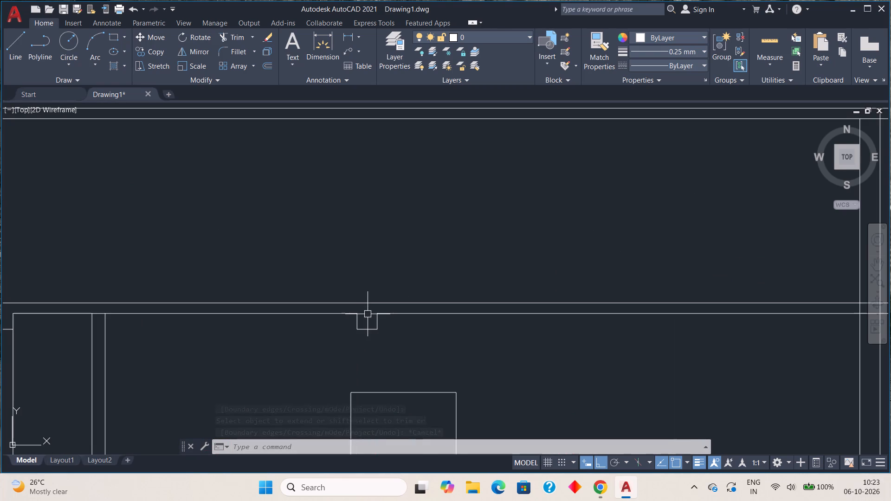
pyautogui.click(356, 321)
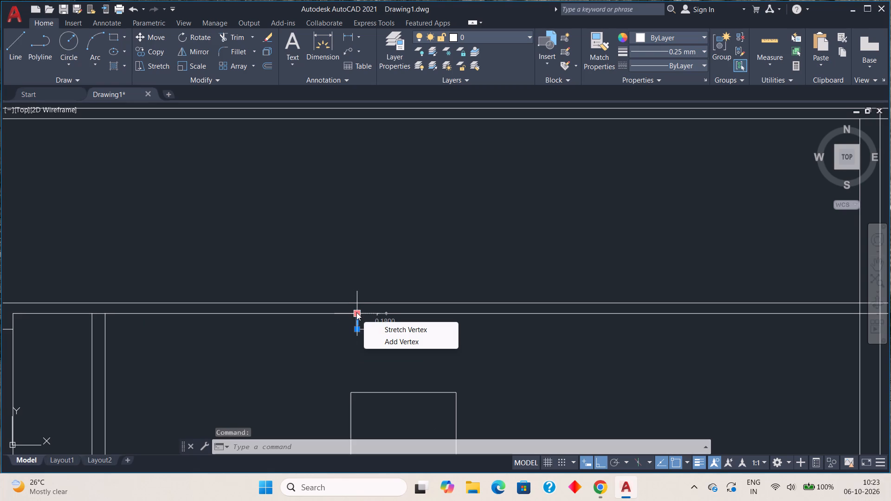
pyautogui.click(356, 312)
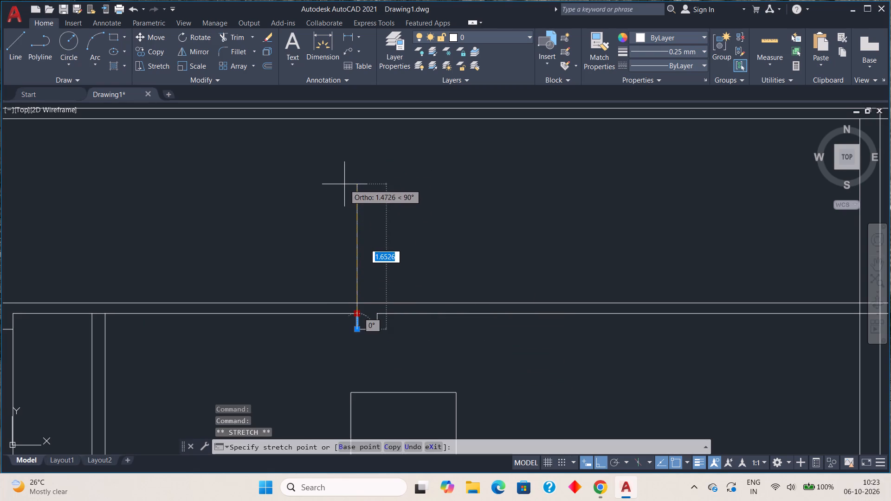
pyautogui.moveTo(344, 184); pyautogui.dragTo(339, 332, button='middle')
pyautogui.scroll(-1, 339, 331)
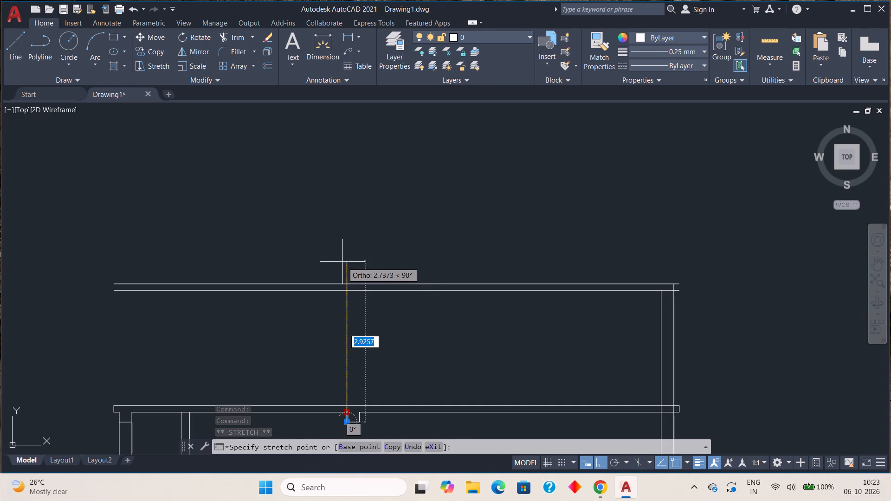
pyautogui.click(342, 262)
pyautogui.press('Escape')
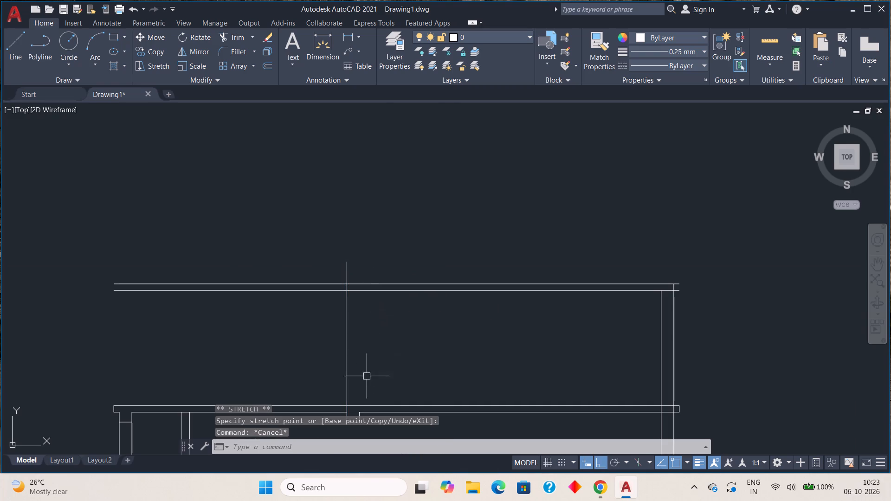
# Stretch the middle dropped beam's right side vertically upward, past the upper slab.
pyautogui.moveTo(363, 385); pyautogui.dragTo(360, 307, button='middle')
pyautogui.scroll(2, 355, 348)
pyautogui.click(358, 326)
pyautogui.click(358, 310)
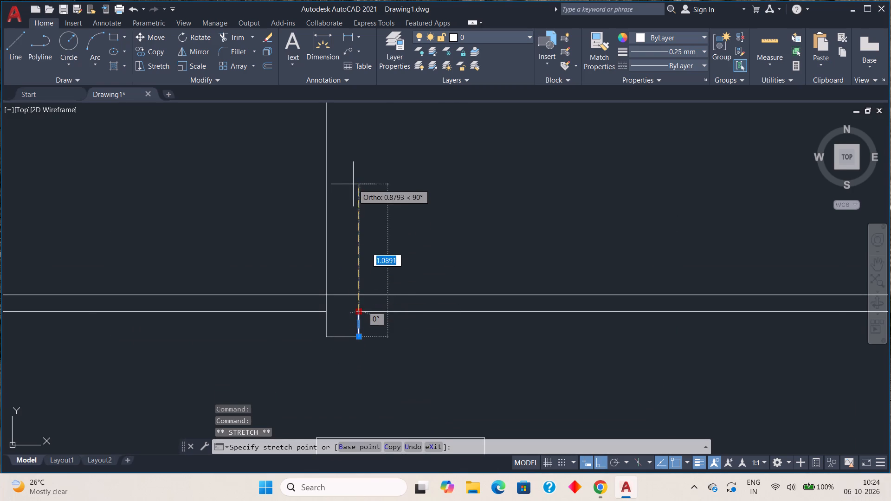
pyautogui.scroll(-1, 354, 172)
pyautogui.moveTo(351, 154); pyautogui.dragTo(335, 353, button='middle')
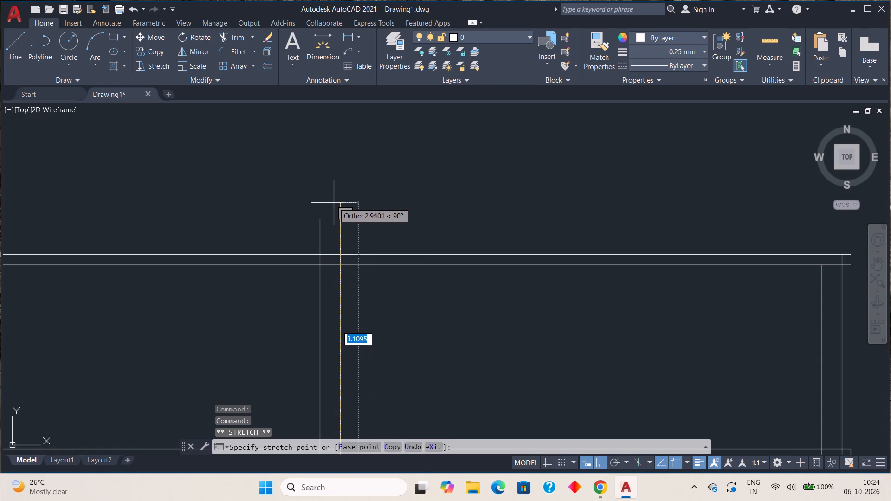
pyautogui.click(335, 215)
pyautogui.press('Escape')
# Trim the upper slab lines left of the new middle wall and the wall stubs above the slab.
pyautogui.scroll(-1, 381, 302)
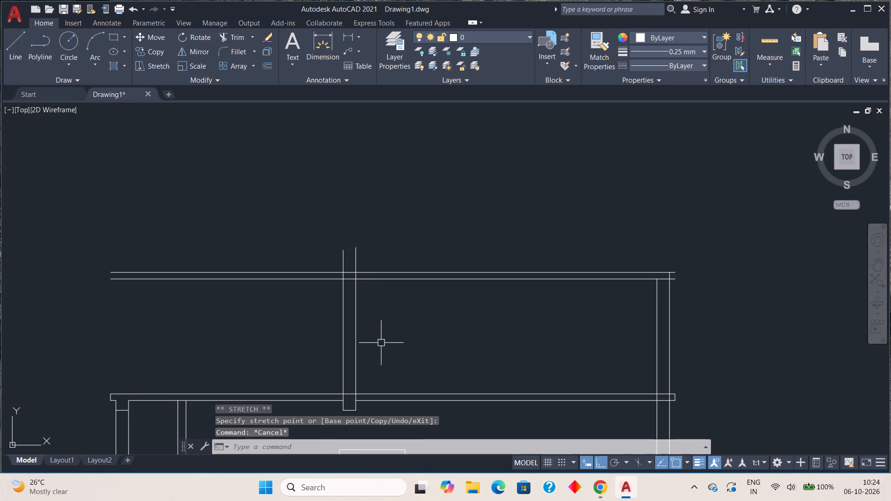
pyautogui.moveTo(381, 351); pyautogui.dragTo(381, 305, button='middle')
pyautogui.scroll(-1, 381, 305)
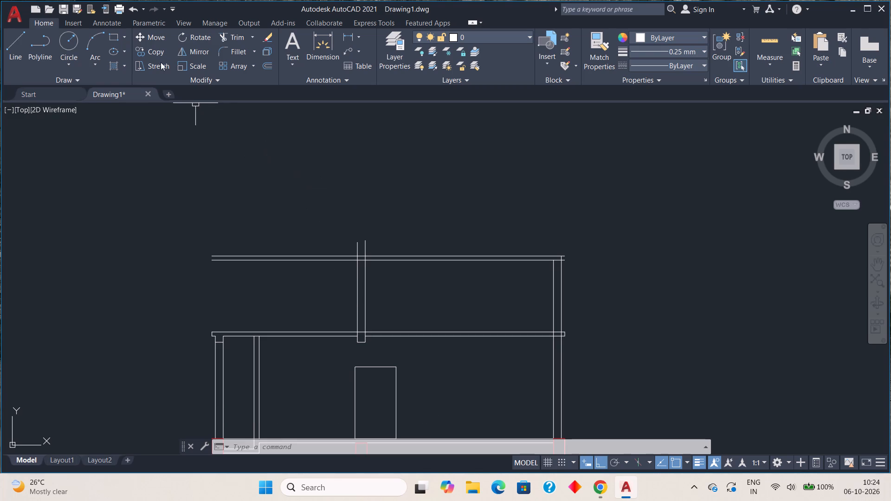
pyautogui.click(231, 31)
pyautogui.click(231, 34)
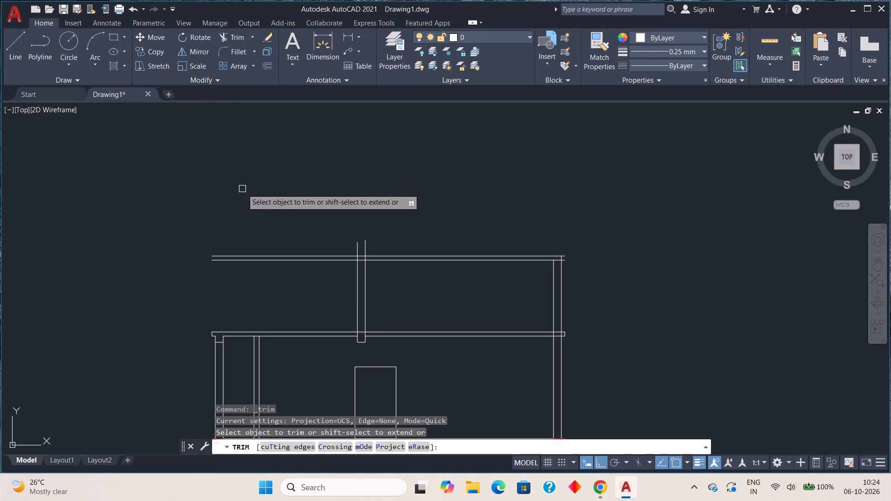
pyautogui.moveTo(247, 201); pyautogui.dragTo(275, 292)
pyautogui.moveTo(322, 252); pyautogui.dragTo(382, 245)
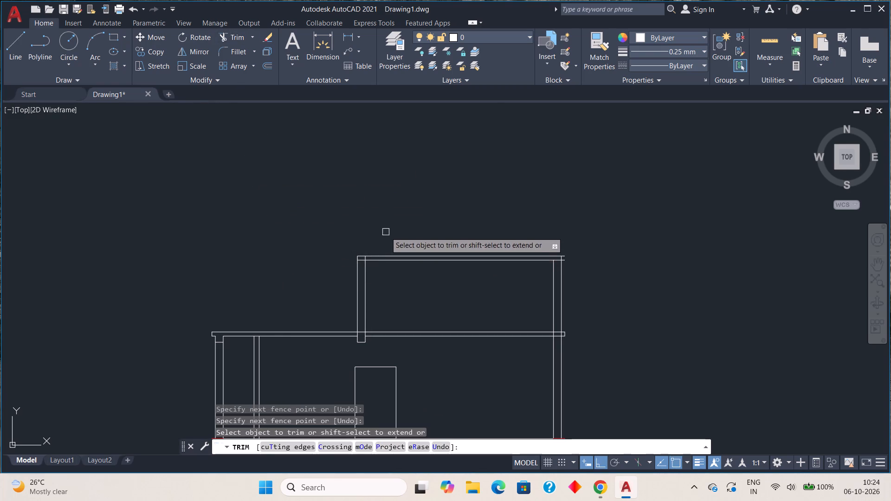
# Trim the upper slab lines projecting beyond the right outer wall's outer face.
pyautogui.scroll(3, 584, 253)
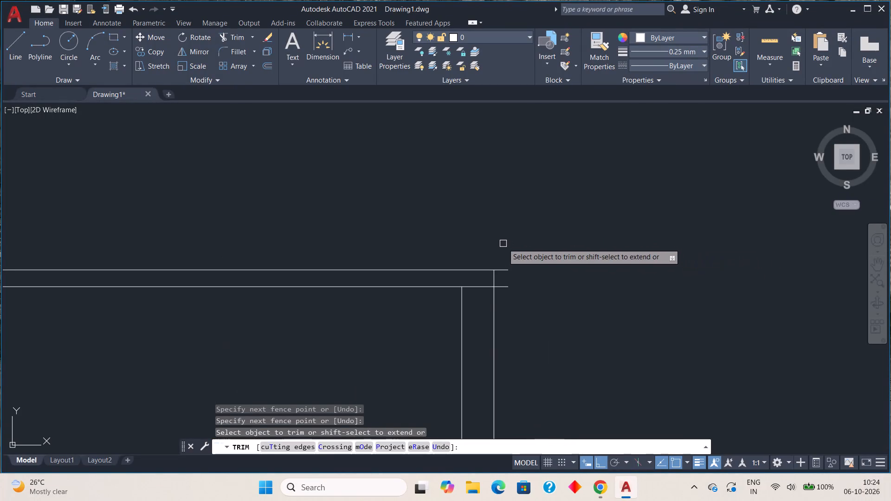
pyautogui.moveTo(503, 244); pyautogui.dragTo(500, 267)
pyautogui.scroll(-1, 529, 270)
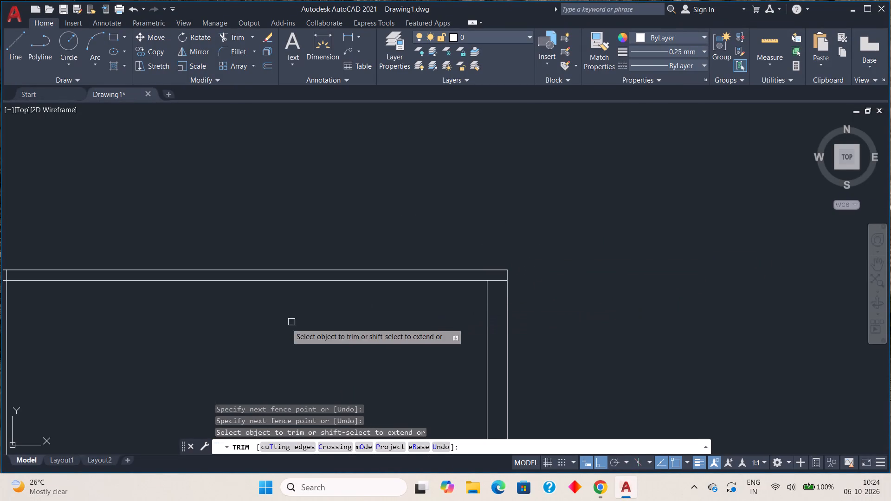
pyautogui.scroll(-2, 272, 327)
pyautogui.moveTo(284, 328); pyautogui.dragTo(447, 258, button='middle')
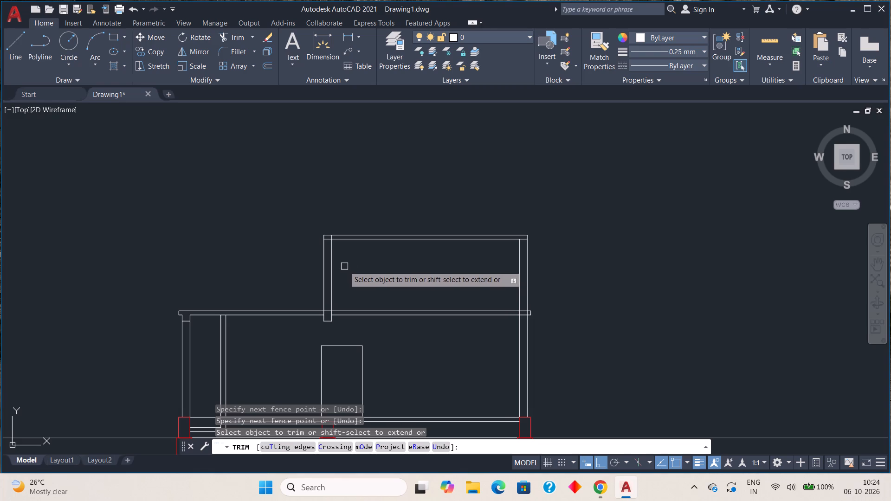
pyautogui.scroll(2, 342, 257)
pyautogui.moveTo(343, 263); pyautogui.dragTo(347, 297, button='middle')
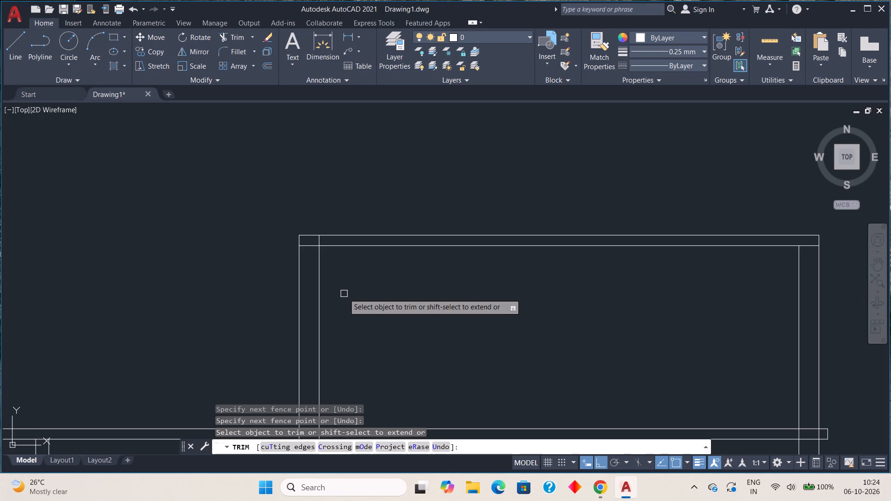
pyautogui.press('Escape')
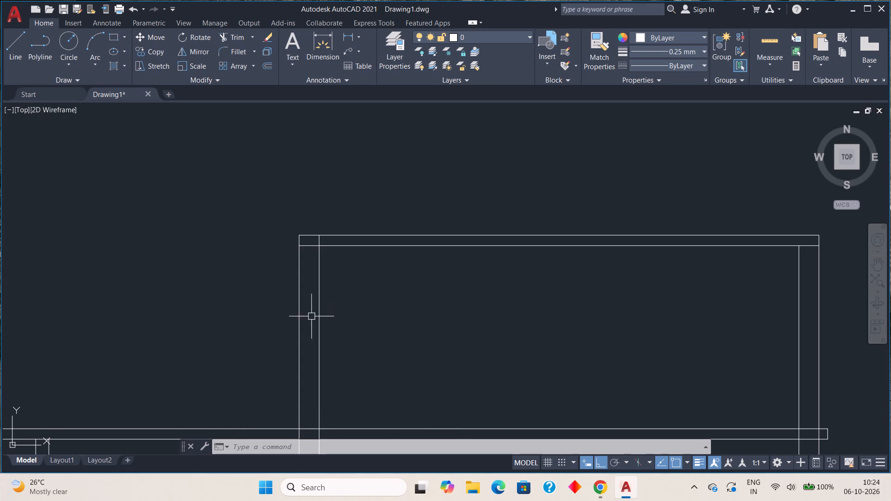
pyautogui.press('Escape')
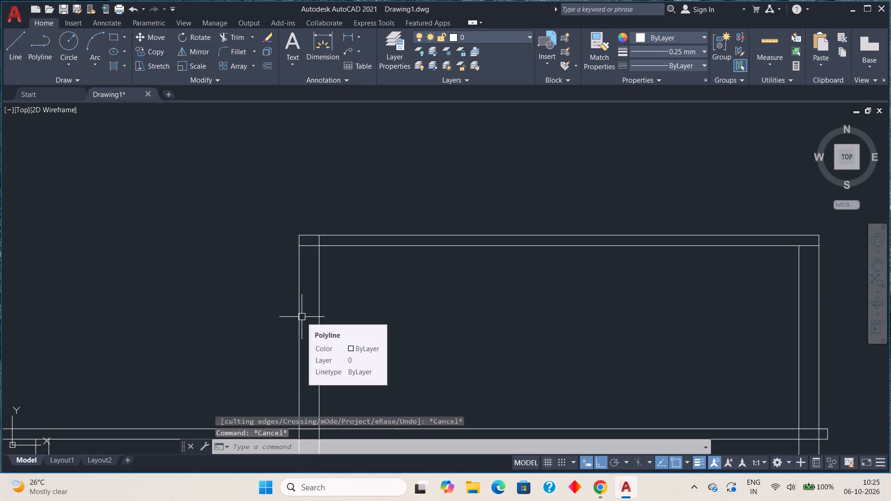
# Offset the upper storey's left and right outer wall faces 0.1 outward.
pyautogui.press('o')
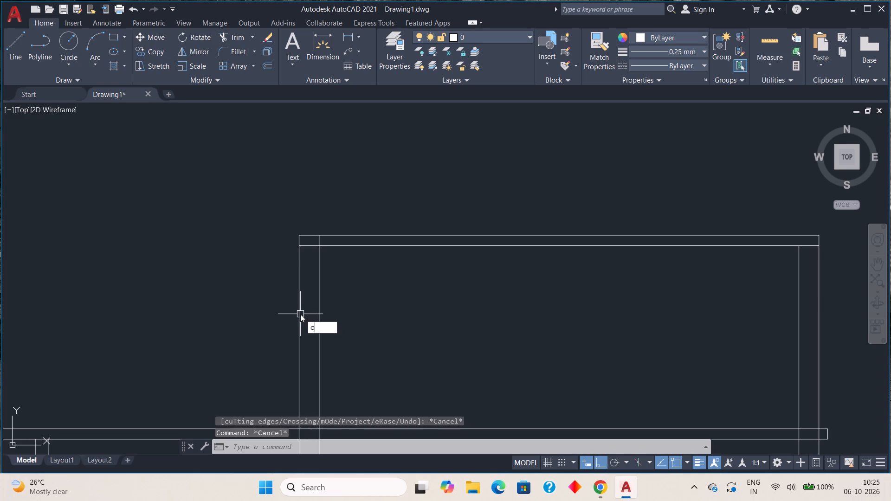
pyautogui.press('Return')
pyautogui.write('.1')
pyautogui.press('space')
pyautogui.click(297, 308)
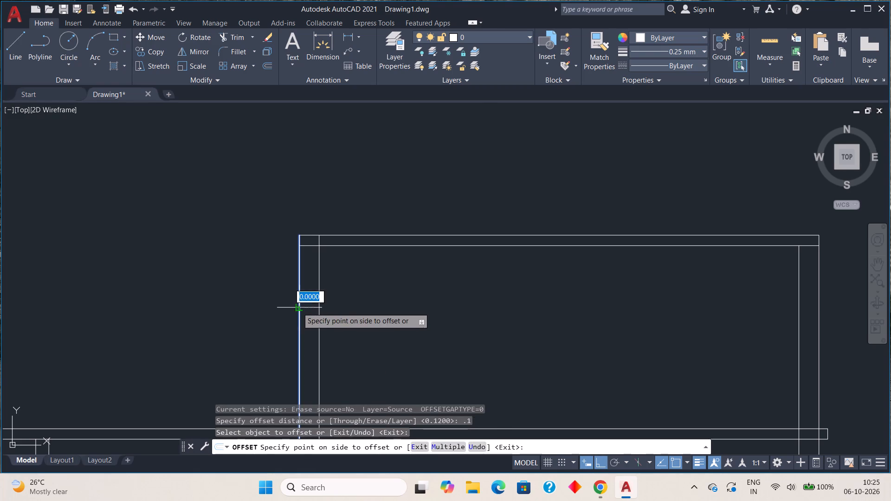
pyautogui.click(271, 313)
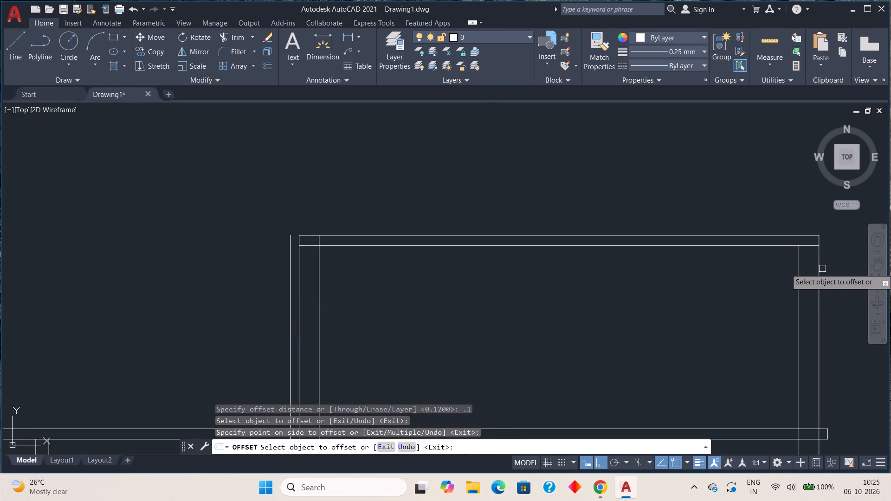
pyautogui.click(818, 272)
pyautogui.click(844, 270)
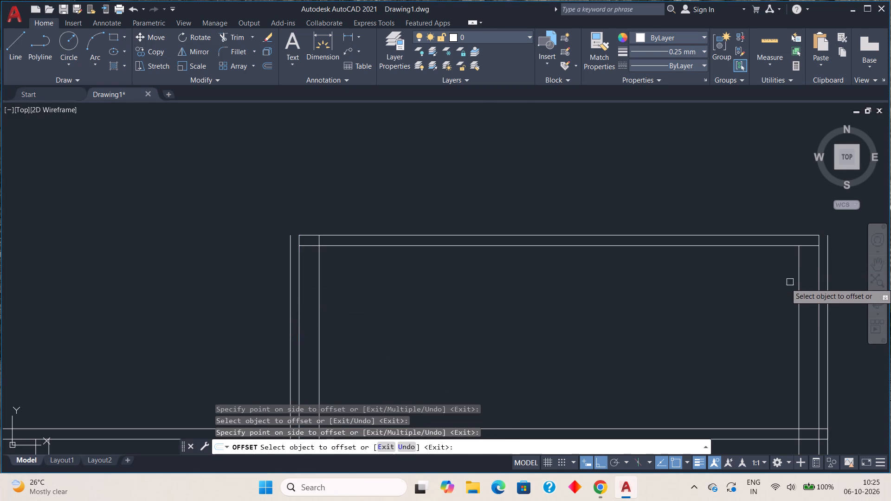
pyautogui.press('Escape')
# Extend the upper storey roof slab's top and bottom lines to the offset overhang lines at both ends.
pyautogui.write('ex')
pyautogui.press('space')
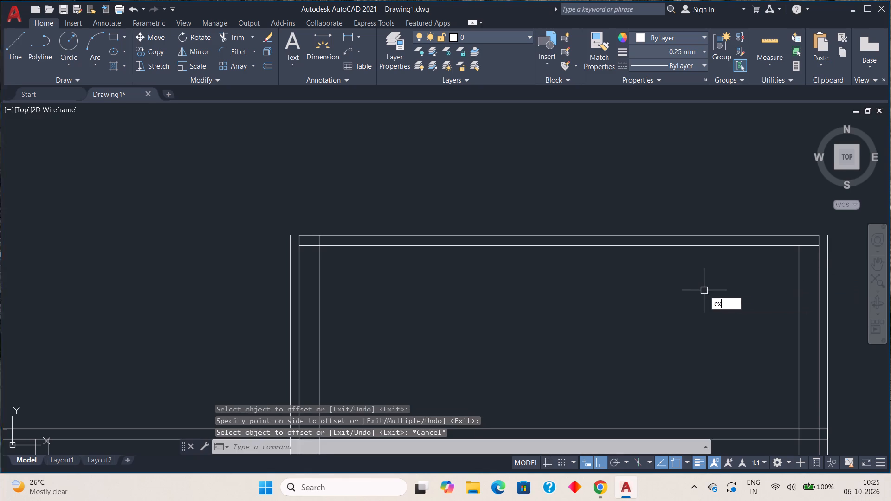
pyautogui.moveTo(738, 265); pyautogui.dragTo(500, 311, button='middle')
pyautogui.scroll(2, 564, 294)
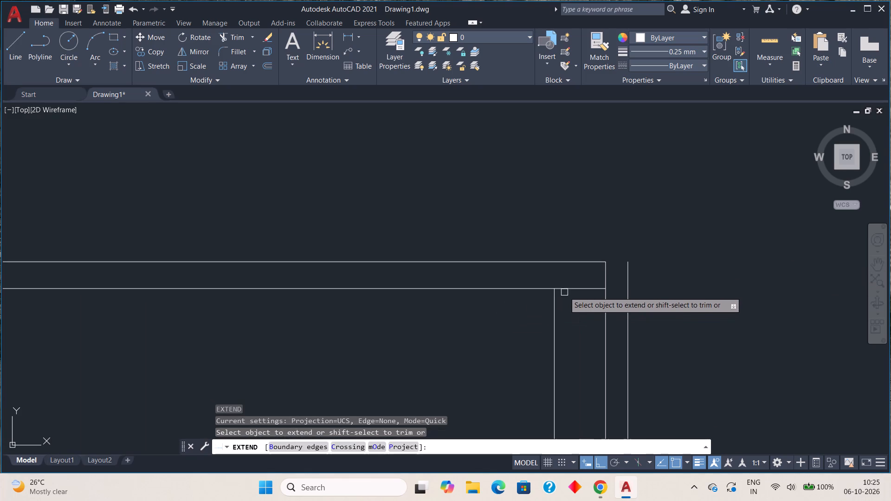
pyautogui.click(570, 262)
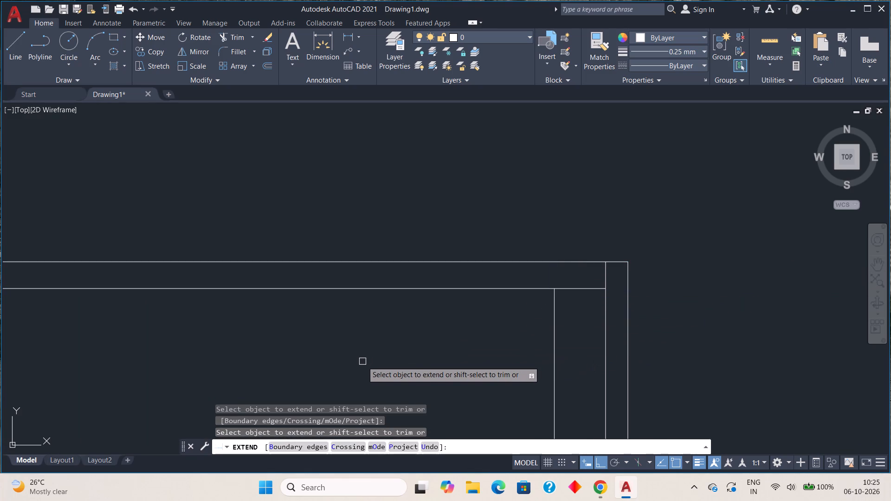
pyautogui.moveTo(361, 364); pyautogui.dragTo(540, 328, button='middle')
pyautogui.scroll(-1, 384, 338)
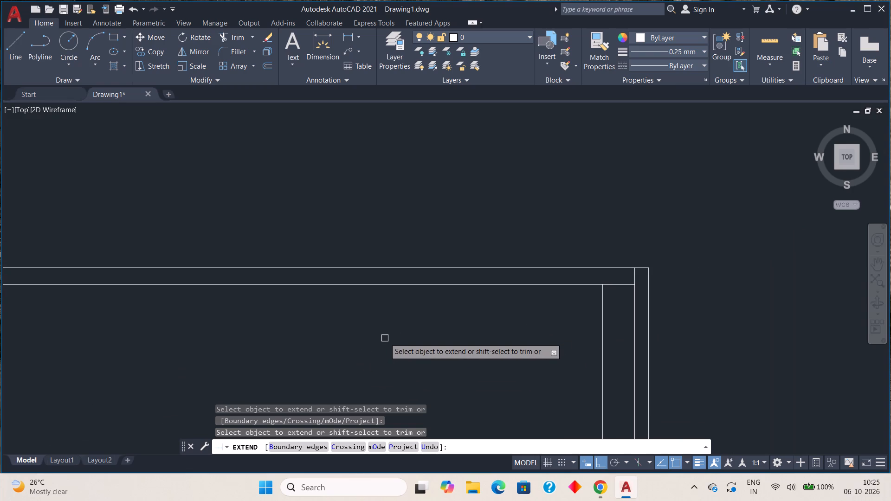
pyautogui.moveTo(360, 347); pyautogui.dragTo(417, 348, button='middle')
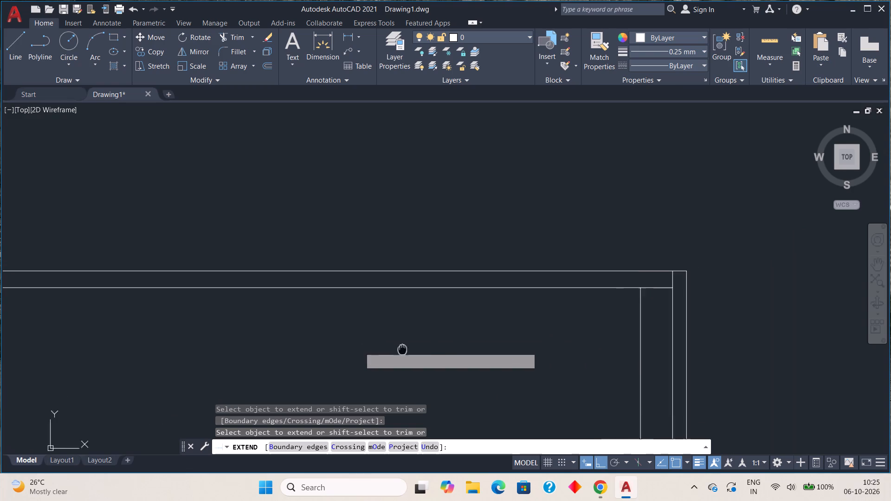
pyautogui.moveTo(417, 348); pyautogui.dragTo(527, 332, button='middle')
pyautogui.moveTo(330, 349); pyautogui.dragTo(675, 324, button='middle')
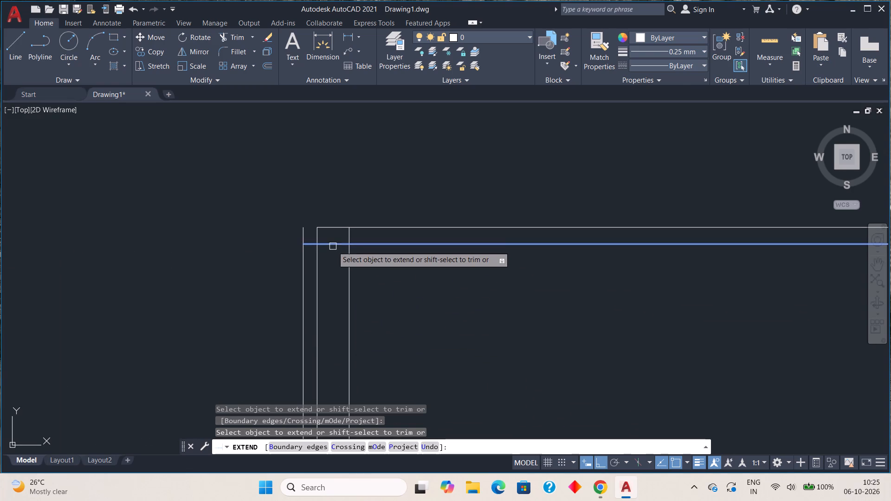
pyautogui.click(333, 244)
pyautogui.click(331, 229)
pyautogui.scroll(-1, 521, 283)
pyautogui.moveTo(631, 286); pyautogui.dragTo(413, 326, button='middle')
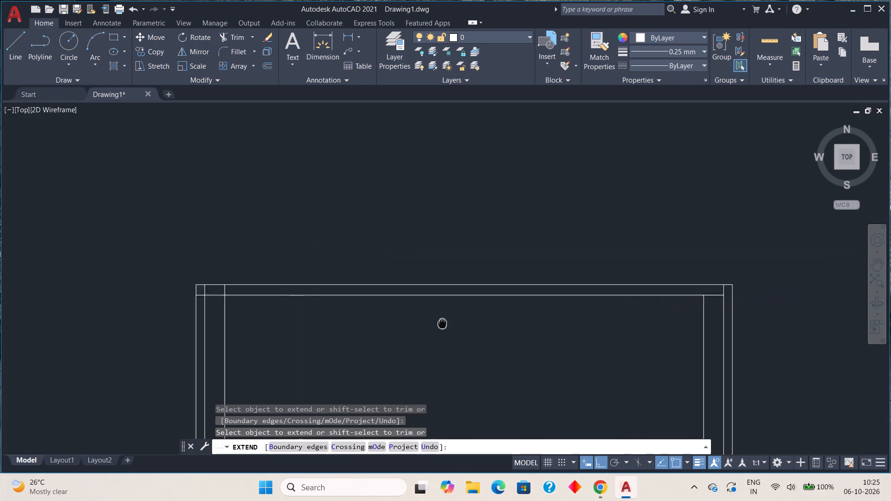
pyautogui.moveTo(413, 326); pyautogui.dragTo(31, 357, button='middle')
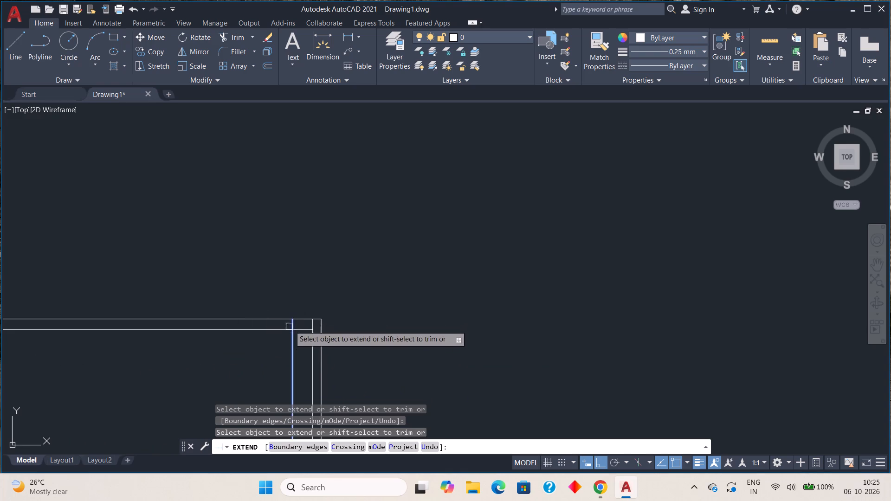
pyautogui.click(303, 330)
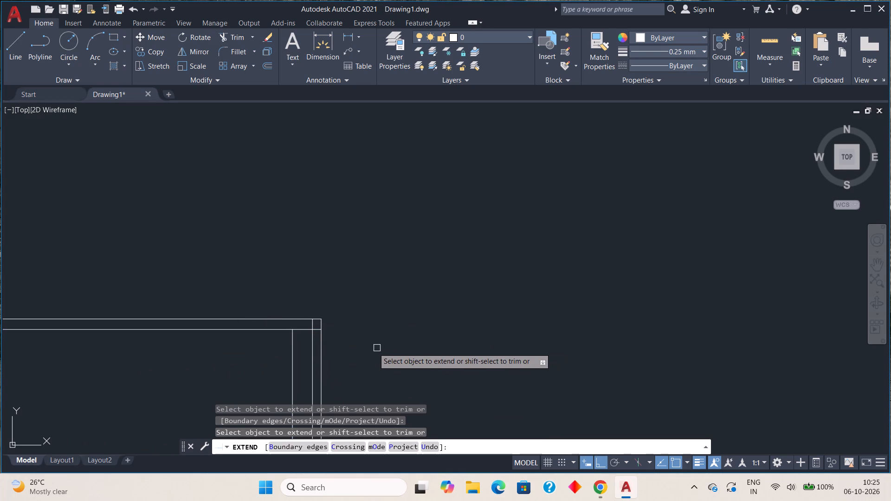
pyautogui.press('Escape')
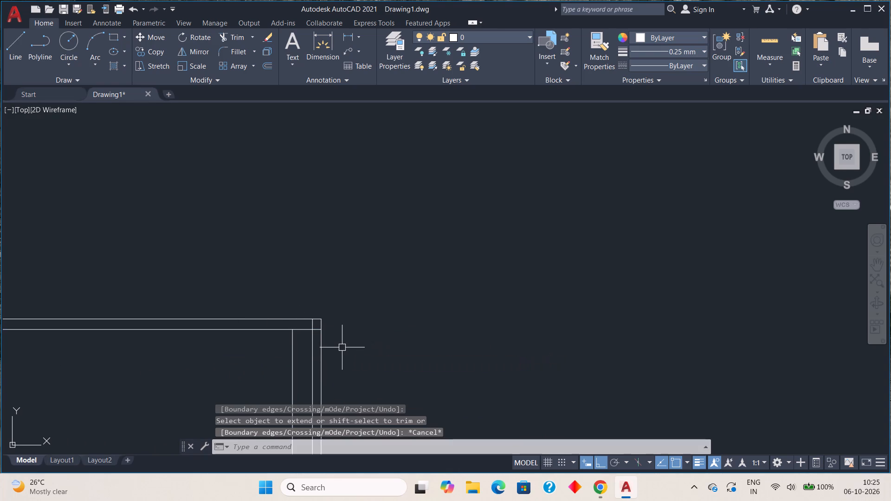
# Trim the right overhang line below the upper storey's roof slab.
pyautogui.scroll(-1, 258, 248)
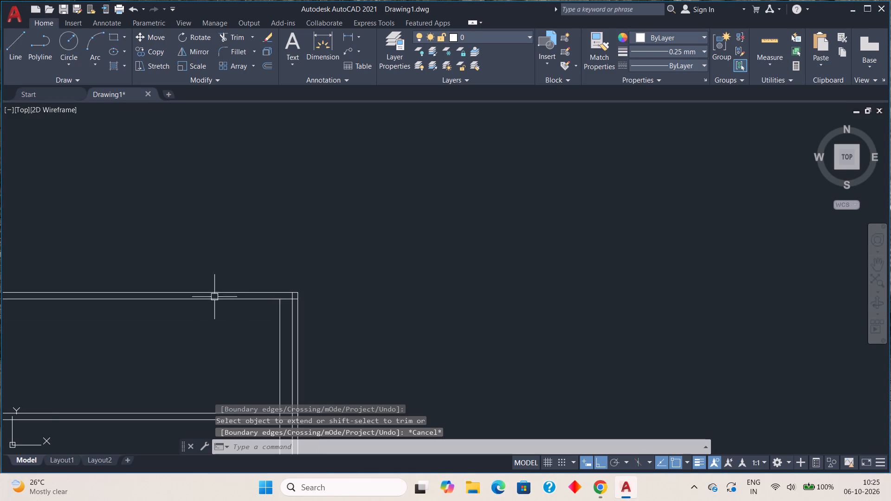
pyautogui.scroll(-1, 202, 318)
pyautogui.moveTo(267, 320); pyautogui.dragTo(525, 289, button='middle')
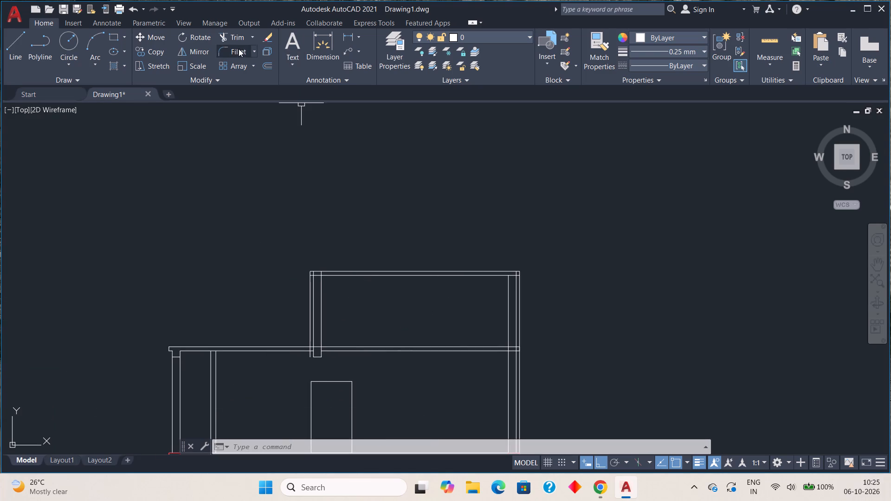
pyautogui.click(231, 39)
pyautogui.scroll(4, 301, 270)
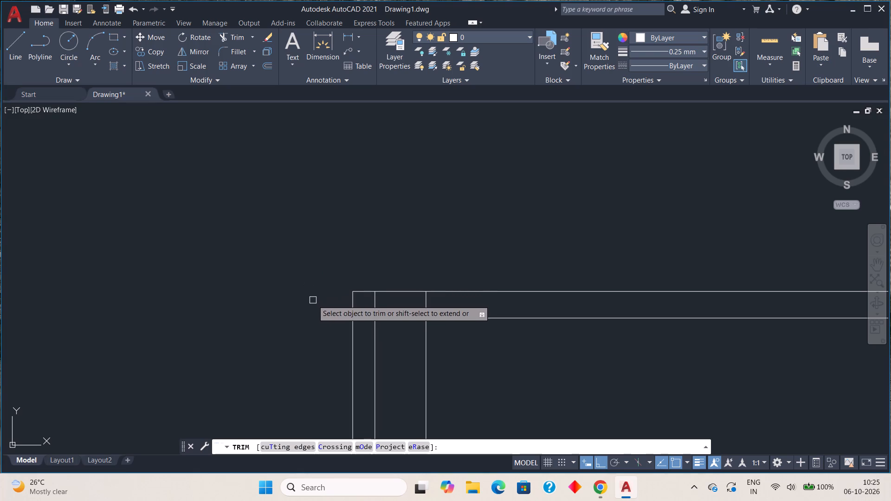
pyautogui.scroll(-2, 392, 381)
pyautogui.scroll(-1, 734, 388)
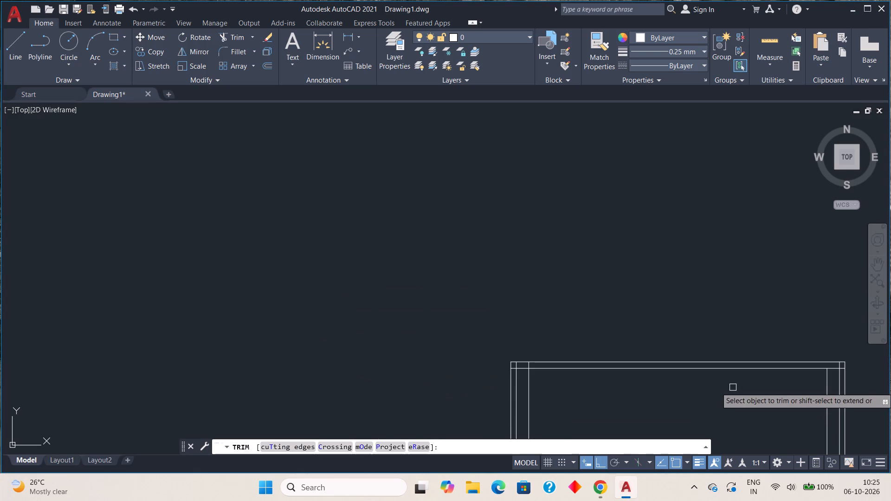
pyautogui.moveTo(711, 383); pyautogui.dragTo(458, 356, button='middle')
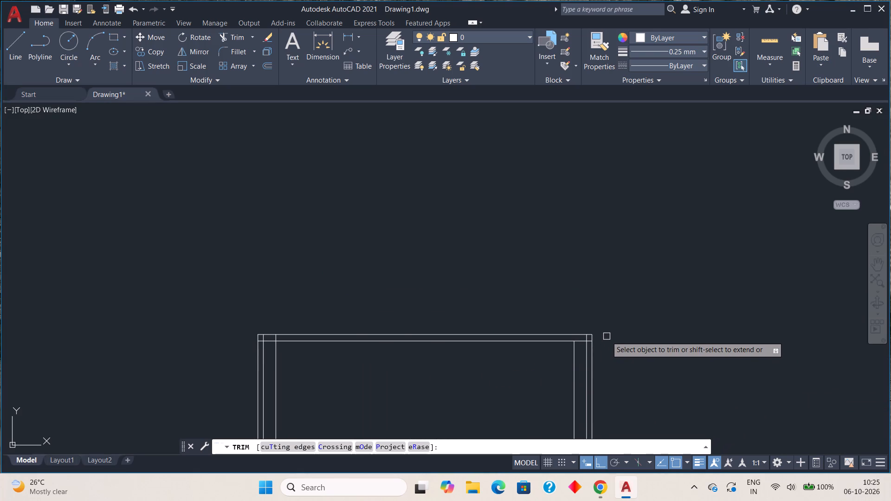
pyautogui.scroll(3, 601, 342)
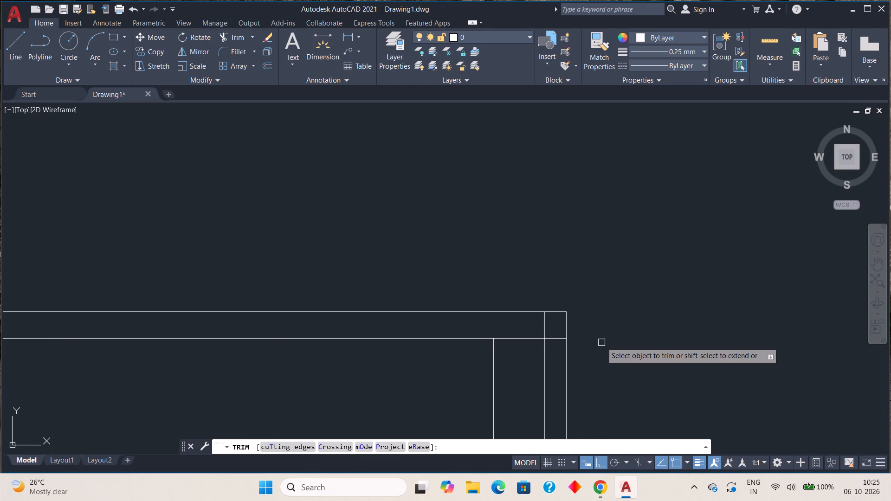
pyautogui.click(568, 382)
# At the middle beam, trim the left overhang line below and through the intermediate slab, plus the wall's left face within that slab.
pyautogui.scroll(-3, 606, 365)
pyautogui.moveTo(633, 406); pyautogui.dragTo(613, 313, button='middle')
pyautogui.scroll(-1, 611, 317)
pyautogui.moveTo(608, 386); pyautogui.dragTo(608, 386, button='middle')
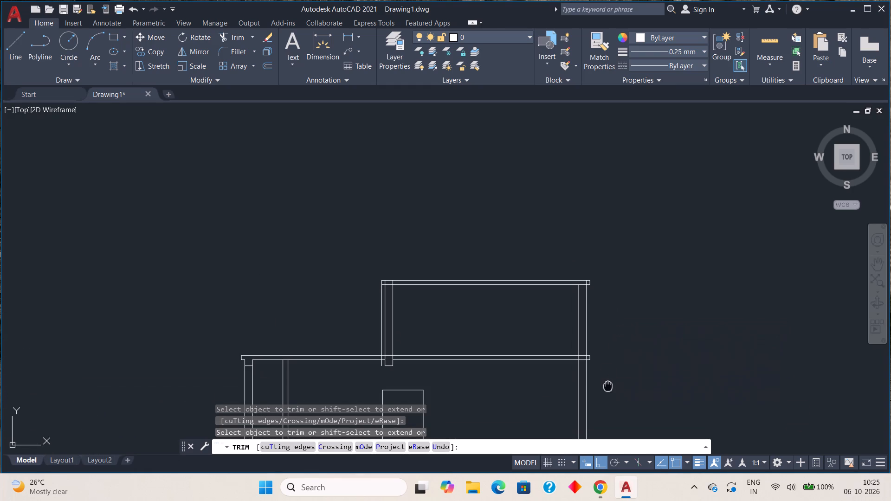
pyautogui.moveTo(608, 386); pyautogui.dragTo(605, 256, button='middle')
pyautogui.moveTo(597, 256); pyautogui.dragTo(599, 268, button='middle')
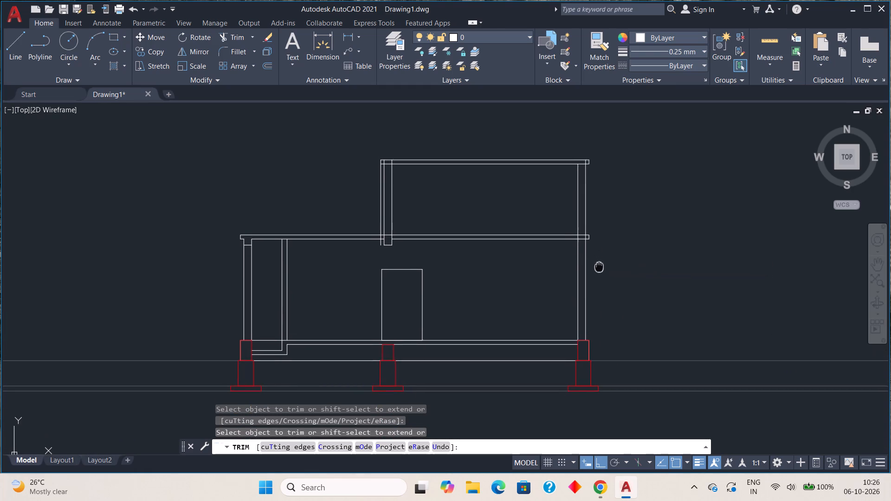
pyautogui.moveTo(599, 268); pyautogui.dragTo(600, 289, button='middle')
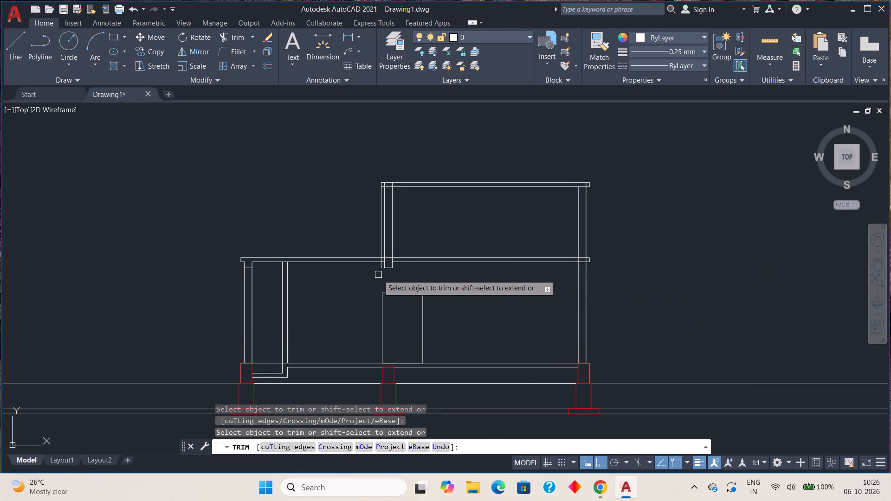
pyautogui.scroll(3, 378, 275)
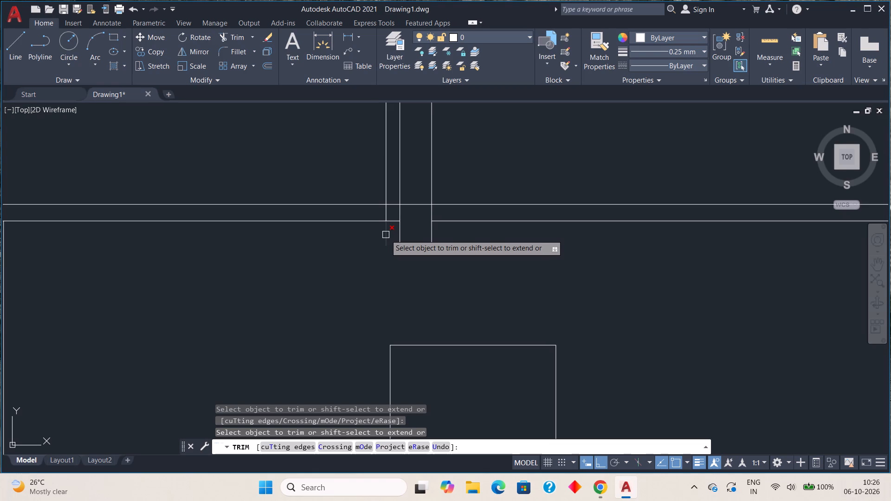
pyautogui.click(386, 235)
pyautogui.click(384, 212)
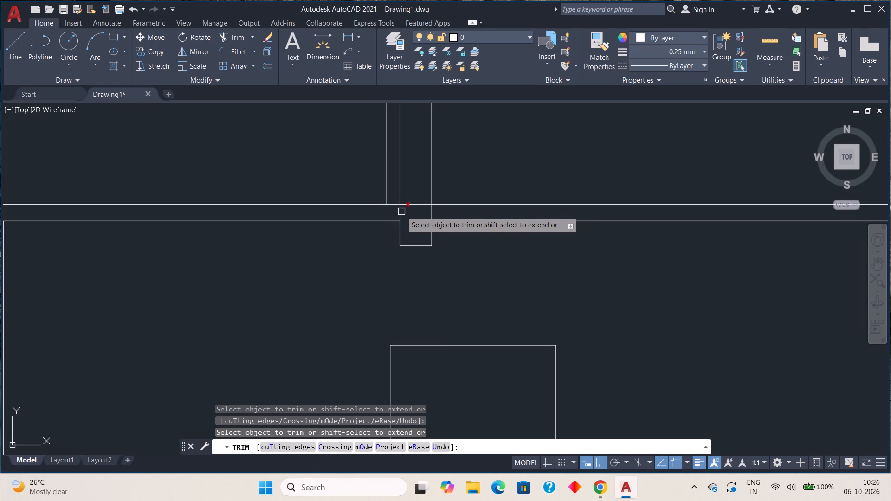
pyautogui.click(401, 212)
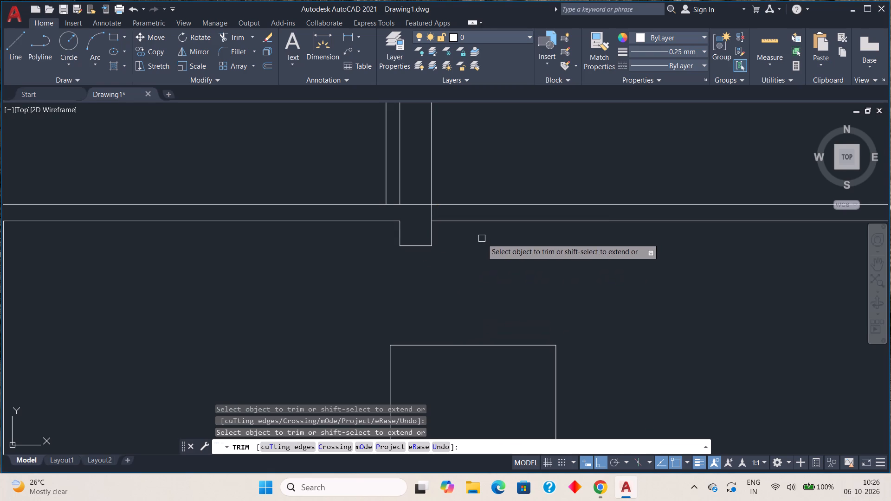
# Trim the remaining left overhang line between the intermediate slab and the roof slab.
pyautogui.moveTo(475, 270); pyautogui.dragTo(473, 303, button='middle')
pyautogui.scroll(-1, 473, 304)
pyautogui.moveTo(470, 170); pyautogui.dragTo(480, 276, button='middle')
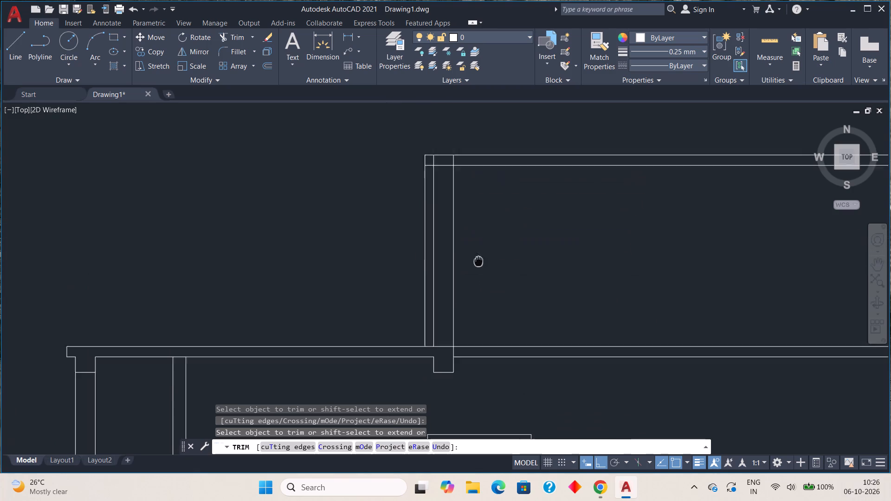
pyautogui.moveTo(480, 276); pyautogui.dragTo(483, 317, button='middle')
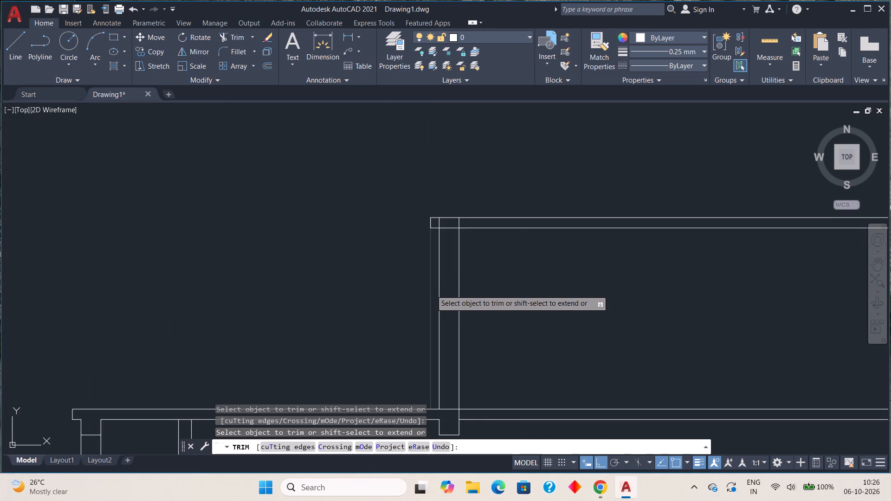
pyautogui.click(431, 290)
# Trim the left and right wall lines crossing the thickness of the upper storey's roof slab.
pyautogui.scroll(1, 452, 229)
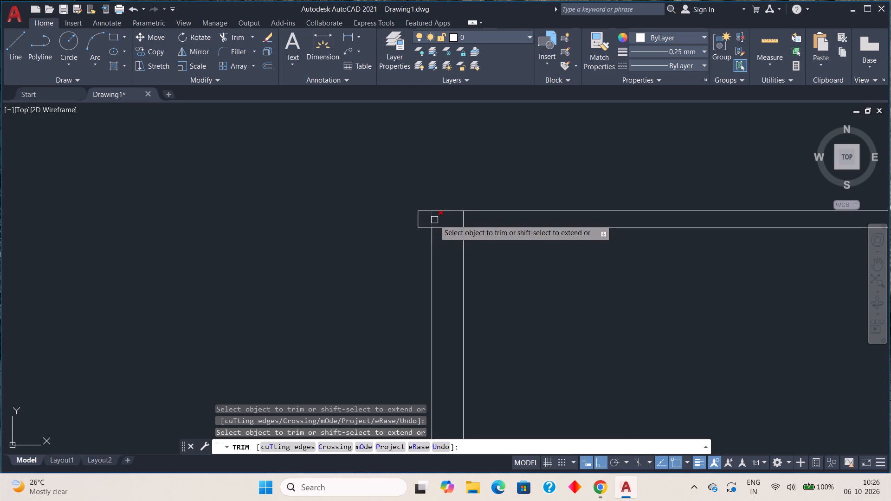
pyautogui.click(433, 219)
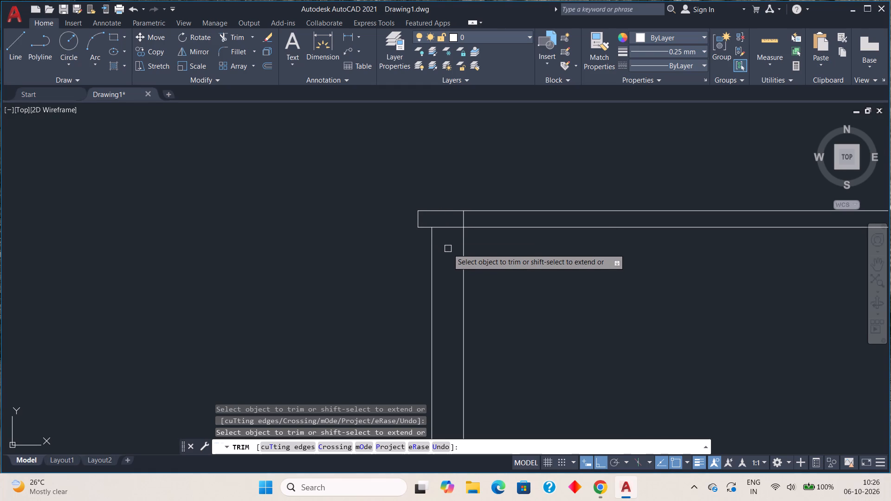
pyautogui.click(462, 219)
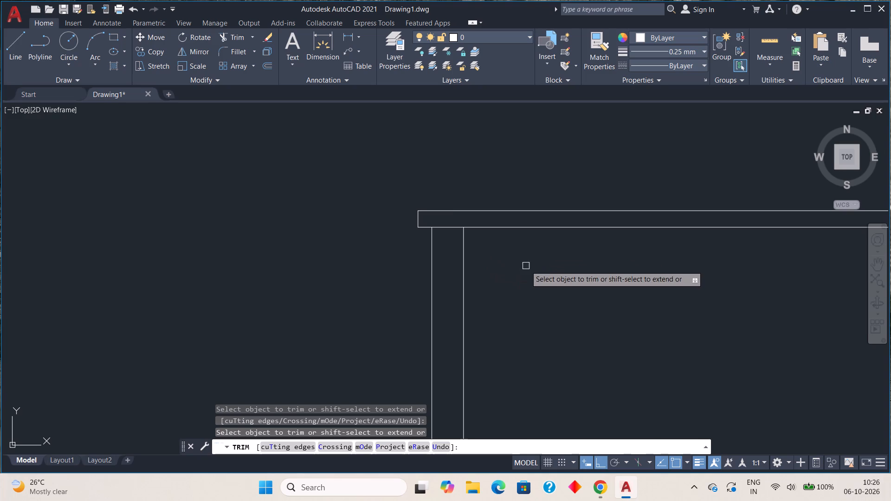
pyautogui.scroll(-1, 537, 283)
pyautogui.moveTo(544, 291); pyautogui.dragTo(280, 324, button='middle')
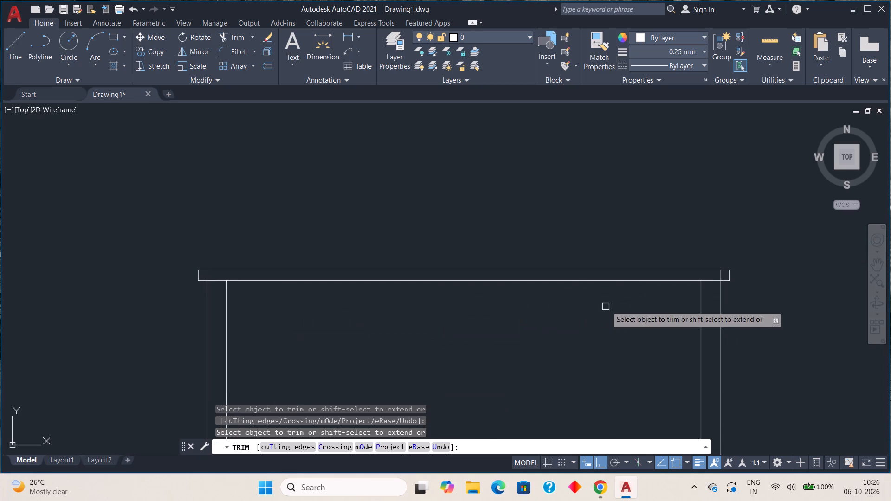
pyautogui.scroll(2, 729, 274)
pyautogui.click(708, 279)
pyautogui.scroll(-1, 594, 318)
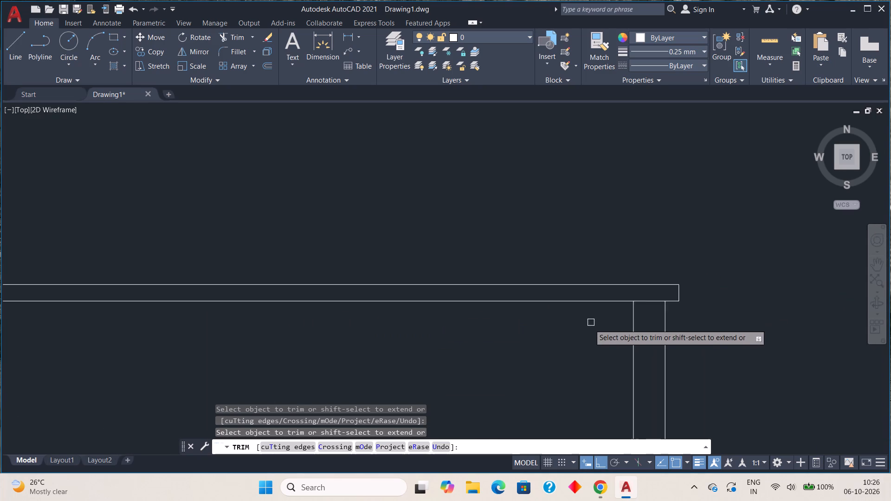
pyautogui.scroll(-1, 588, 325)
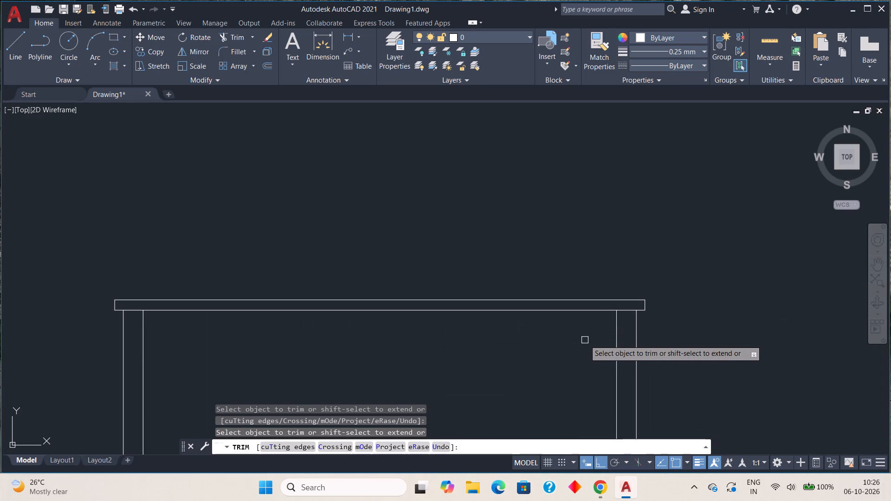
pyautogui.press('Escape')
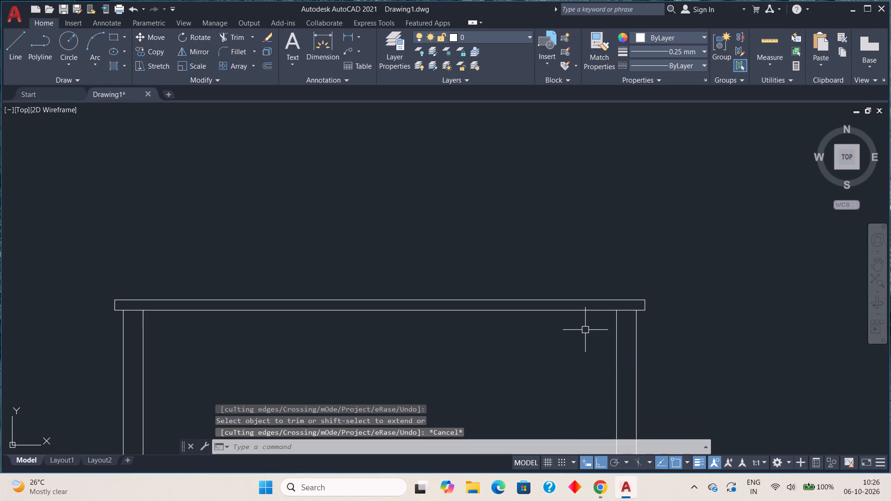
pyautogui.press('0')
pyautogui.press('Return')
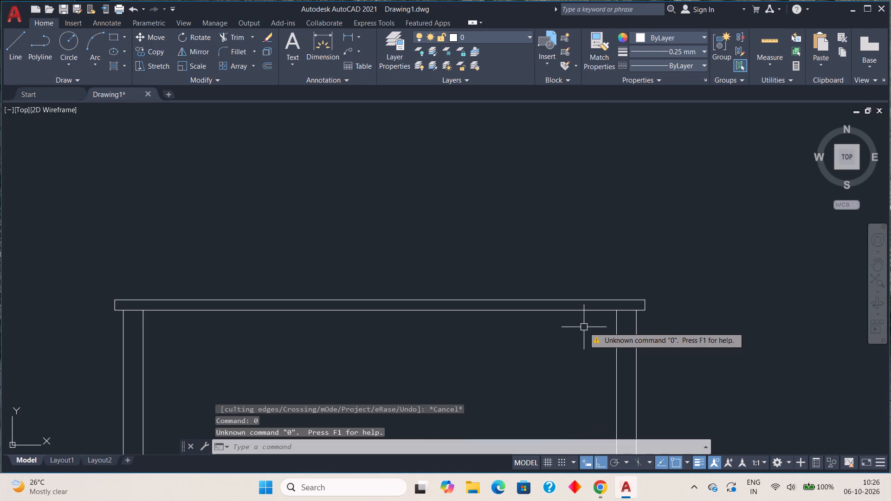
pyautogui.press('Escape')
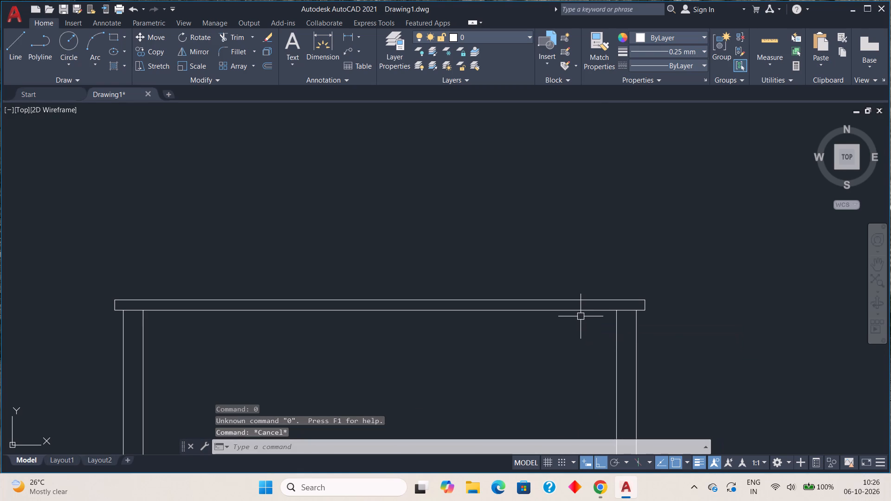
# Offset the underside of the upper storey's roof slab 0.3 downward to form the beam line.
pyautogui.press('o')
pyautogui.press('Return')
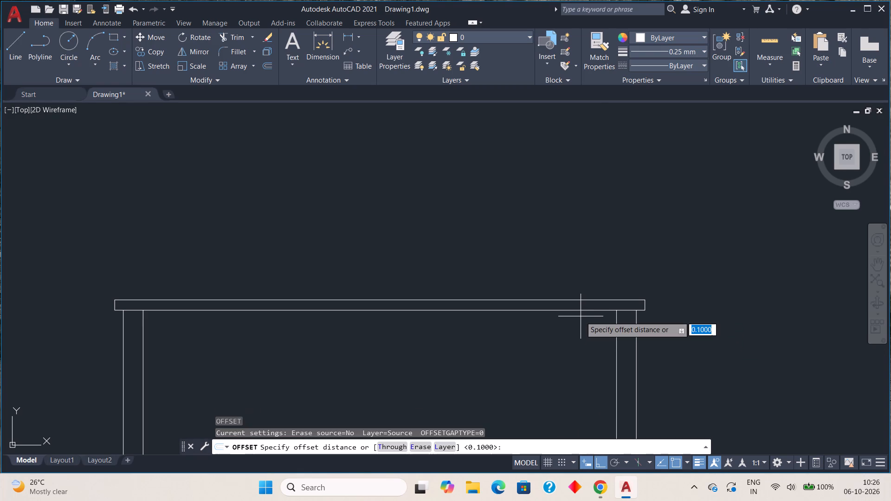
pyautogui.press('.')
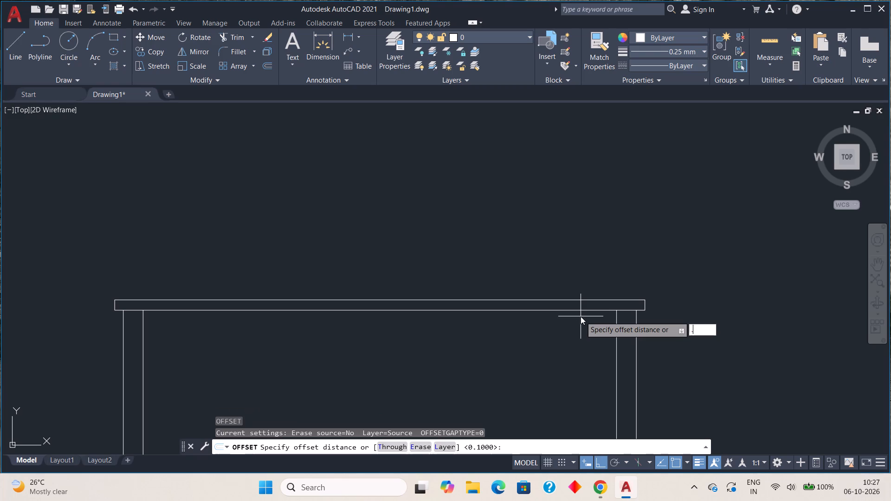
pyautogui.press('3')
pyautogui.press('space')
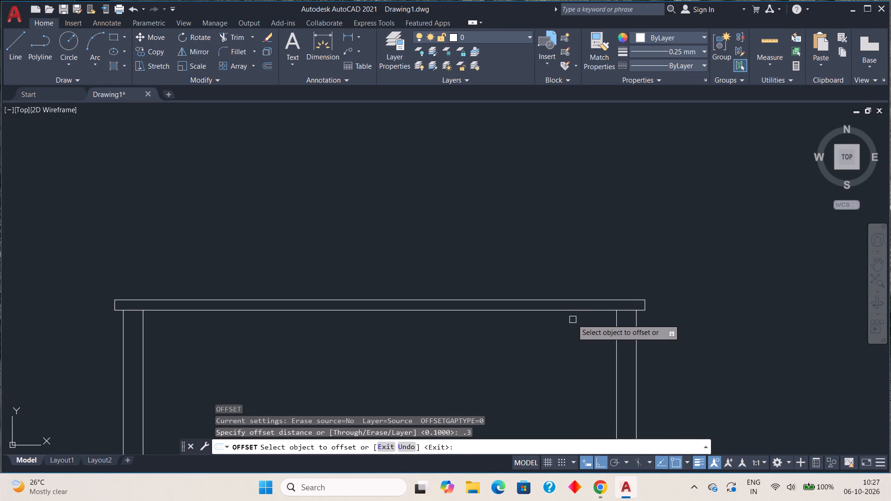
pyautogui.click(569, 310)
pyautogui.click(572, 345)
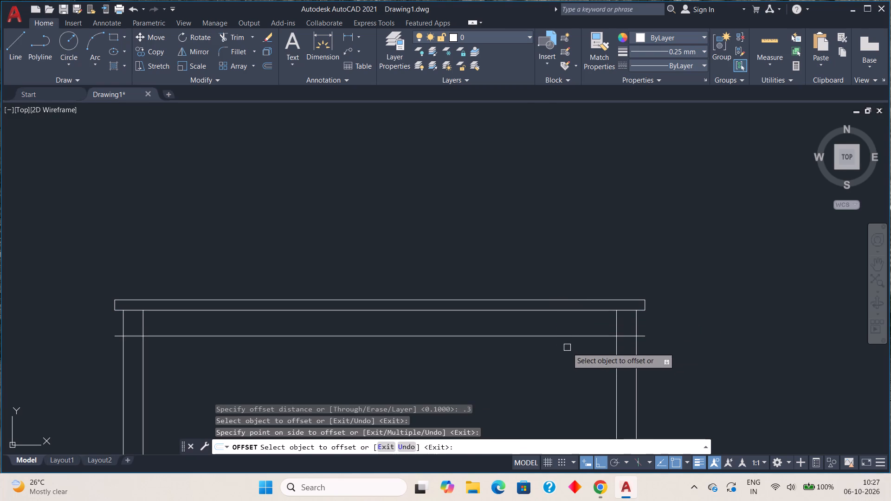
pyautogui.press('Escape')
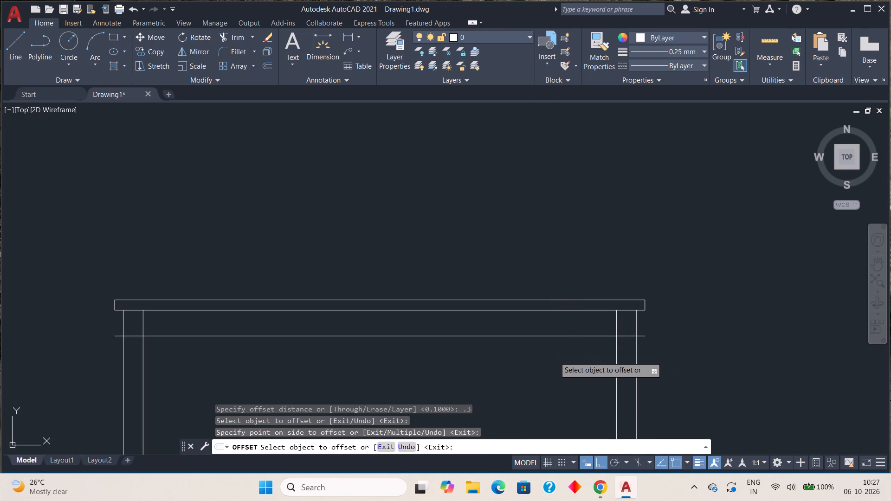
# Trim the roof slab's underside within the left and right walls, plus the beam line's end projecting beyond the right wall.
pyautogui.moveTo(495, 380); pyautogui.dragTo(505, 332, button='middle')
pyautogui.click(230, 39)
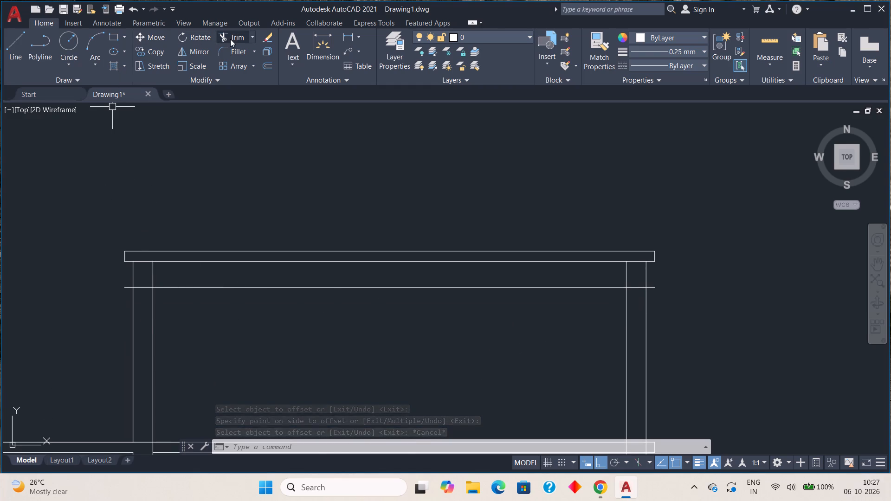
pyautogui.scroll(2, 156, 270)
pyautogui.click(119, 250)
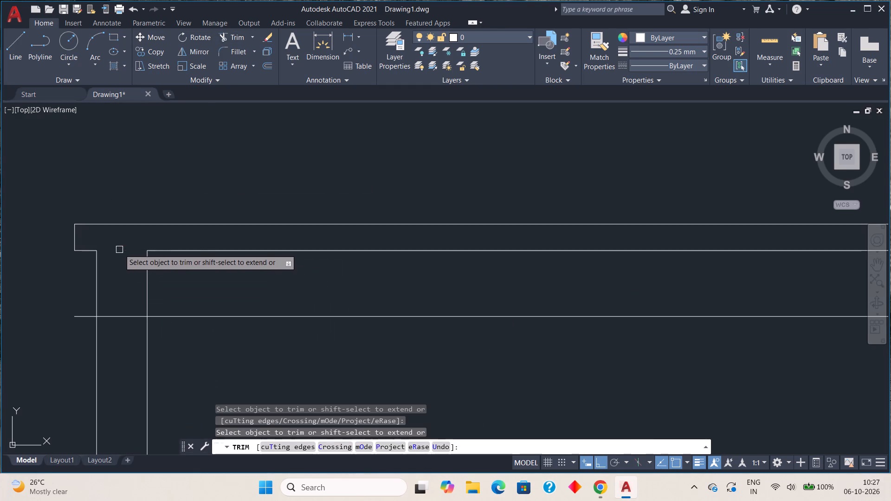
pyautogui.scroll(-2, 562, 276)
pyautogui.moveTo(598, 290); pyautogui.dragTo(240, 342, button='middle')
pyautogui.scroll(2, 541, 322)
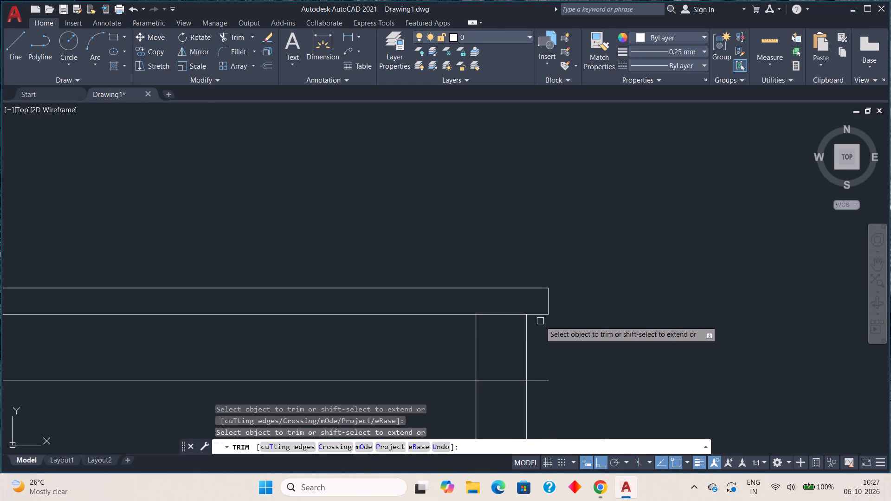
pyautogui.click(506, 313)
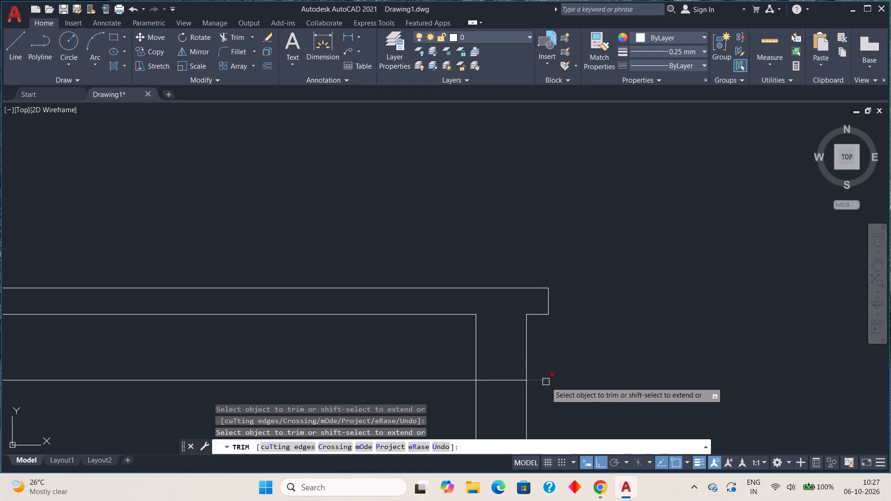
pyautogui.click(545, 381)
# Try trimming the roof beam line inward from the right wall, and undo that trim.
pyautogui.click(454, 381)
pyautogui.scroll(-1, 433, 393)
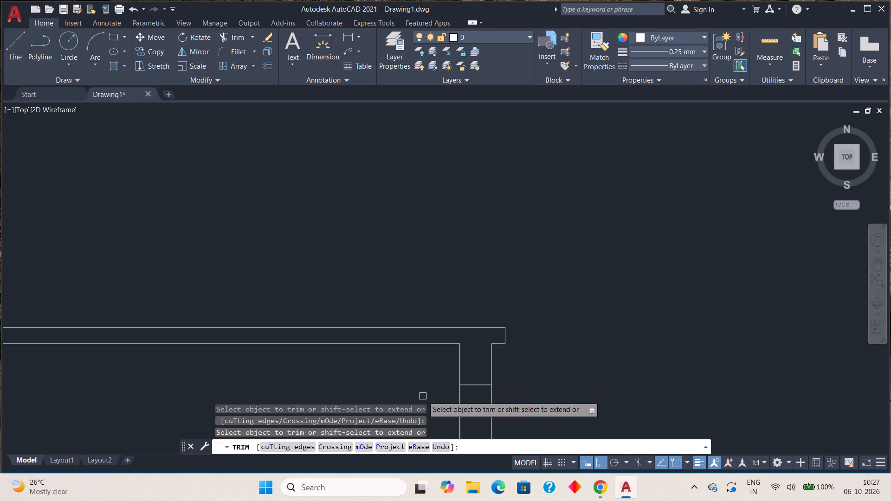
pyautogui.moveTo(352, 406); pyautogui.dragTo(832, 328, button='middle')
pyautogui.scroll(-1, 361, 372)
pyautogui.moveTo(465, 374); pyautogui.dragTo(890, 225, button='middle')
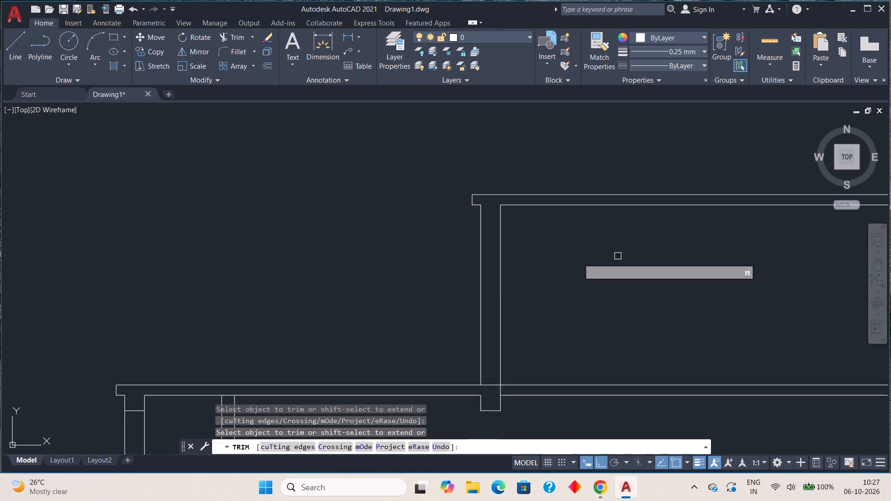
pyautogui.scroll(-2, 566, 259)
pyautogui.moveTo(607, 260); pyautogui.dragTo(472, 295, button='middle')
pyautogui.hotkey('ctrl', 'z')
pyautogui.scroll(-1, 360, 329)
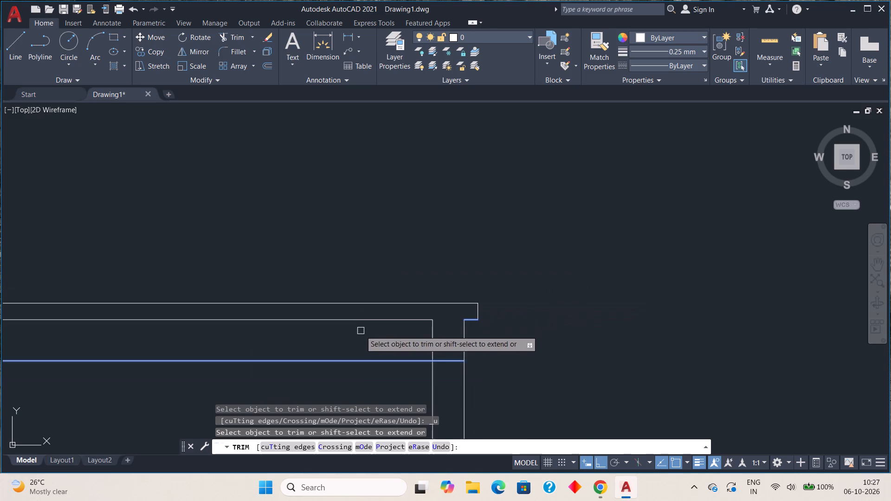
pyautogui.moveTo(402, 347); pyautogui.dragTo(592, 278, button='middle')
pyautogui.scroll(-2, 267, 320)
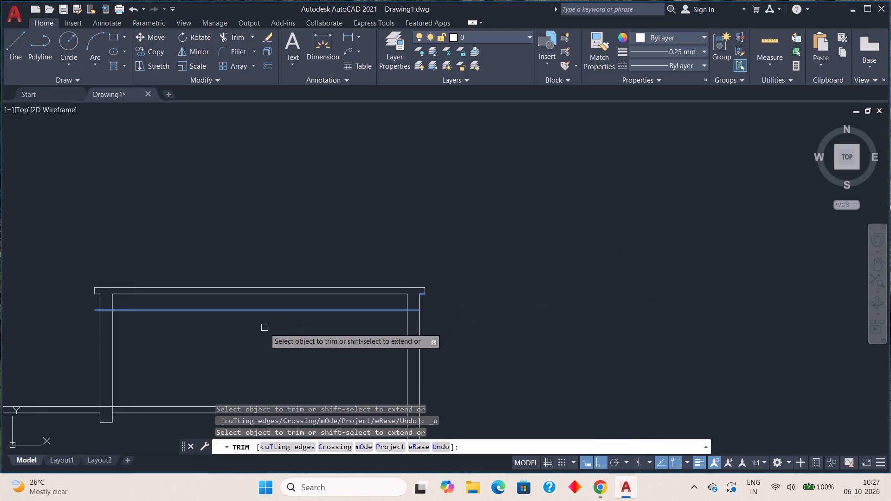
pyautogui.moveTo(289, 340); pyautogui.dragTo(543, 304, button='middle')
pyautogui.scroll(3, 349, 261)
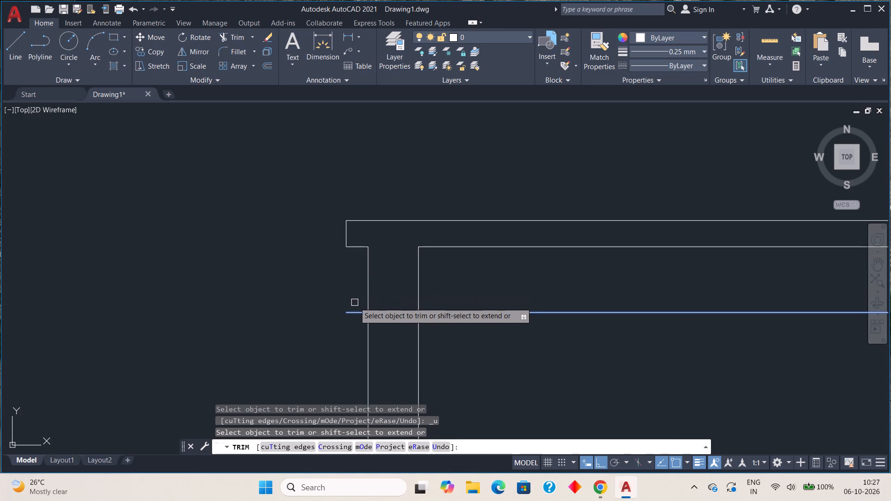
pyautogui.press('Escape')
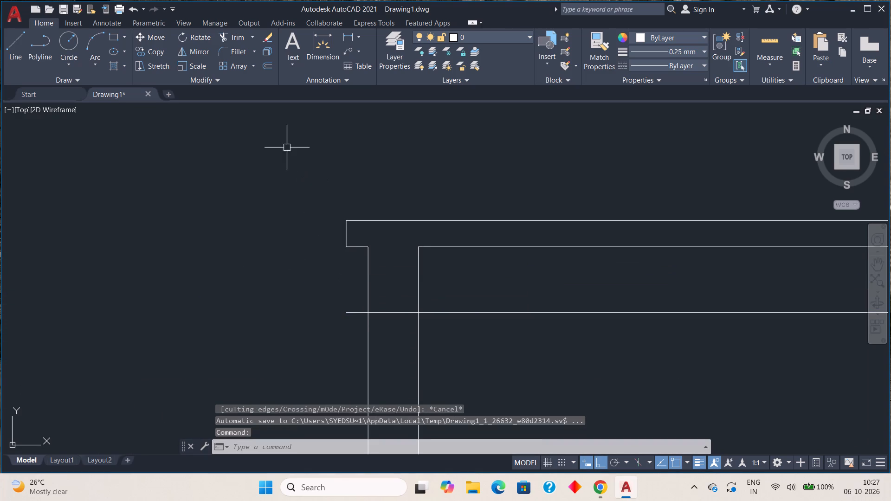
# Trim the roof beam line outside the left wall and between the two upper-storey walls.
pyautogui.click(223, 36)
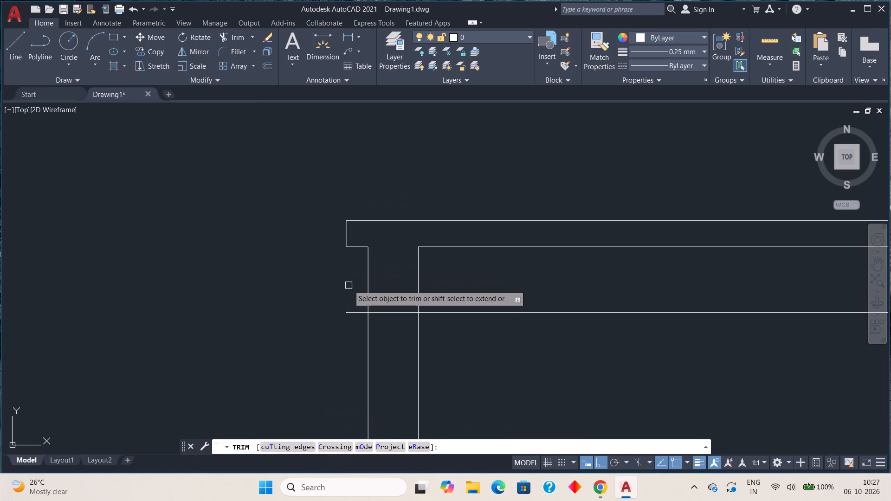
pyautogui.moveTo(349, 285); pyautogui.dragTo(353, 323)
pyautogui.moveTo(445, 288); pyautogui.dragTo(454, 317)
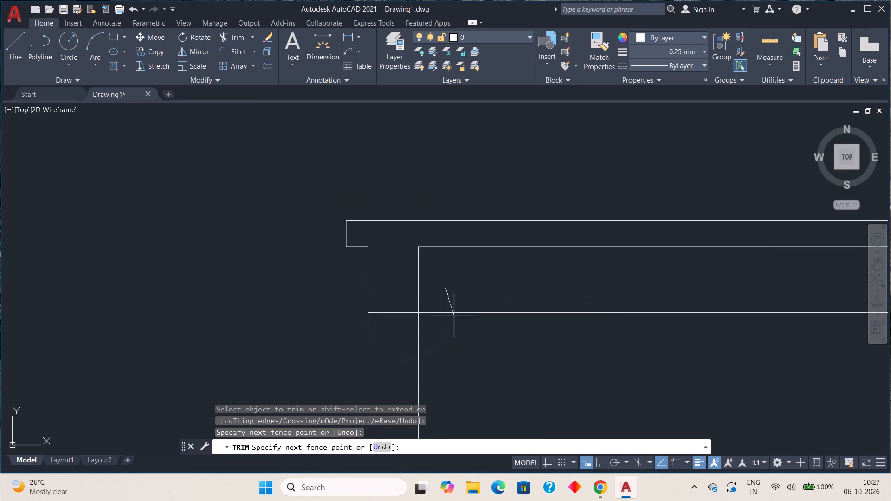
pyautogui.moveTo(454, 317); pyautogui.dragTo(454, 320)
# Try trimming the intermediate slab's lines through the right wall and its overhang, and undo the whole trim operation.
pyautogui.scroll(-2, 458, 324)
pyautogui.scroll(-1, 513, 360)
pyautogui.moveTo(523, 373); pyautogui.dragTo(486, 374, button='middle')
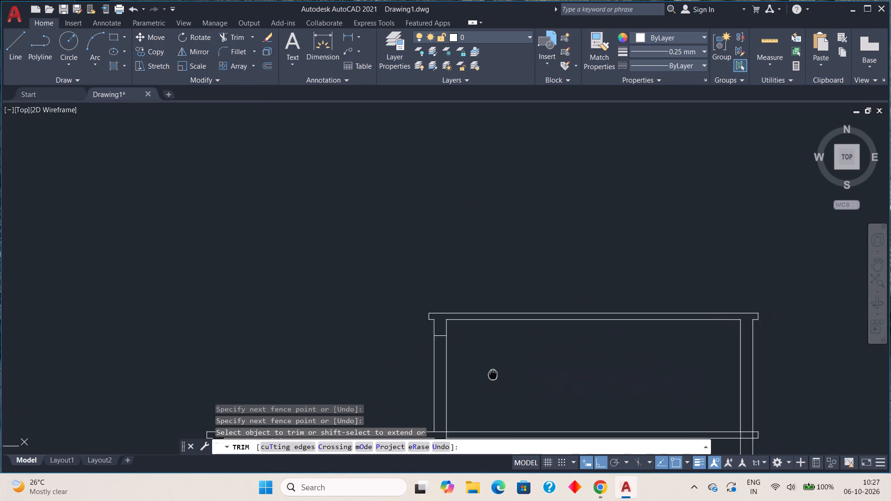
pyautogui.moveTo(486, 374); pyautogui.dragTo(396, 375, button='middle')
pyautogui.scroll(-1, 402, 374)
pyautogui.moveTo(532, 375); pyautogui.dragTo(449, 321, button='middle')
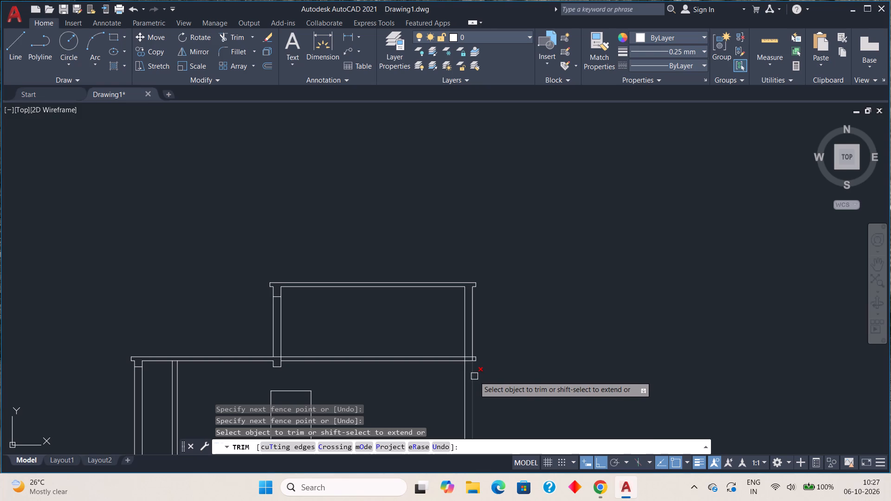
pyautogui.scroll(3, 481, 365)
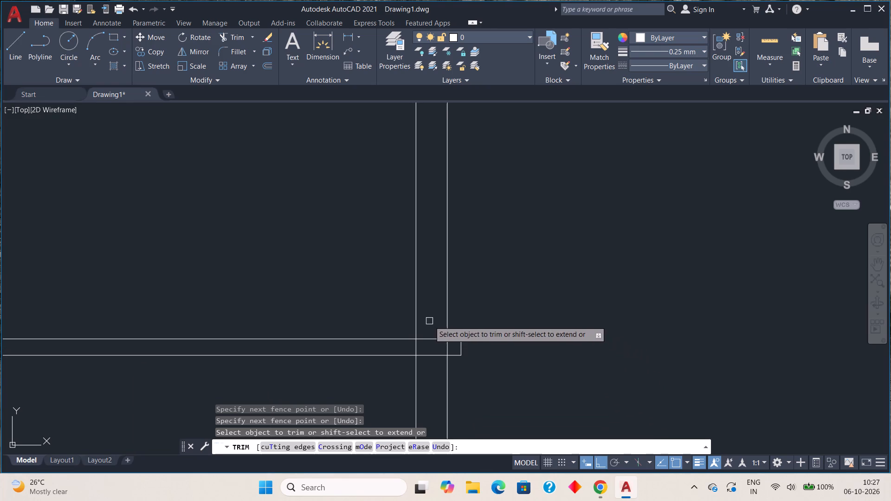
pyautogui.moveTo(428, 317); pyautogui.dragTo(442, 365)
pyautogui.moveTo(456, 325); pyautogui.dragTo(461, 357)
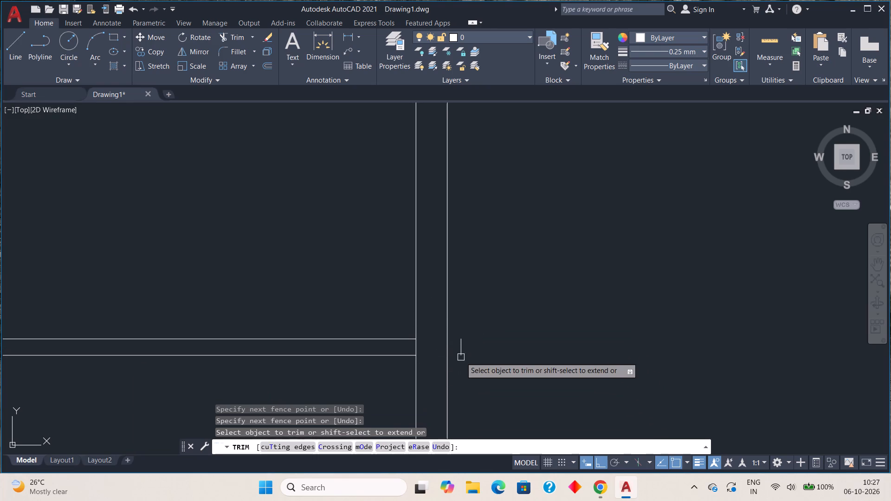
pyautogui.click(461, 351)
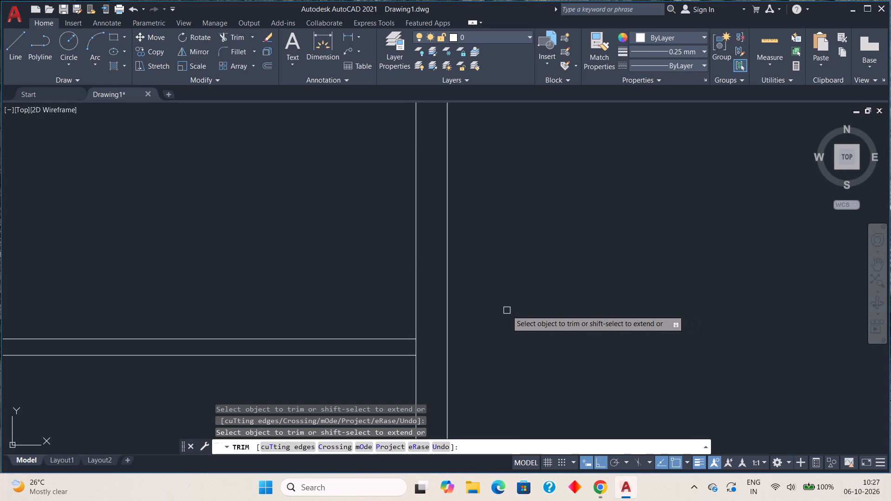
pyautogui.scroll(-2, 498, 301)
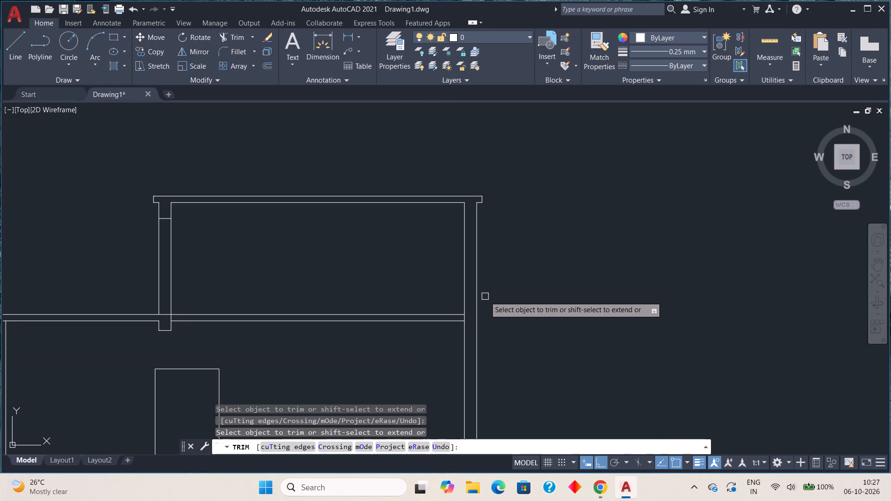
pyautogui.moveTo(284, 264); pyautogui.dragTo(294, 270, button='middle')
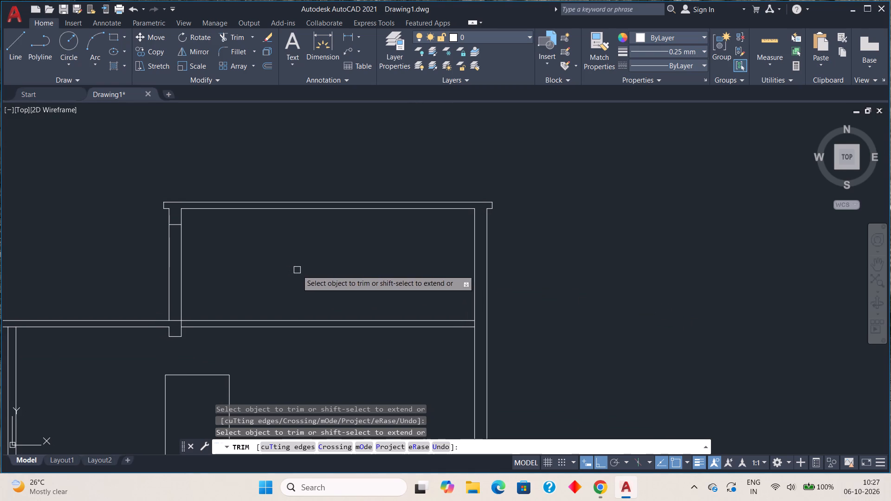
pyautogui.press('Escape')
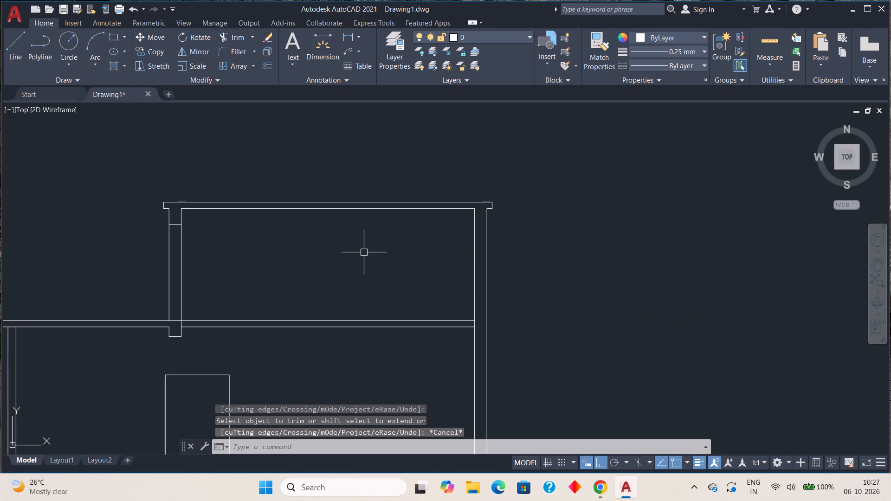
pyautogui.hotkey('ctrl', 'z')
# Trim the roof beam line between the two upper-storey walls and its end projecting beyond the left wall.
pyautogui.scroll(-2, 371, 259)
pyautogui.scroll(-1, 469, 300)
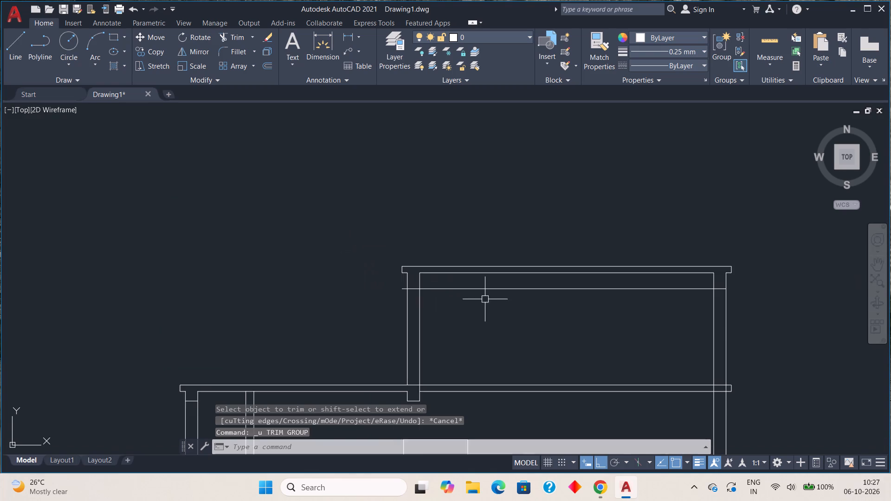
pyautogui.moveTo(500, 302); pyautogui.dragTo(348, 322, button='middle')
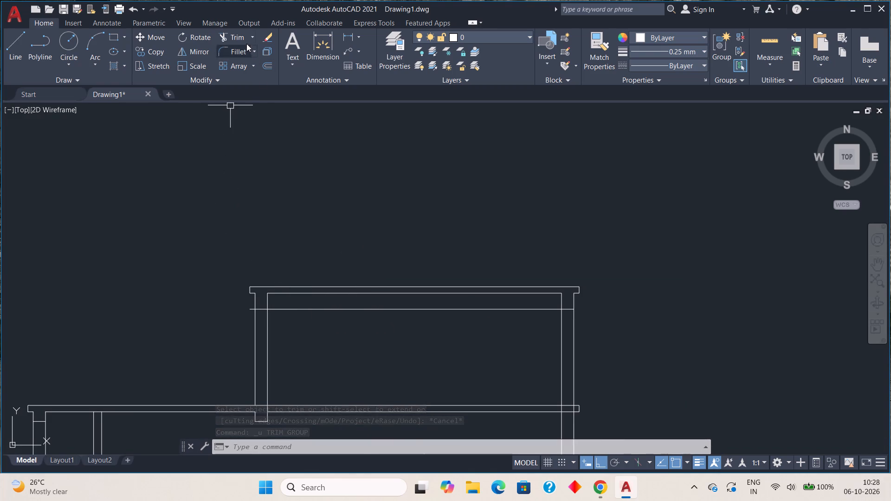
pyautogui.click(243, 39)
pyautogui.click(365, 309)
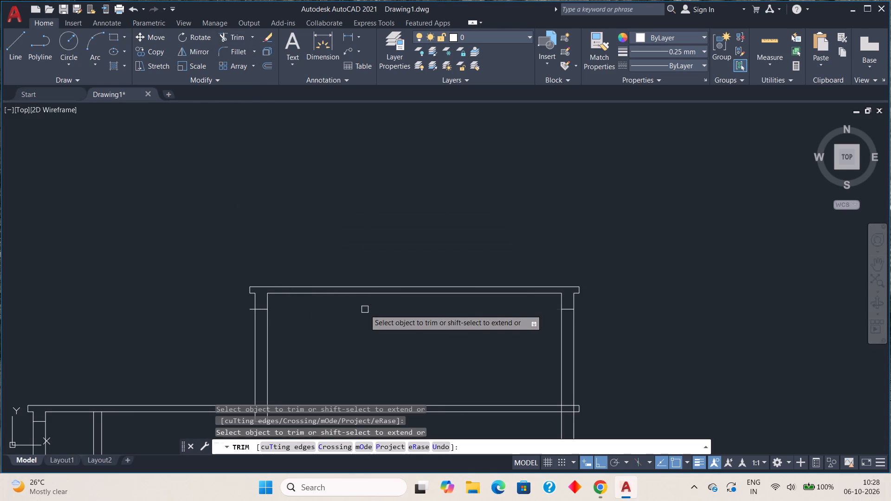
pyautogui.scroll(3, 221, 310)
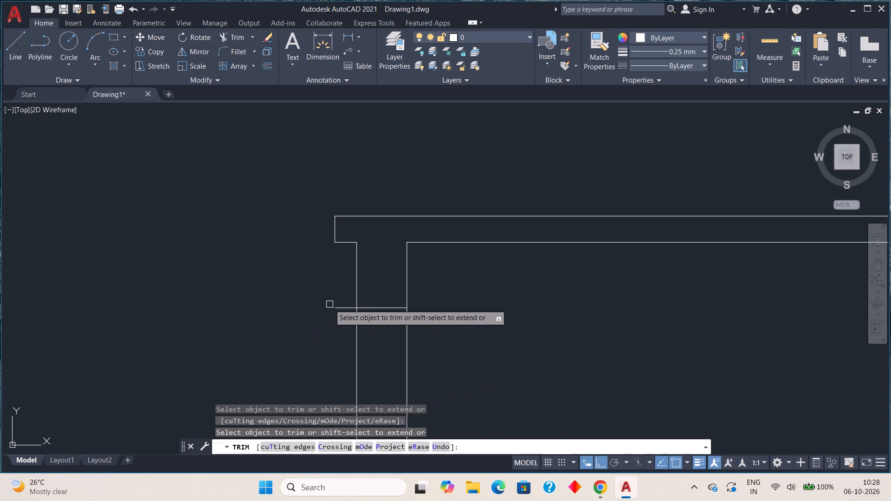
pyautogui.click(333, 308)
pyautogui.scroll(-3, 280, 330)
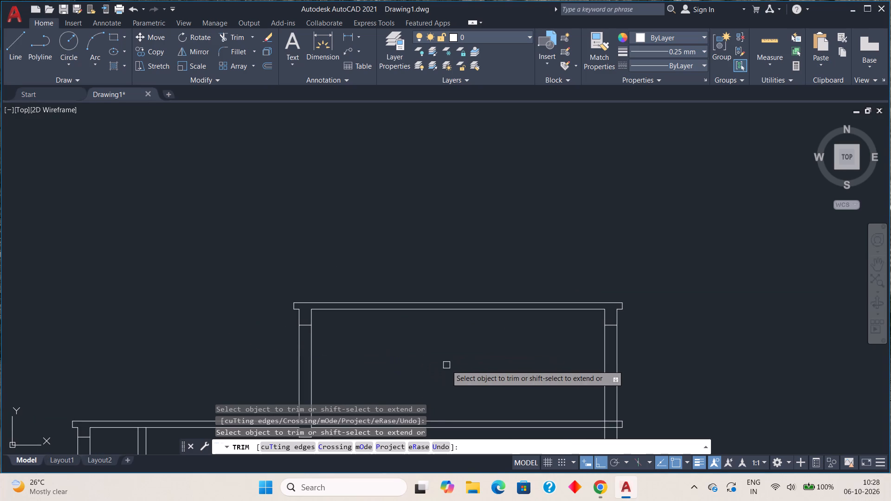
pyautogui.press('Escape')
pyautogui.press('Escape')
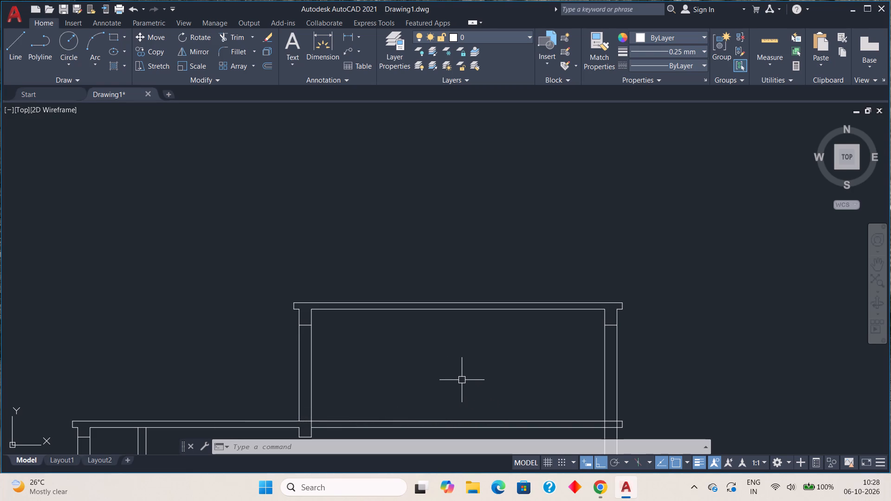
# Offset the top line of the intermediate slab 0.9 upward.
pyautogui.press('o')
pyautogui.press('Return')
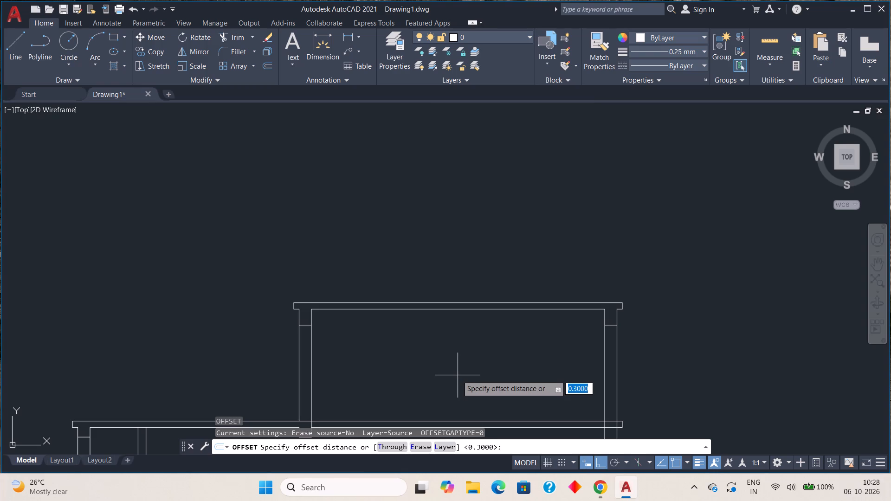
pyautogui.write('.9')
pyautogui.press('space')
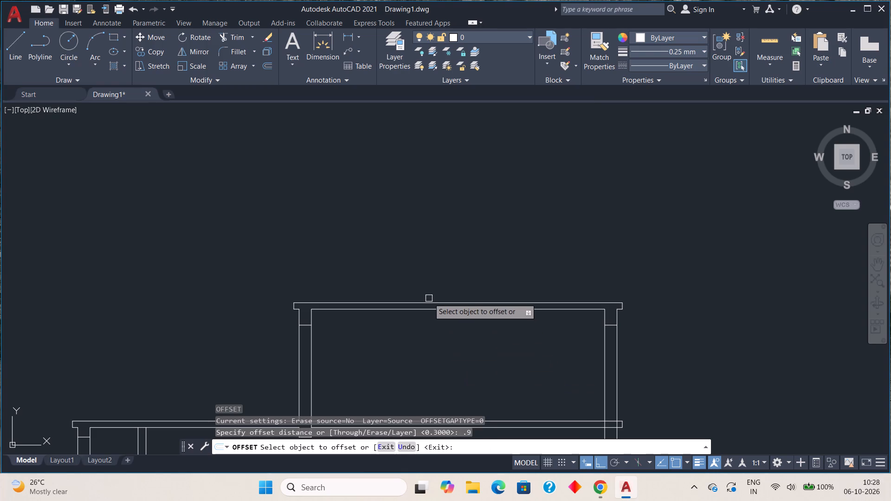
pyautogui.moveTo(353, 370); pyautogui.dragTo(490, 339, button='middle')
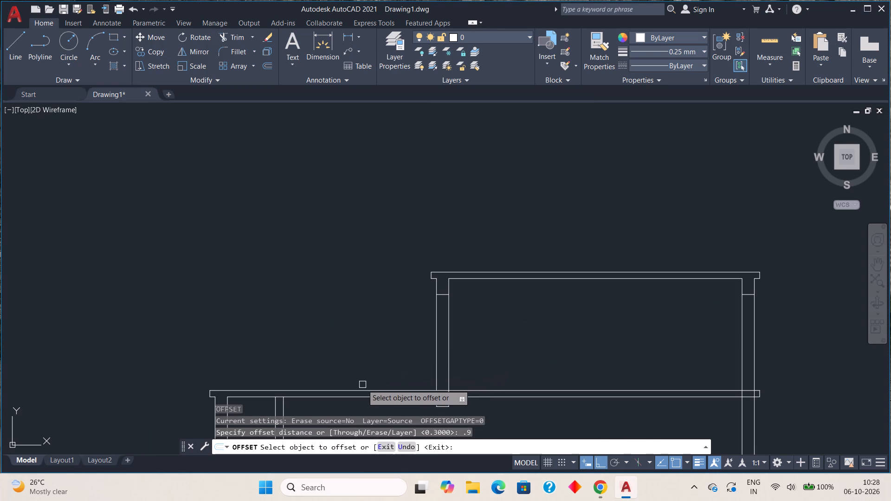
pyautogui.click(362, 388)
pyautogui.click(360, 320)
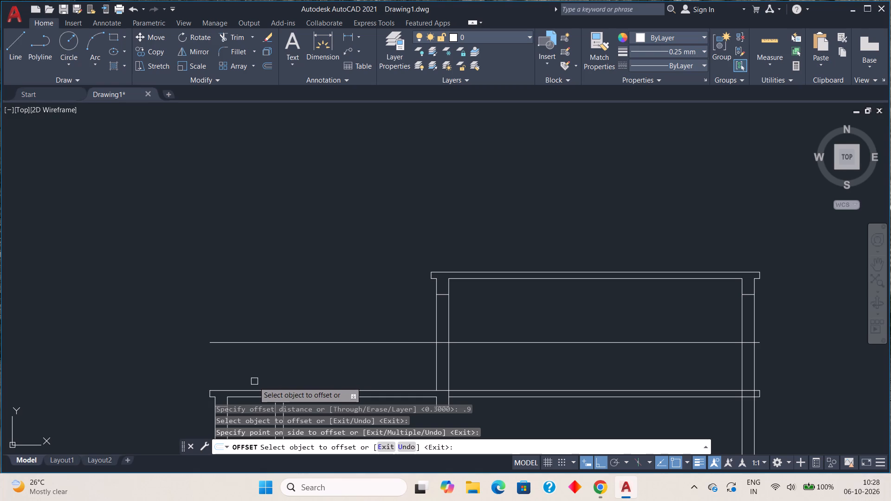
# Draw the parapet's outer vertical line from the slab underside at the left wall's outer face up to the offset parapet line.
pyautogui.scroll(-1, 254, 382)
pyautogui.press('Escape')
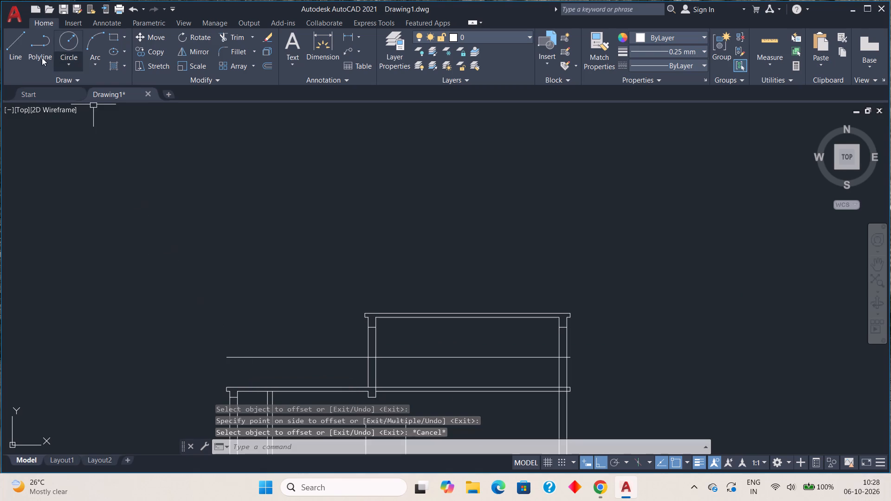
pyautogui.click(10, 45)
pyautogui.moveTo(216, 384); pyautogui.dragTo(210, 318, button='middle')
pyautogui.scroll(2, 215, 328)
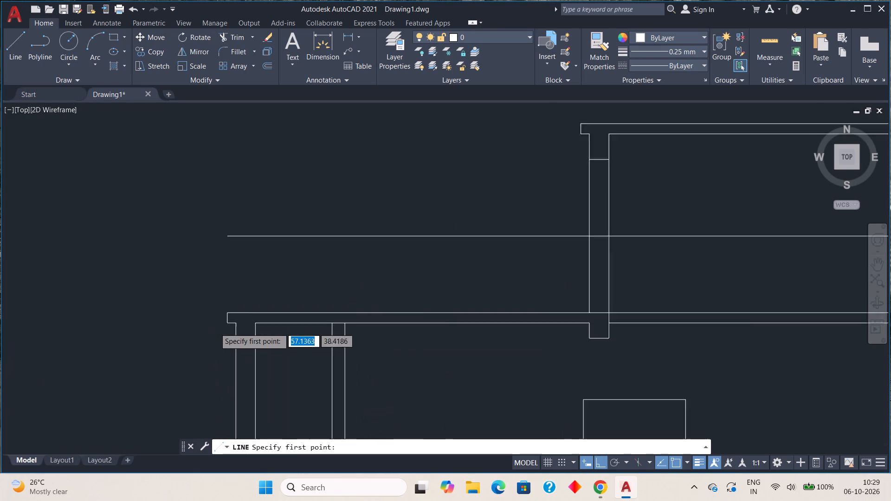
pyautogui.scroll(2, 215, 328)
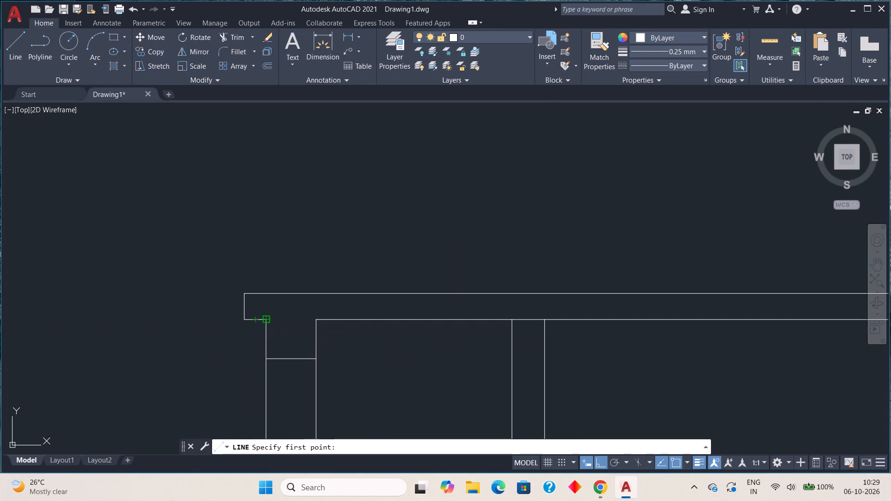
pyautogui.click(265, 321)
pyautogui.moveTo(258, 168); pyautogui.dragTo(247, 326, button='middle')
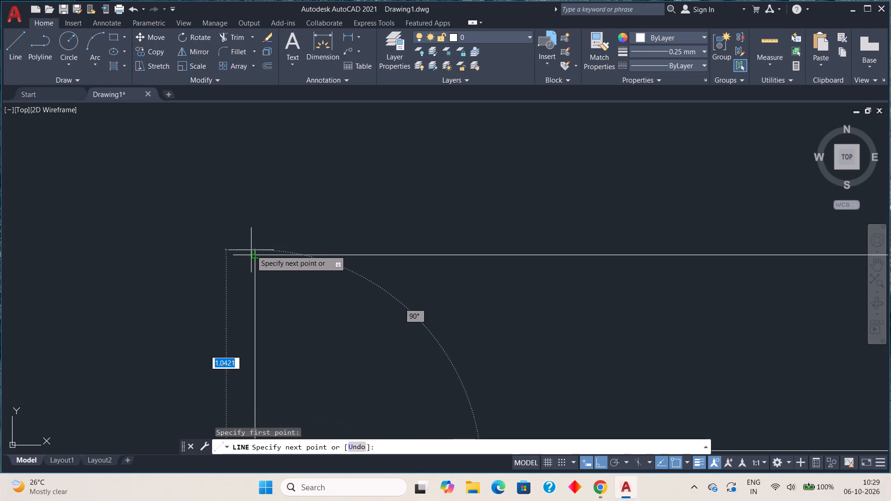
pyautogui.click(258, 255)
pyautogui.press('Escape')
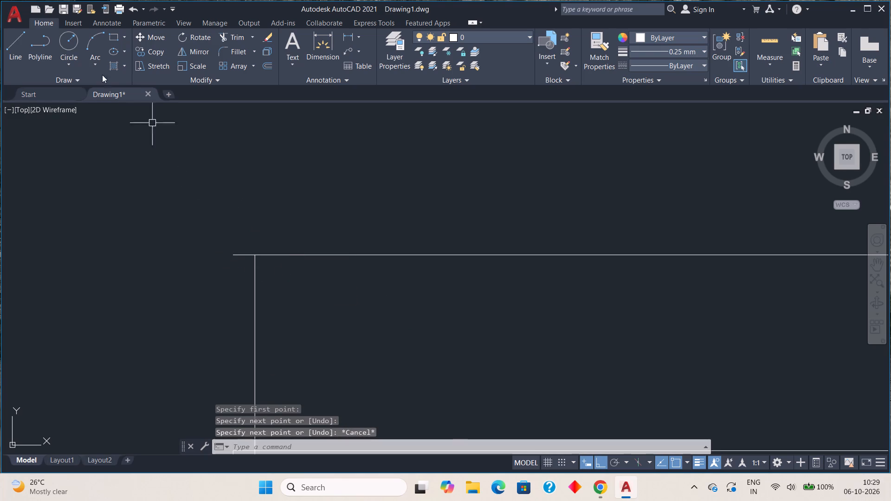
# Draw the parapet's inner vertical line from the slab underside at the left wall's inner face up to the parapet top line.
pyautogui.click(21, 45)
pyautogui.moveTo(318, 359); pyautogui.dragTo(311, 330, button='middle')
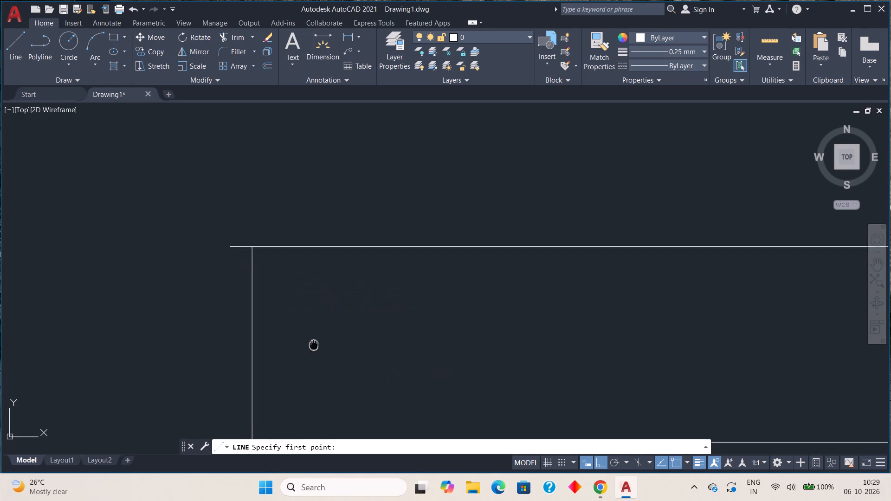
pyautogui.moveTo(311, 330); pyautogui.dragTo(290, 192, button='middle')
pyautogui.click(276, 310)
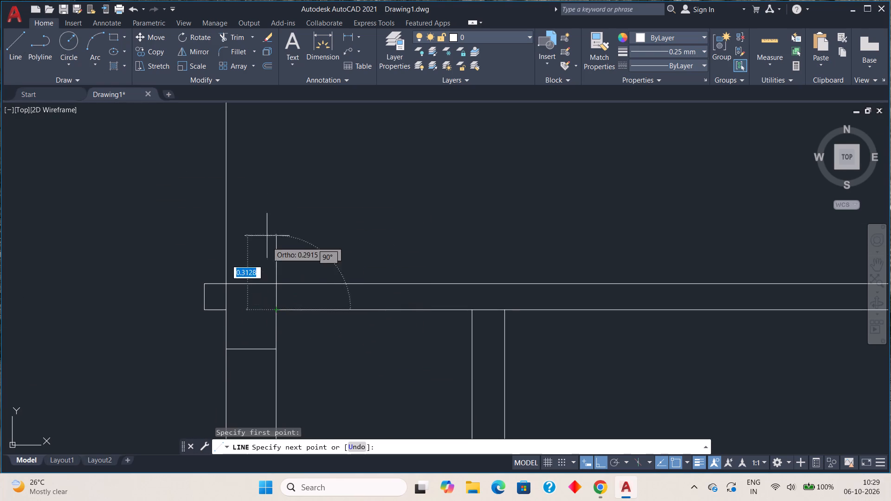
pyautogui.moveTo(267, 171); pyautogui.dragTo(258, 355, button='middle')
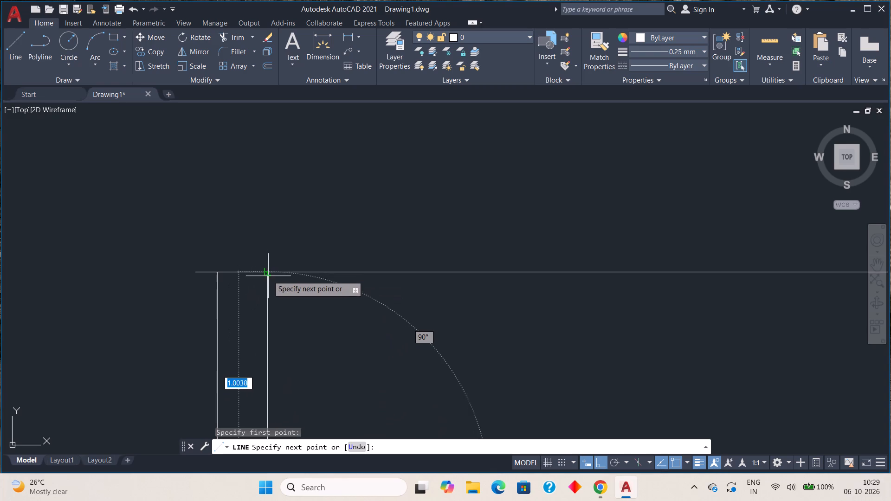
pyautogui.click(268, 270)
pyautogui.press('Escape')
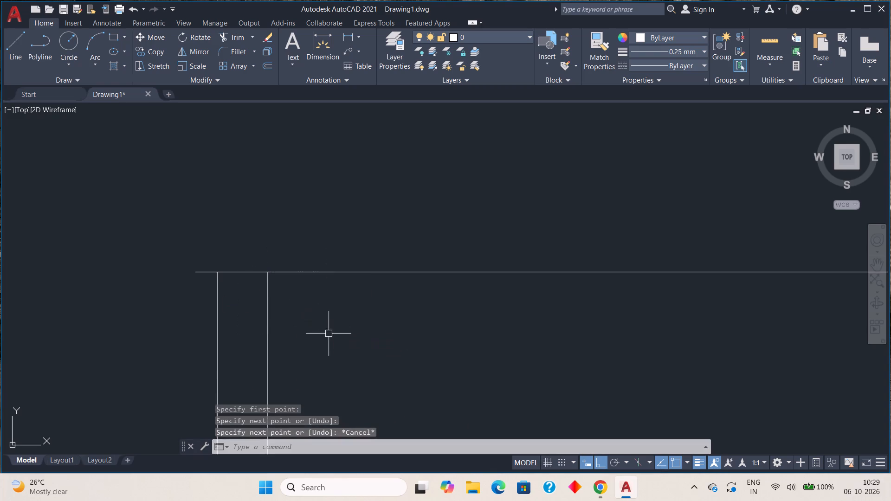
# Trim the parapet top line's end projecting beyond the left wall and both parapet vertical lines where they cross the slab.
pyautogui.scroll(-2, 323, 364)
pyautogui.moveTo(320, 372); pyautogui.dragTo(319, 233, button='middle')
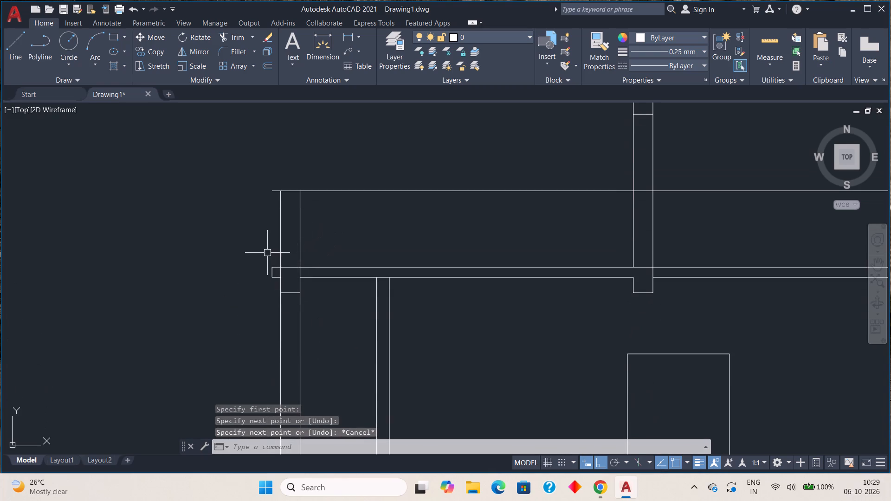
pyautogui.click(231, 32)
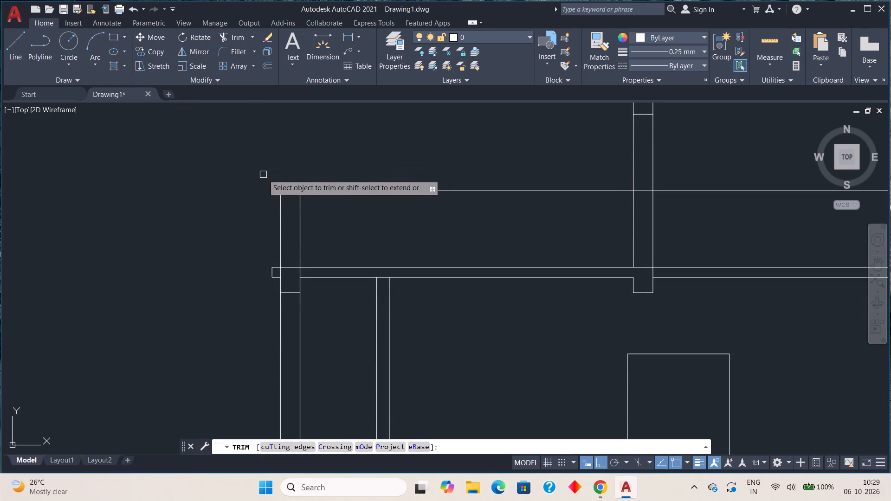
pyautogui.click(273, 190)
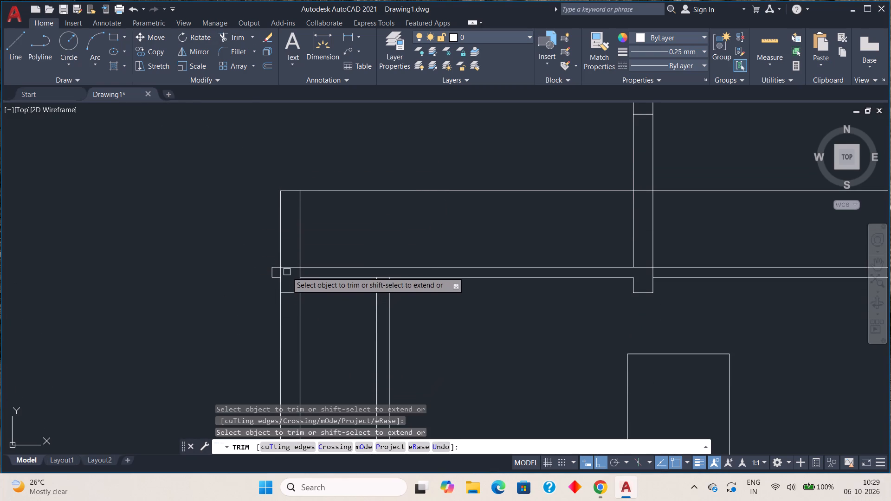
pyautogui.scroll(1, 290, 285)
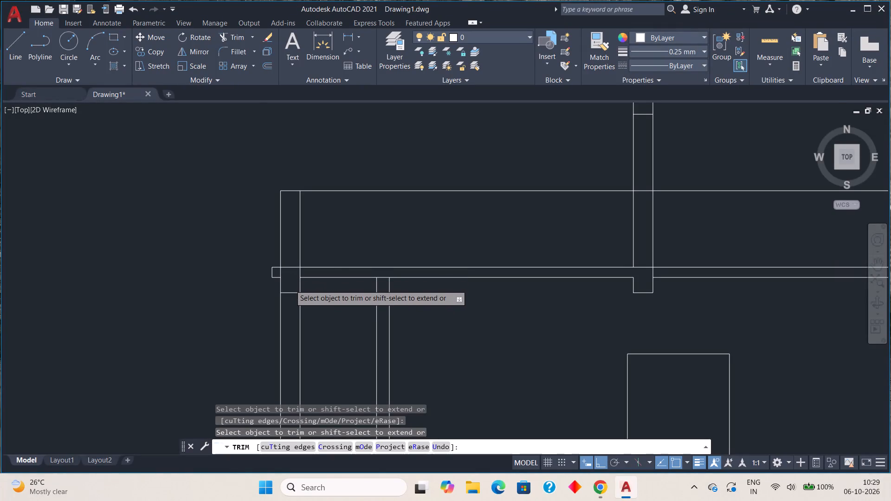
pyautogui.scroll(1, 290, 285)
pyautogui.click(267, 253)
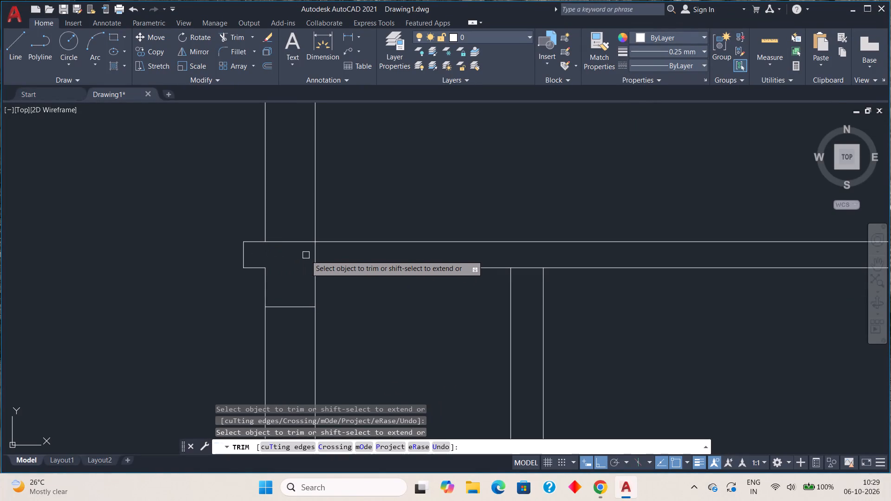
pyautogui.click(314, 254)
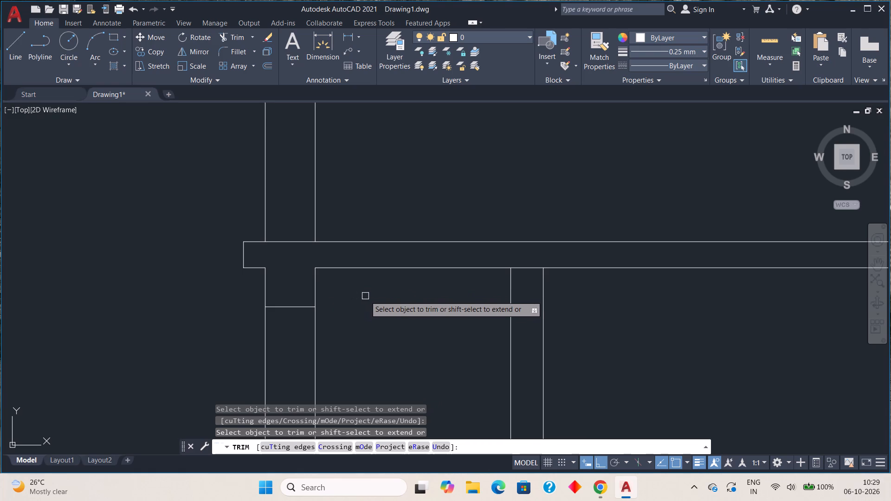
# Trim the intermediate slab's top line inside the thickness of the upper storey's left wall.
pyautogui.moveTo(386, 300); pyautogui.dragTo(374, 312, button='middle')
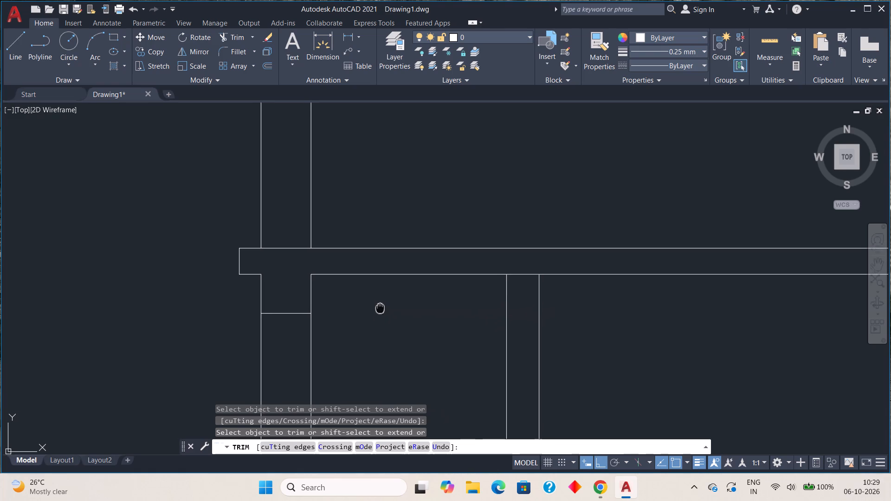
pyautogui.moveTo(374, 312); pyautogui.dragTo(229, 333, button='middle')
pyautogui.scroll(-2, 416, 323)
pyautogui.moveTo(561, 335); pyautogui.dragTo(366, 347, button='middle')
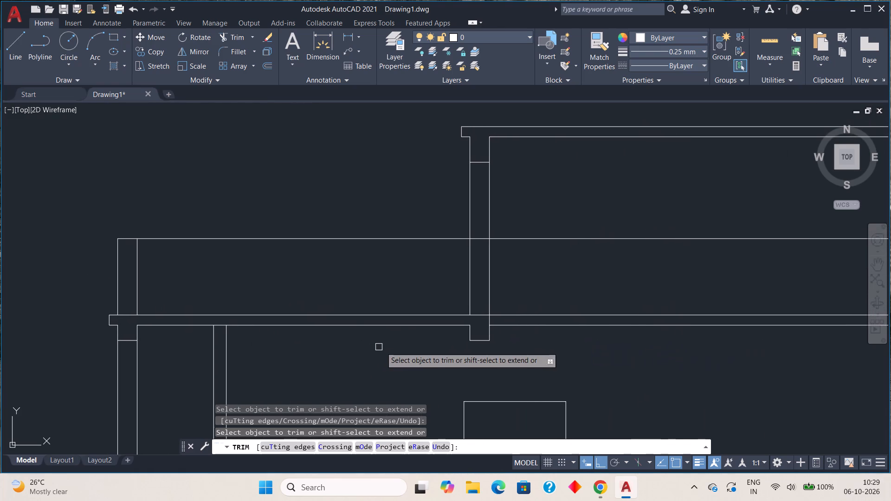
pyautogui.click(481, 314)
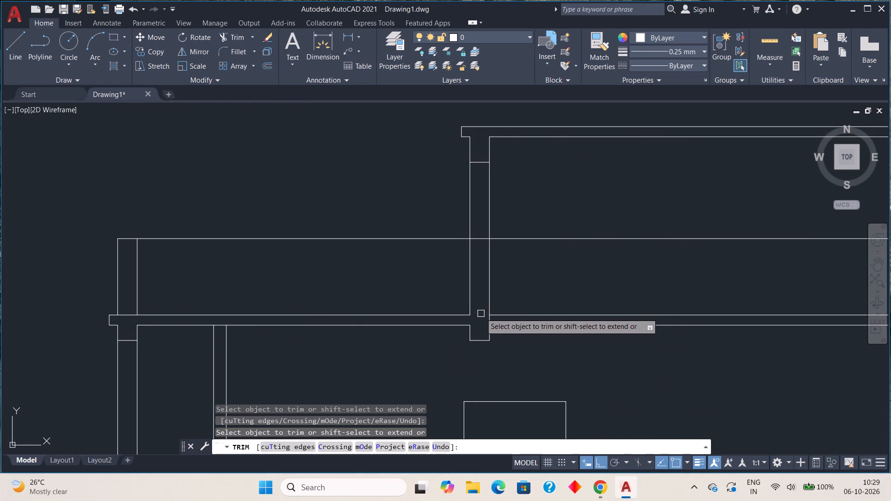
pyautogui.press('Escape')
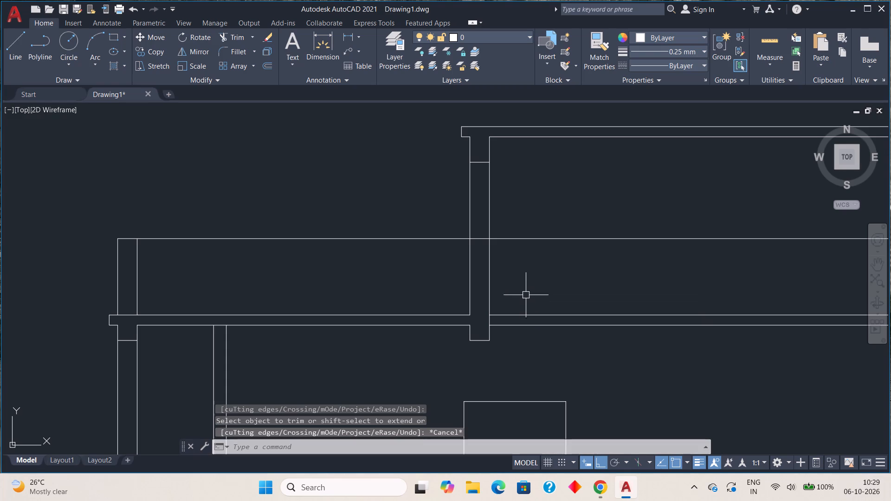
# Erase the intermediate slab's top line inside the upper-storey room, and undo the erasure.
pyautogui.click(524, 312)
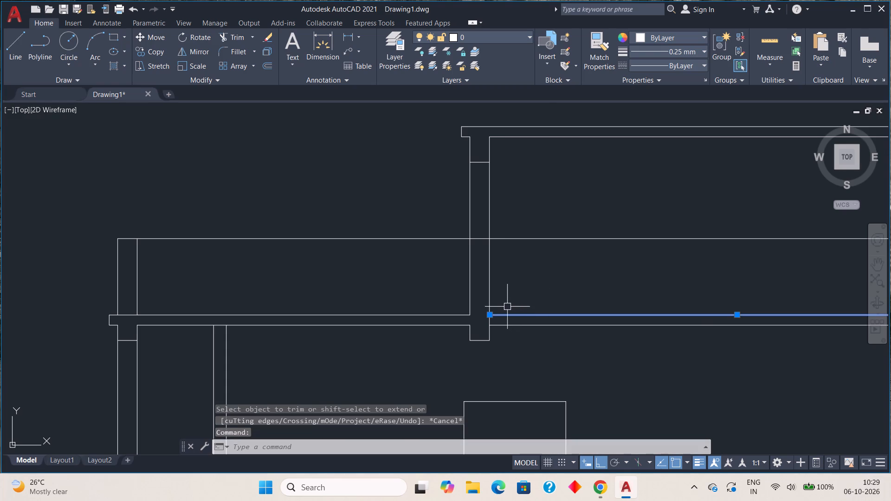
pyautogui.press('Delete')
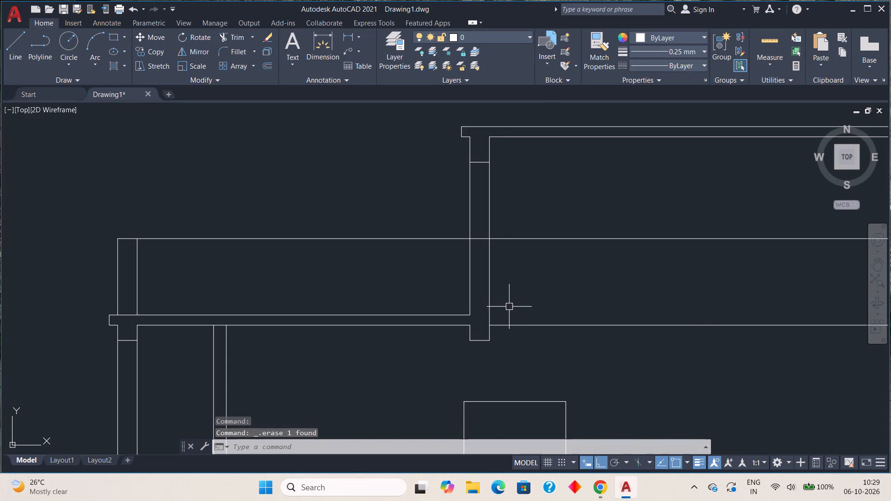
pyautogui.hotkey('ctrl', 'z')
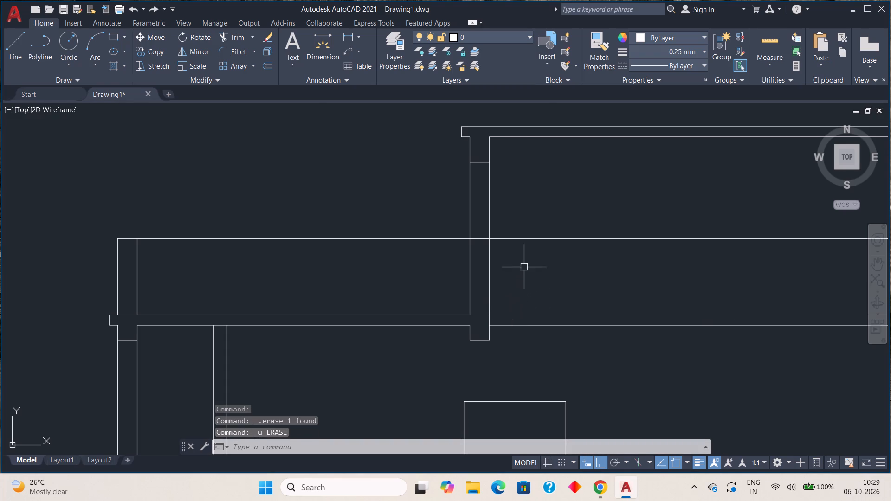
# Trim the parapet top line within the upper storey's left wall and erase its remainder inside the upper-storey room.
pyautogui.click(526, 238)
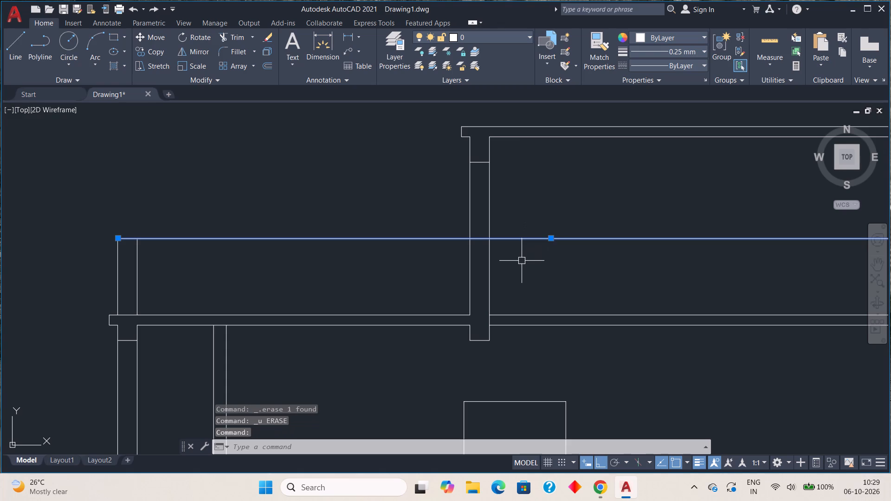
pyautogui.press('Escape')
pyautogui.click(234, 37)
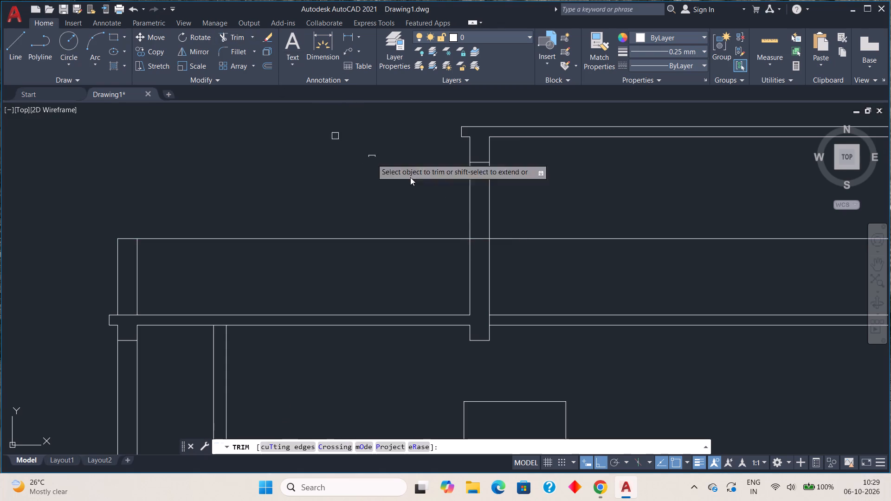
pyautogui.click(478, 236)
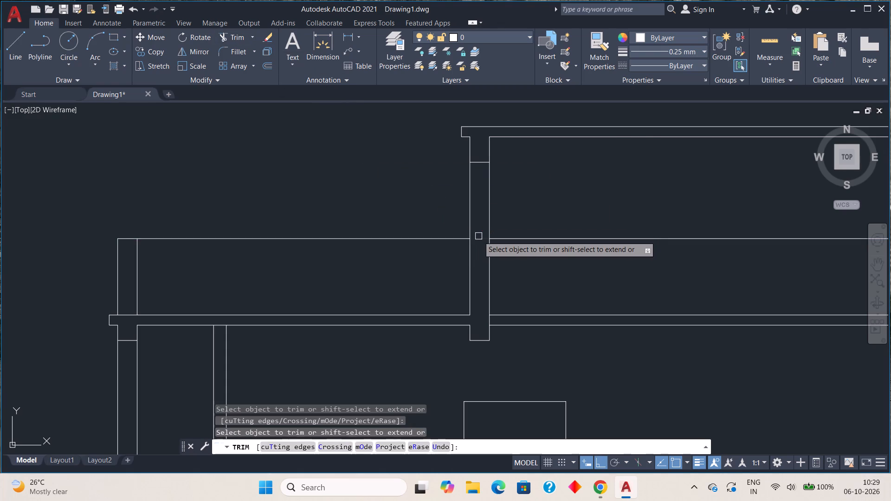
pyautogui.press('Escape')
pyautogui.click(521, 238)
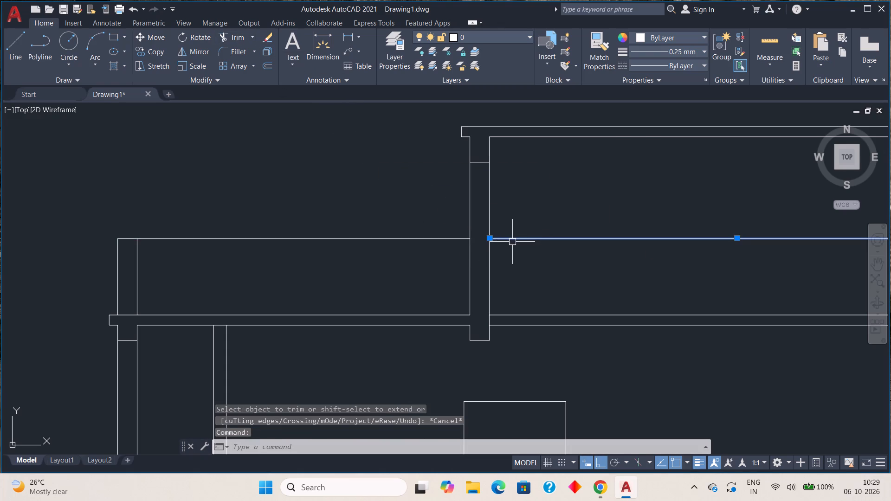
pyautogui.press('Delete')
# Offset the ground floor's top line 2.1 upward to the door head level.
pyautogui.scroll(-1, 522, 276)
pyautogui.scroll(-1, 649, 278)
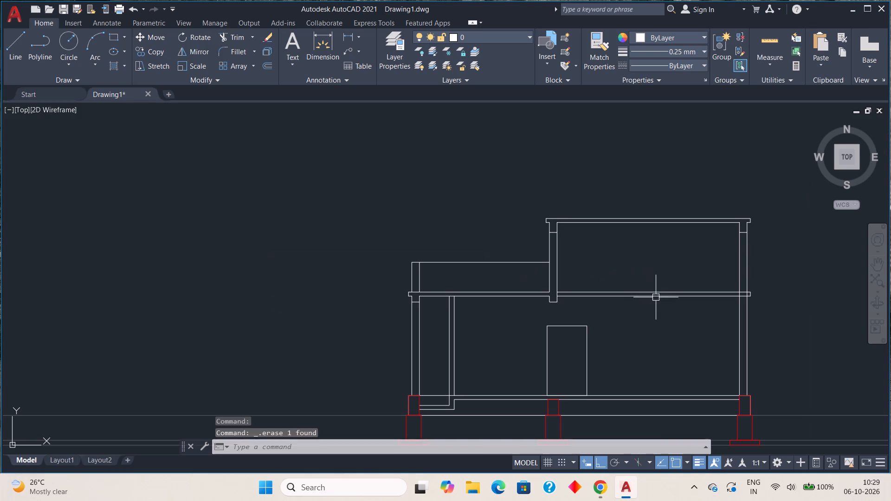
pyautogui.moveTo(616, 407); pyautogui.dragTo(559, 347, button='middle')
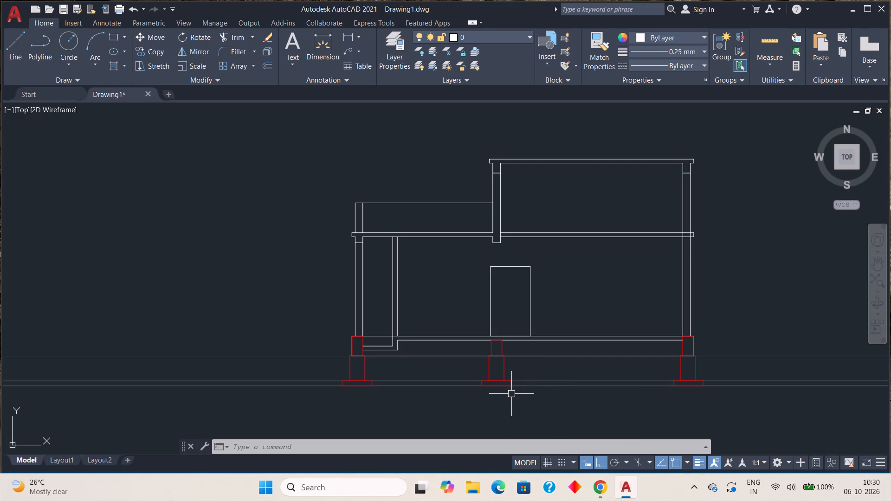
pyautogui.press('o')
pyautogui.press('Return')
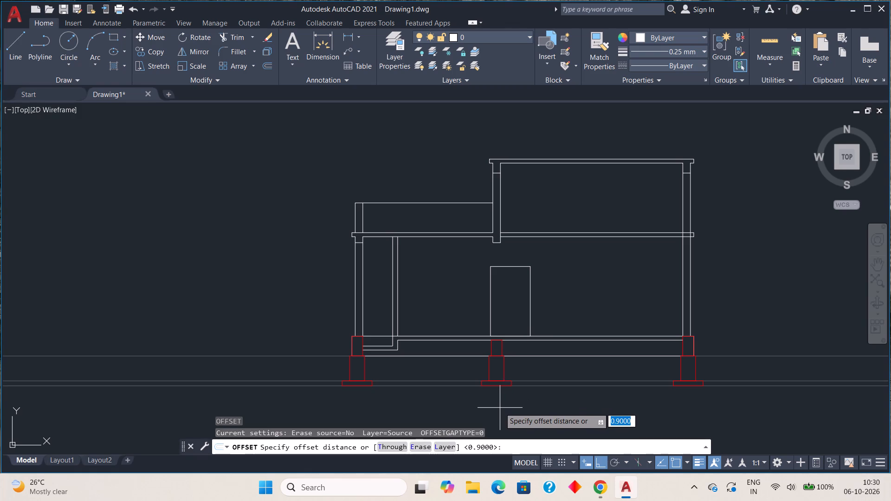
pyautogui.press('2')
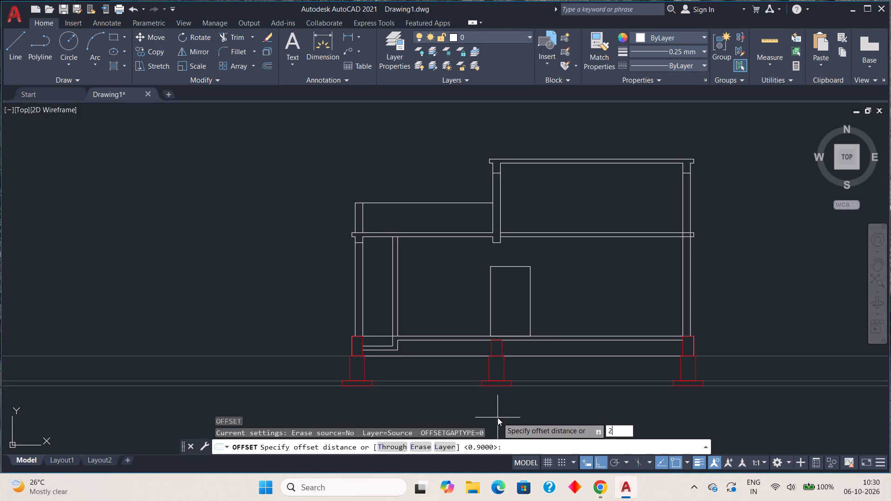
pyautogui.write('.1')
pyautogui.press('space')
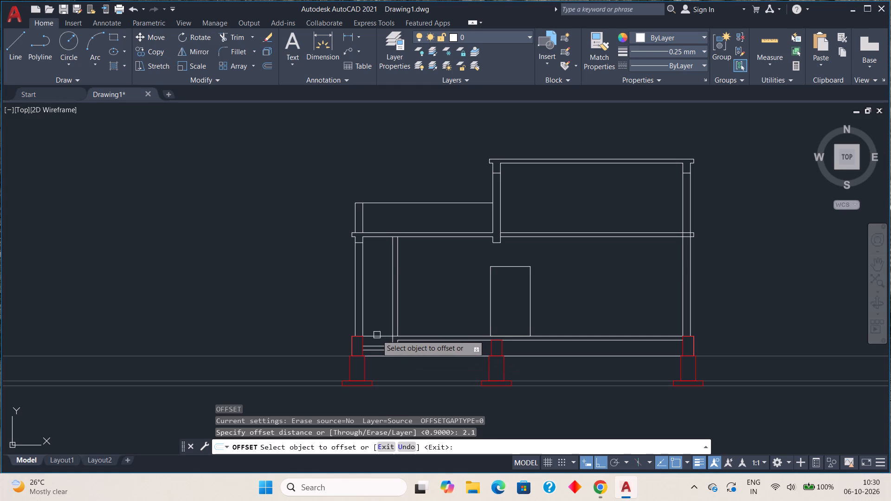
pyautogui.doubleClick(377, 335)
pyautogui.click(374, 302)
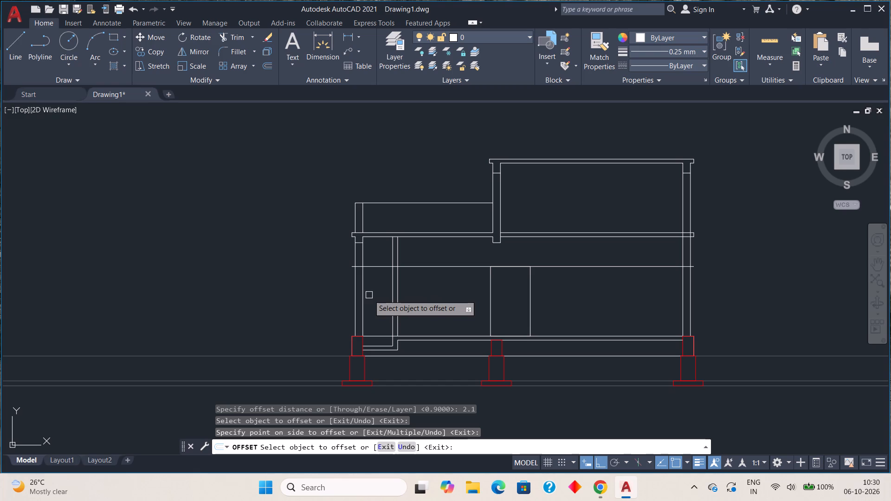
# Offset the door head level line 0.1 upward.
pyautogui.click(369, 266)
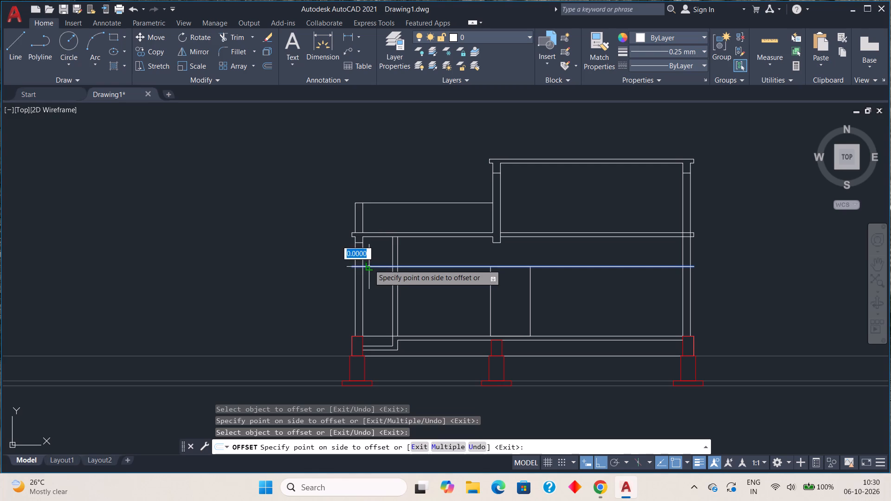
pyautogui.write('.1')
pyautogui.press('space')
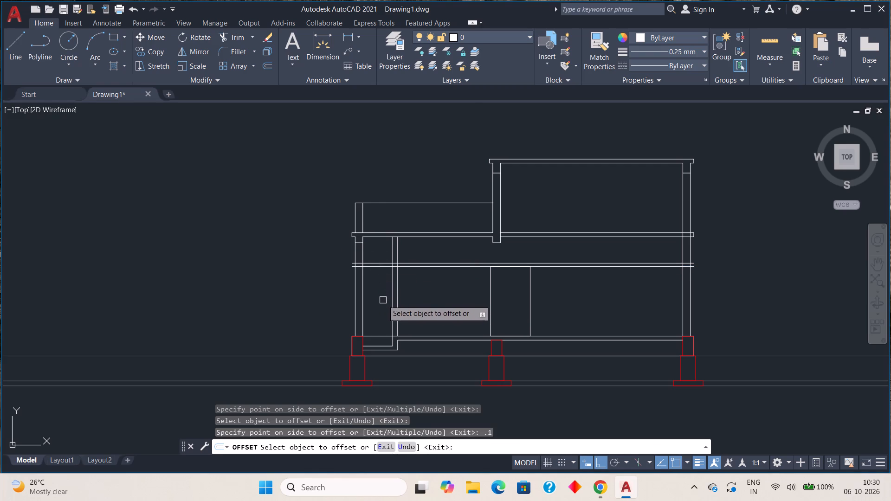
pyautogui.press('Escape')
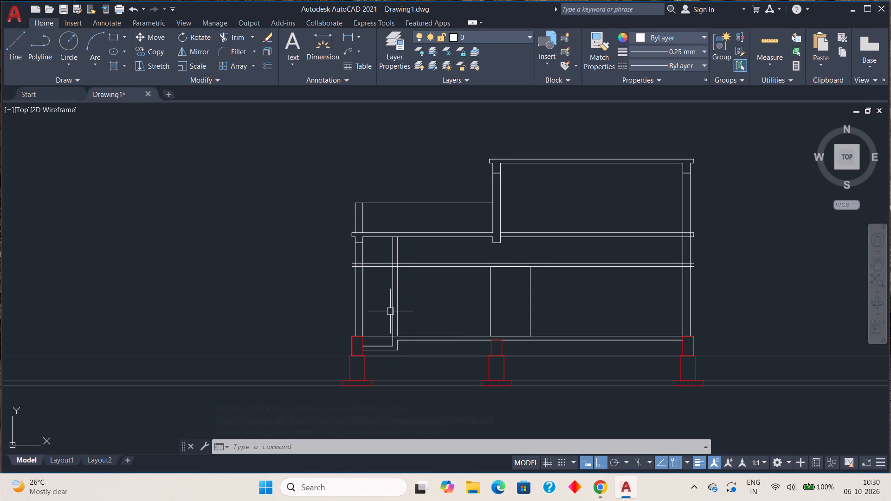
# Trim both door head level lines on either side of the thin partition and outside the left outer wall, keeping them within the walls.
pyautogui.click(234, 38)
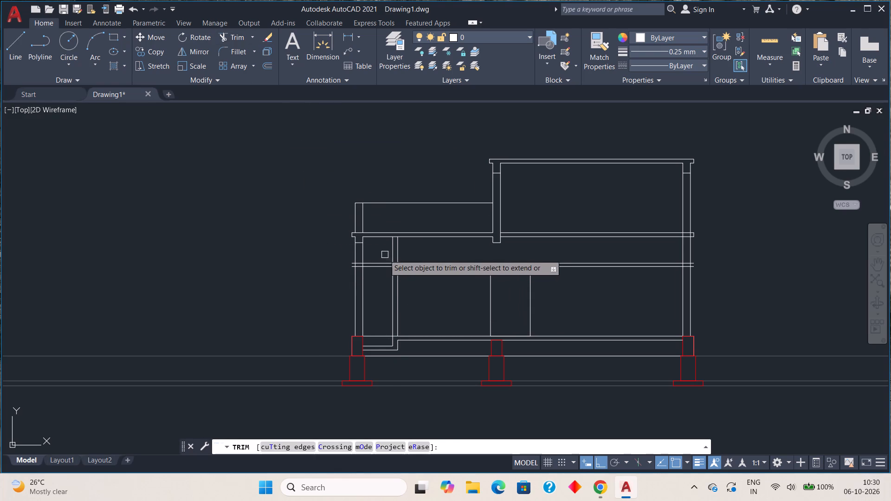
pyautogui.moveTo(377, 250); pyautogui.dragTo(378, 275)
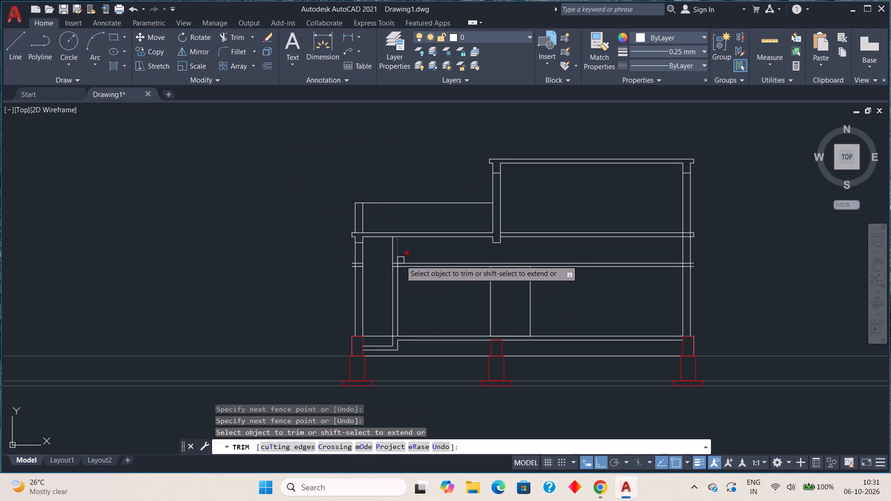
pyautogui.moveTo(404, 255); pyautogui.dragTo(417, 270)
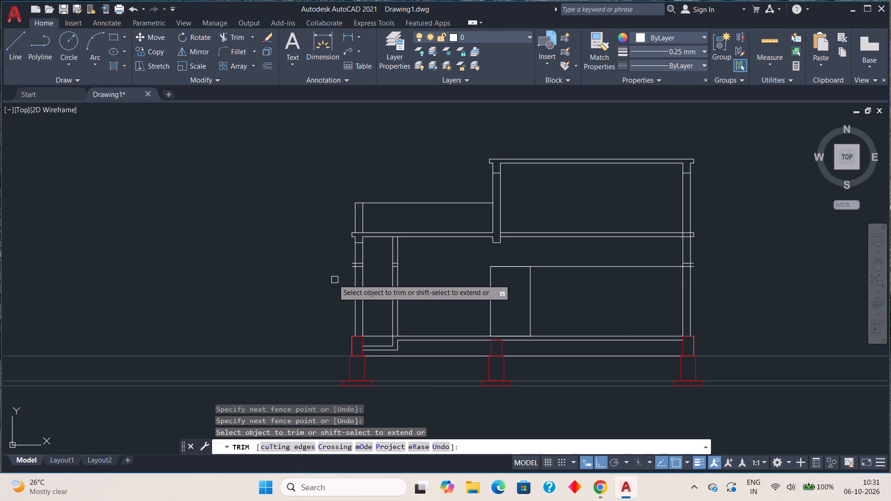
pyautogui.scroll(3, 339, 261)
pyautogui.moveTo(390, 257); pyautogui.dragTo(395, 275)
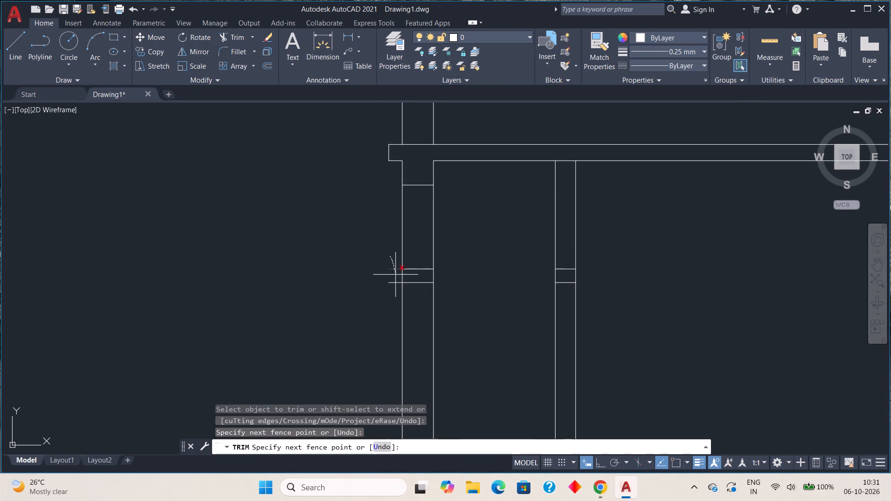
pyautogui.moveTo(395, 275); pyautogui.dragTo(395, 289)
pyautogui.scroll(-2, 617, 284)
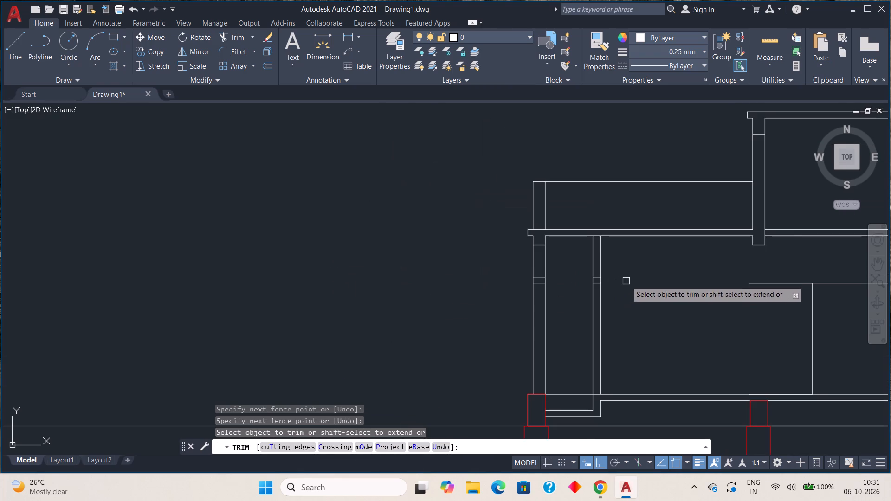
# Erase the leftover lower door head line reaching the right outer wall and the short upper piece at that wall.
pyautogui.moveTo(626, 281); pyautogui.dragTo(447, 288, button='middle')
pyautogui.moveTo(687, 284); pyautogui.dragTo(503, 289, button='middle')
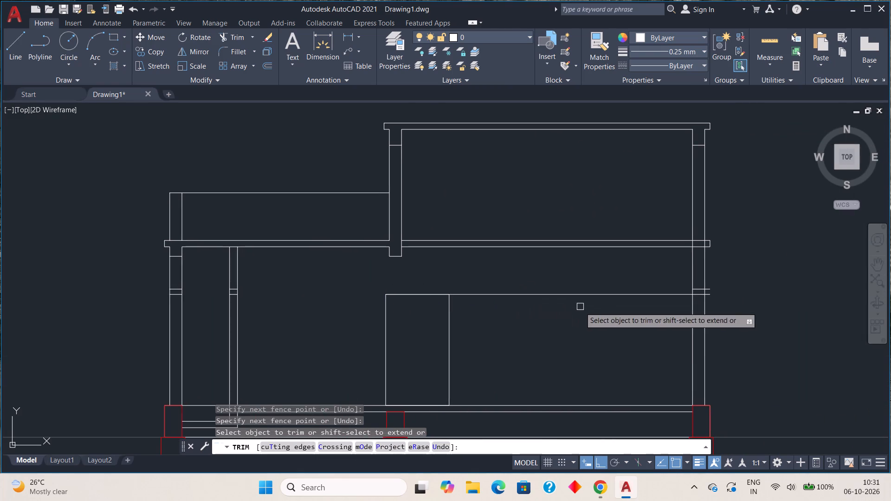
pyautogui.click(556, 271)
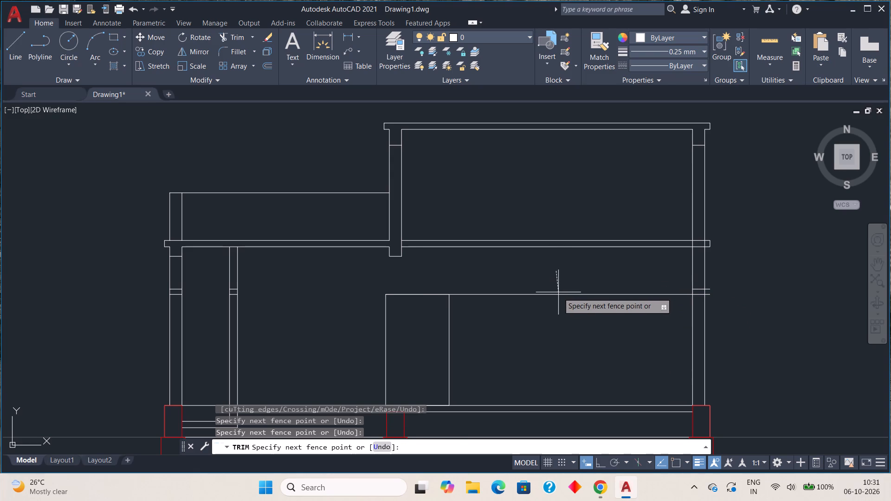
pyautogui.press('Escape')
pyautogui.click(558, 292)
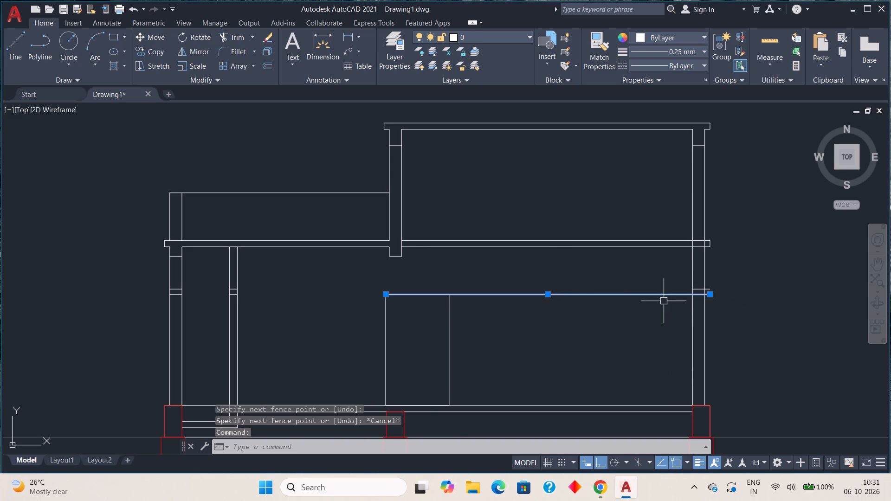
pyautogui.scroll(3, 708, 289)
pyautogui.doubleClick(715, 295)
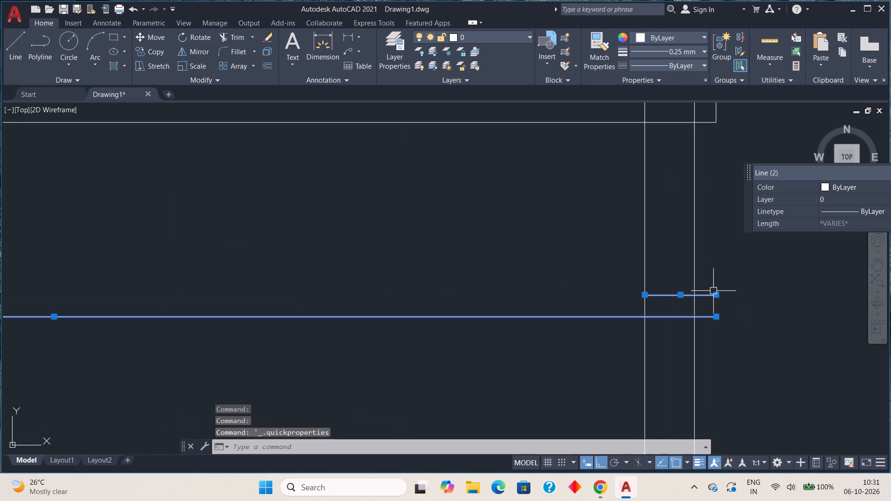
pyautogui.press('Delete')
# Draw a vertical line 2.1 long from the midpoint of the partition's door head line down to the ground floor top line.
pyautogui.scroll(-3, 694, 322)
pyautogui.moveTo(462, 371); pyautogui.dragTo(598, 277, button='middle')
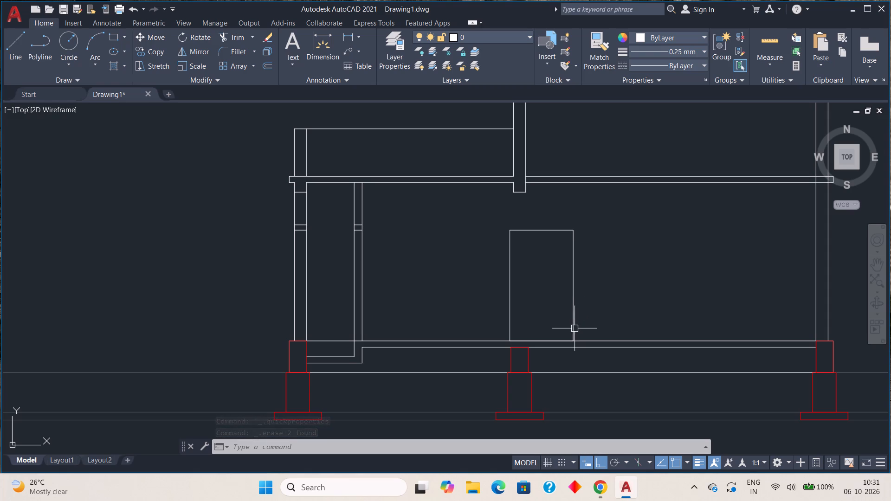
pyautogui.scroll(-1, 470, 362)
pyautogui.moveTo(420, 307); pyautogui.dragTo(424, 334, button='middle')
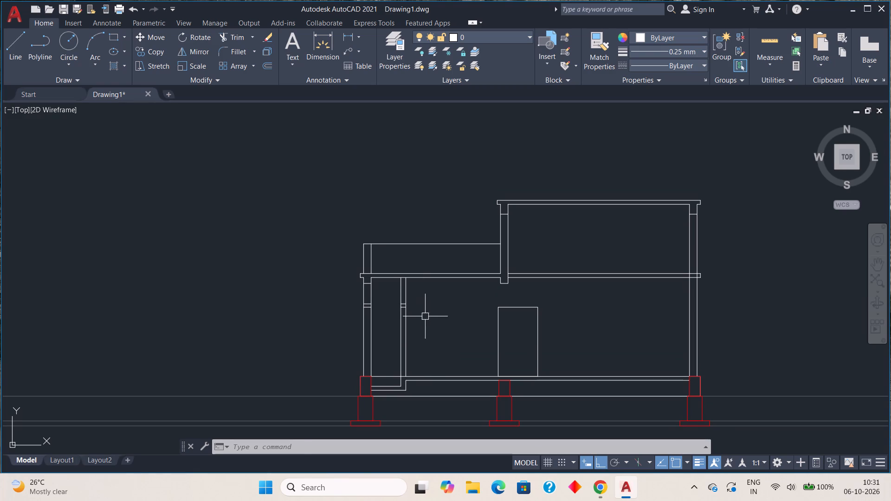
pyautogui.scroll(3, 413, 309)
pyautogui.moveTo(406, 347); pyautogui.dragTo(416, 253, button='middle')
pyautogui.scroll(-1, 415, 238)
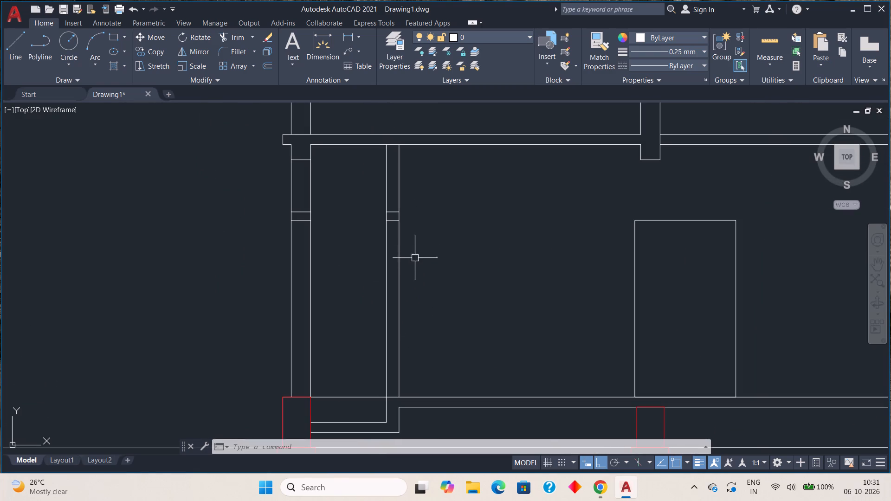
pyautogui.moveTo(416, 276); pyautogui.dragTo(416, 261, button='middle')
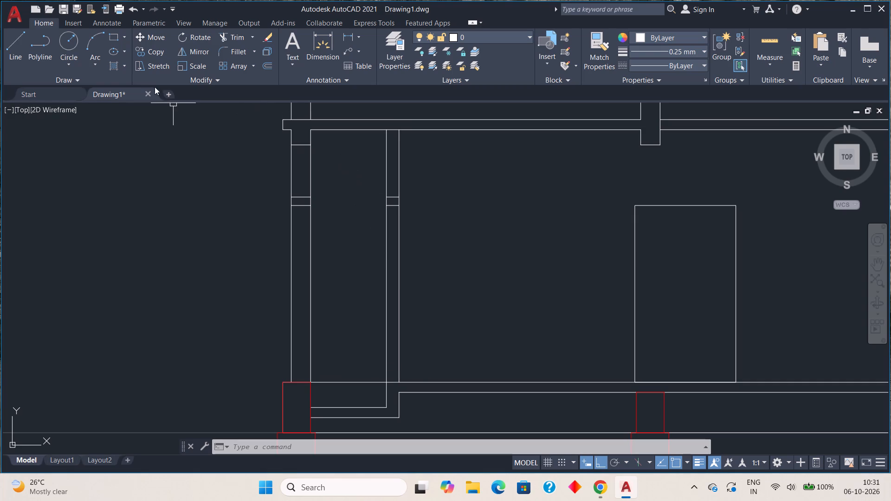
pyautogui.click(19, 42)
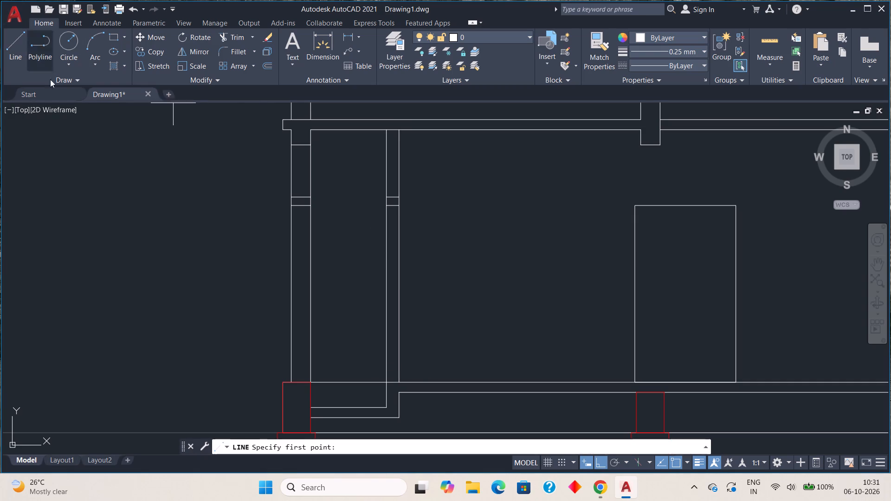
pyautogui.scroll(2, 404, 219)
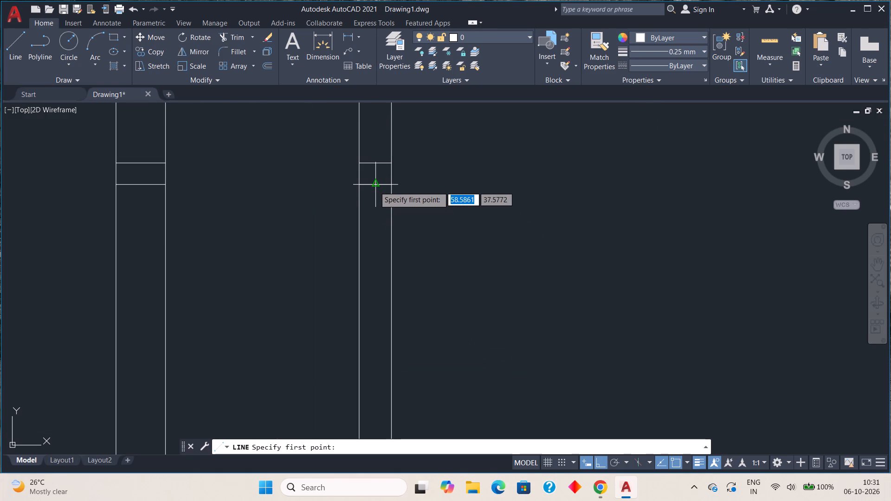
pyautogui.click(374, 185)
pyautogui.scroll(-1, 387, 419)
pyautogui.moveTo(387, 416); pyautogui.dragTo(387, 351, button='middle')
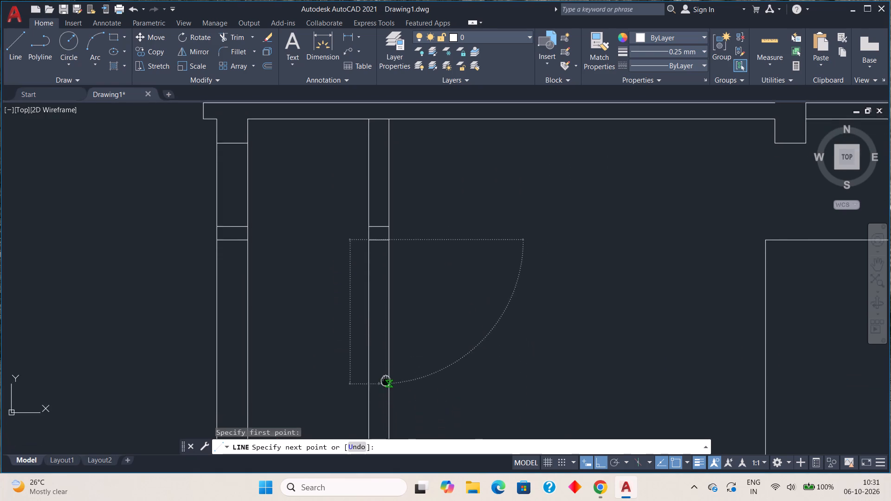
pyautogui.moveTo(387, 351); pyautogui.dragTo(390, 90, button='middle')
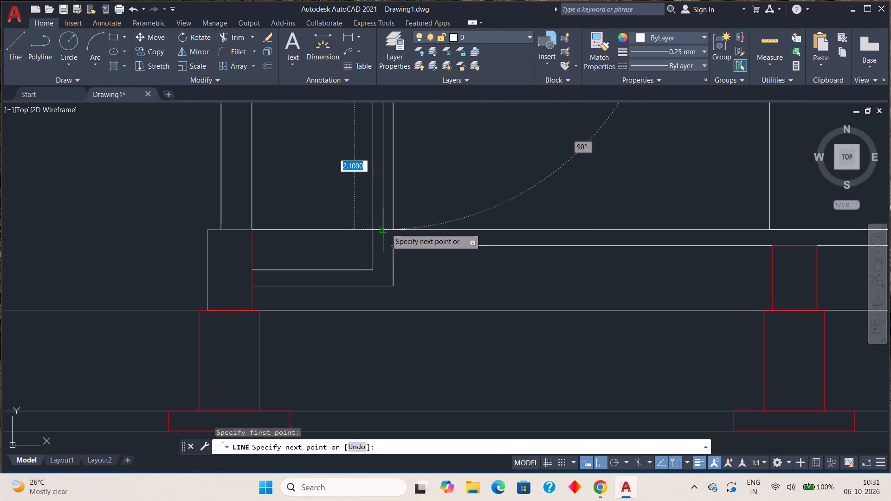
pyautogui.click(385, 229)
pyautogui.press('Escape')
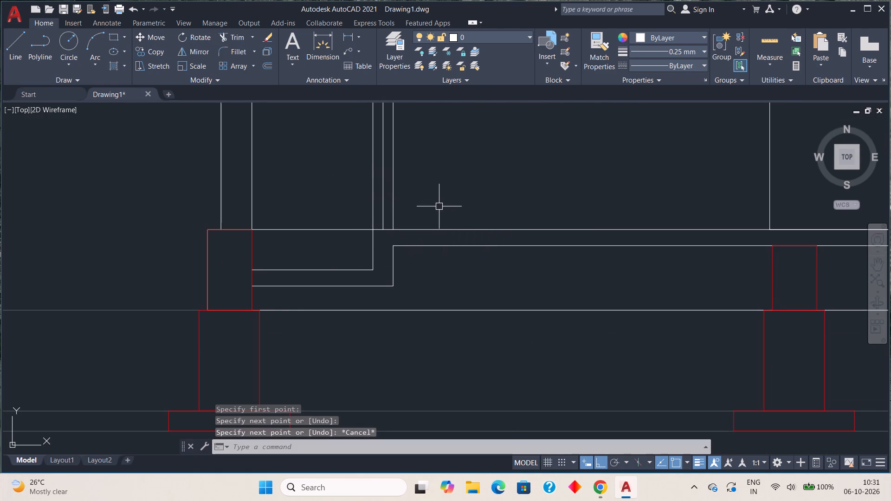
# Offset the partition's vertical centre line 0.03 to the right and 0.03 to the left.
pyautogui.press('o')
pyautogui.press('Return')
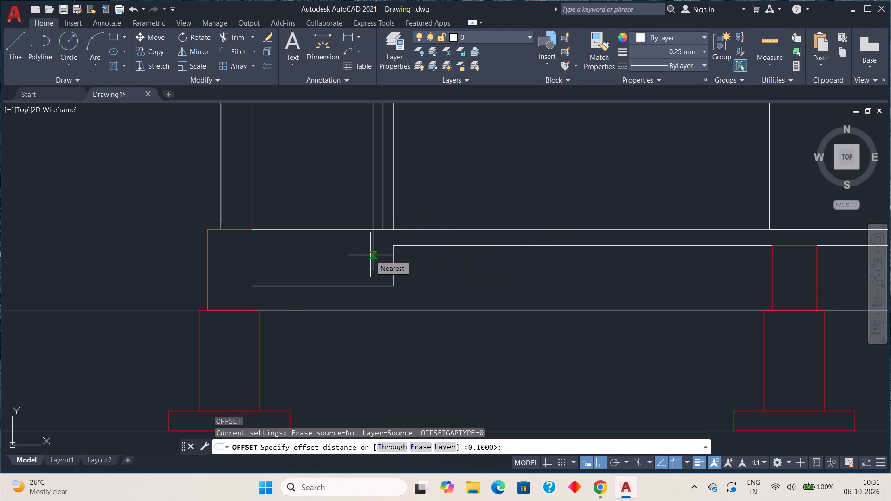
pyautogui.press('.')
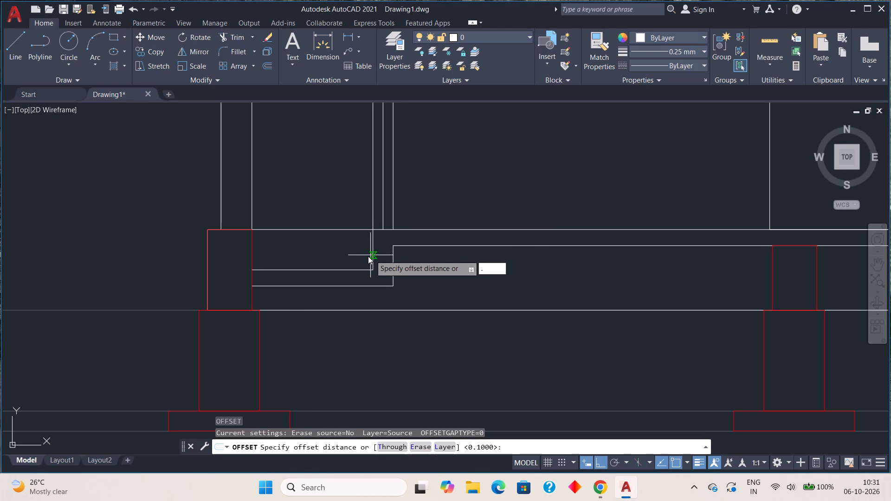
pyautogui.press('0')
pyautogui.write('3')
pyautogui.press('space')
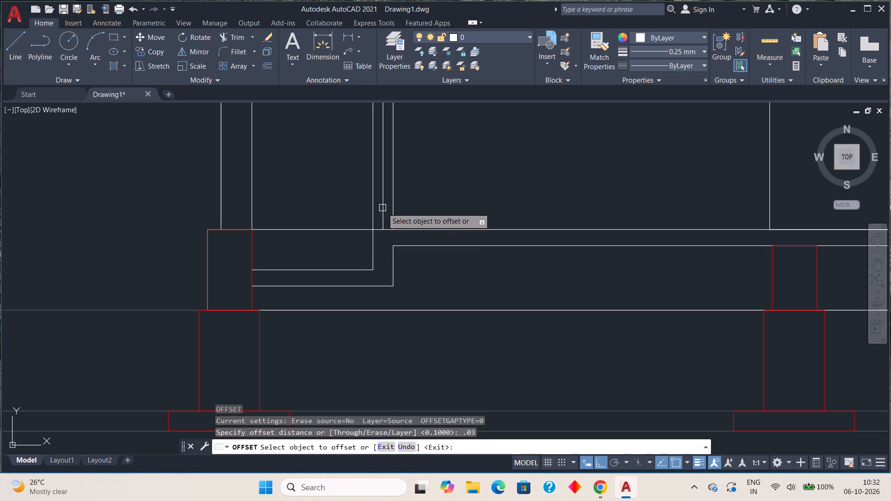
pyautogui.click(382, 208)
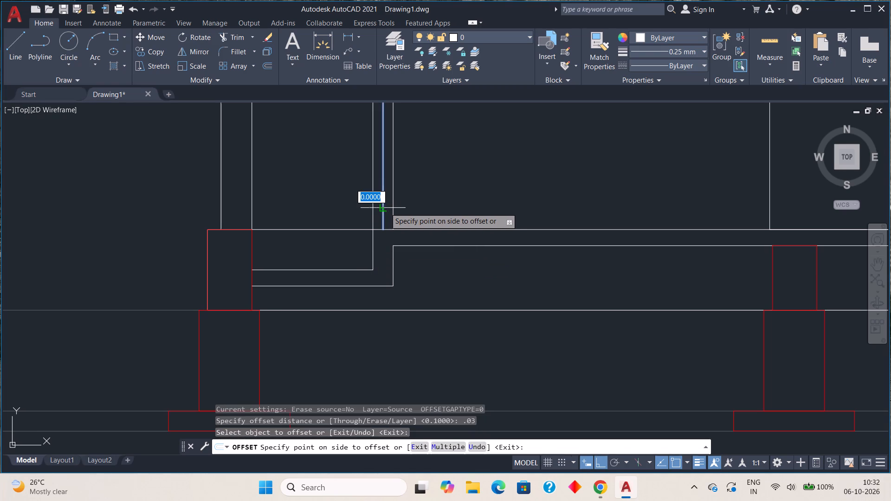
pyautogui.click(390, 209)
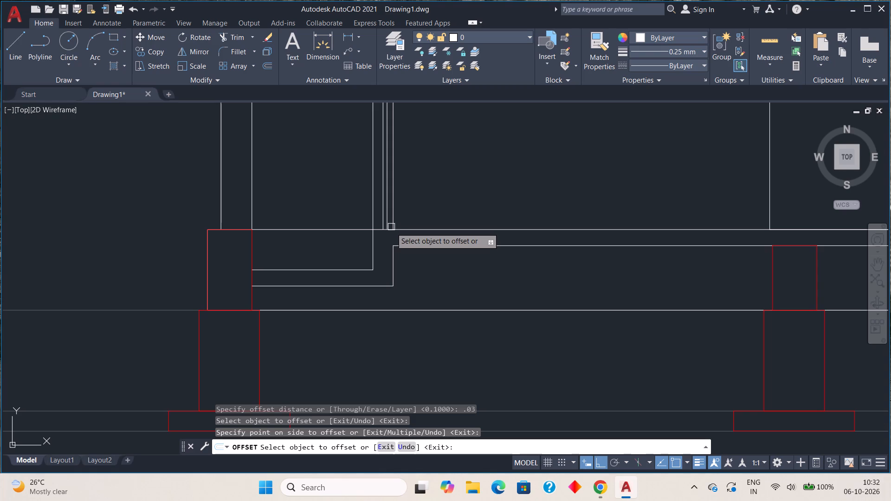
pyautogui.scroll(-1, 449, 211)
pyautogui.moveTo(457, 184); pyautogui.dragTo(446, 305, button='middle')
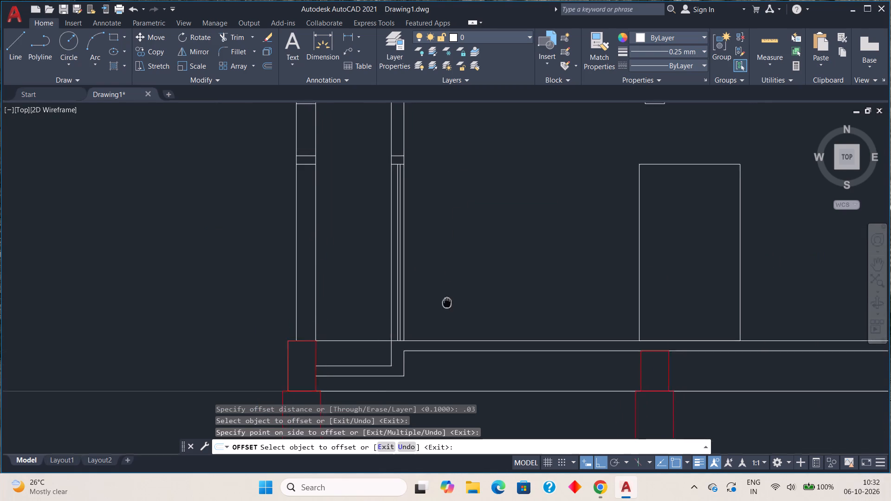
pyautogui.moveTo(446, 305); pyautogui.dragTo(444, 326, button='middle')
pyautogui.scroll(2, 402, 220)
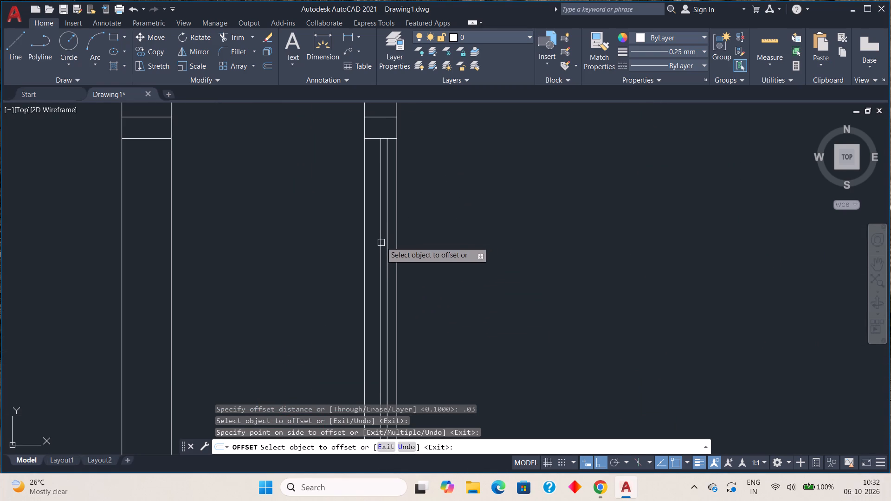
pyautogui.click(382, 240)
pyautogui.click(373, 252)
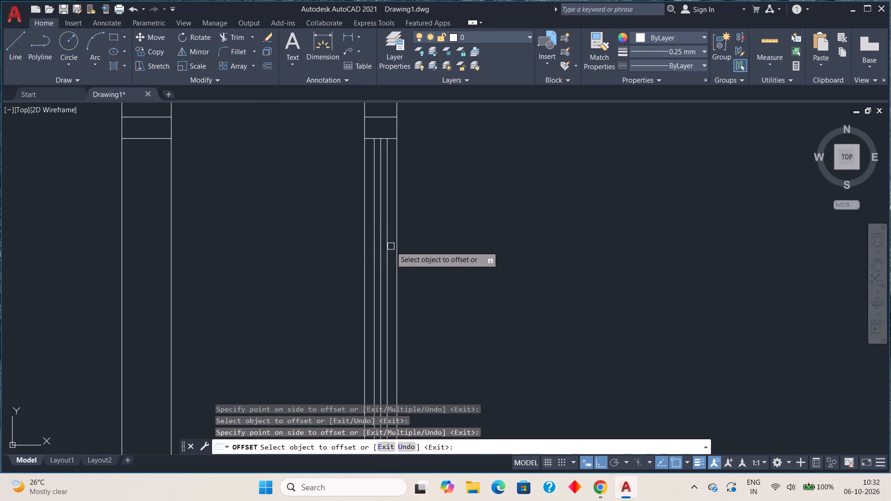
pyautogui.press('Escape')
# Erase the offset line on the right of the partition's centre line.
pyautogui.click(387, 254)
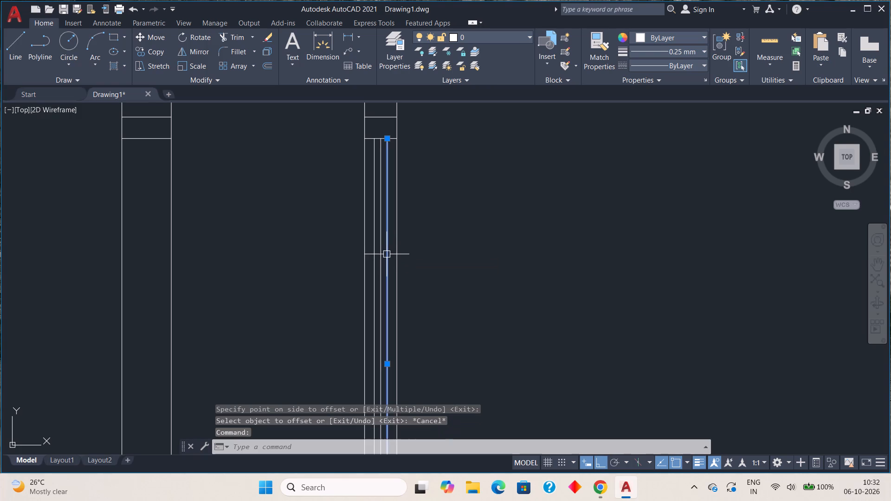
pyautogui.press('Delete')
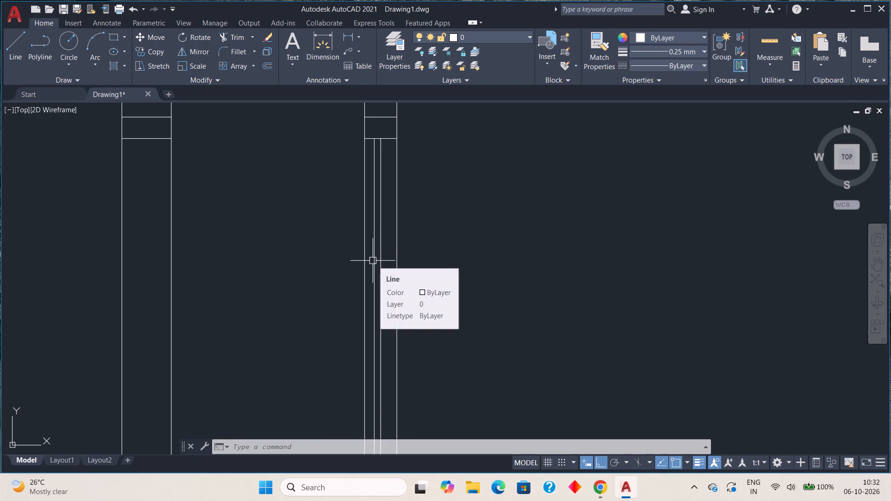
# Change the colour of the partition's two vertical door lines to cyan.
pyautogui.click(373, 248)
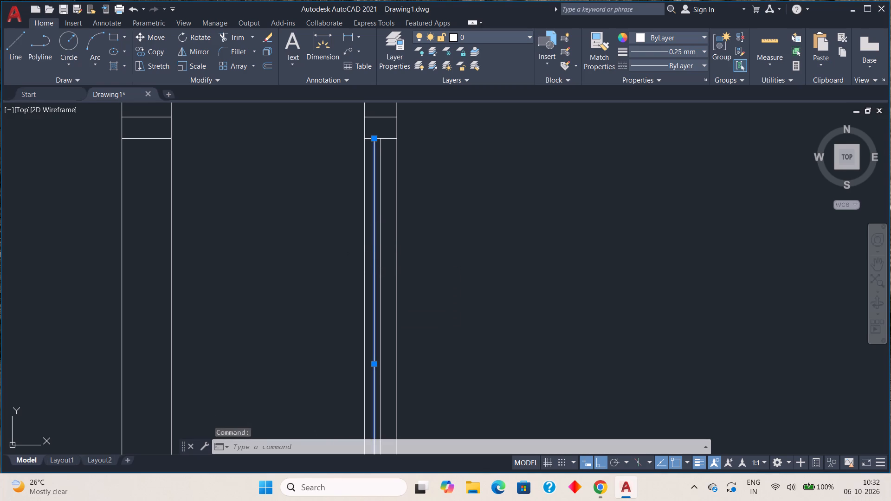
pyautogui.click(381, 243)
pyautogui.click(702, 38)
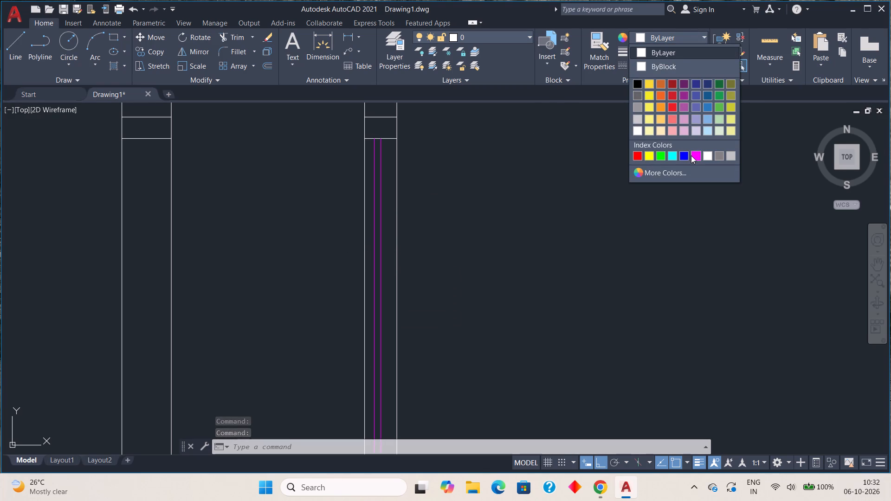
pyautogui.scroll(-3, 621, 192)
pyautogui.scroll(-2, 480, 258)
pyautogui.moveTo(529, 369); pyautogui.dragTo(455, 155, button='middle')
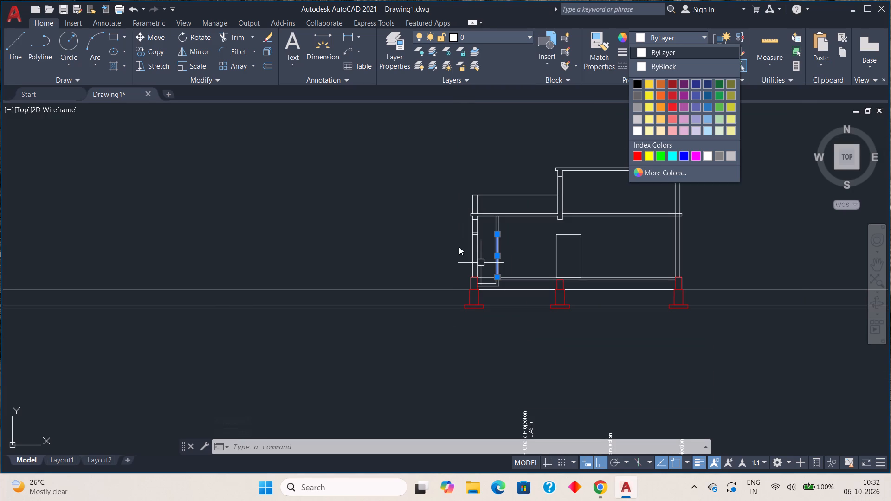
pyautogui.moveTo(447, 324); pyautogui.dragTo(418, 179, button='middle')
pyautogui.moveTo(400, 293); pyautogui.dragTo(404, 240, button='middle')
pyautogui.press('Escape')
pyautogui.moveTo(408, 263); pyautogui.dragTo(406, 112, button='middle')
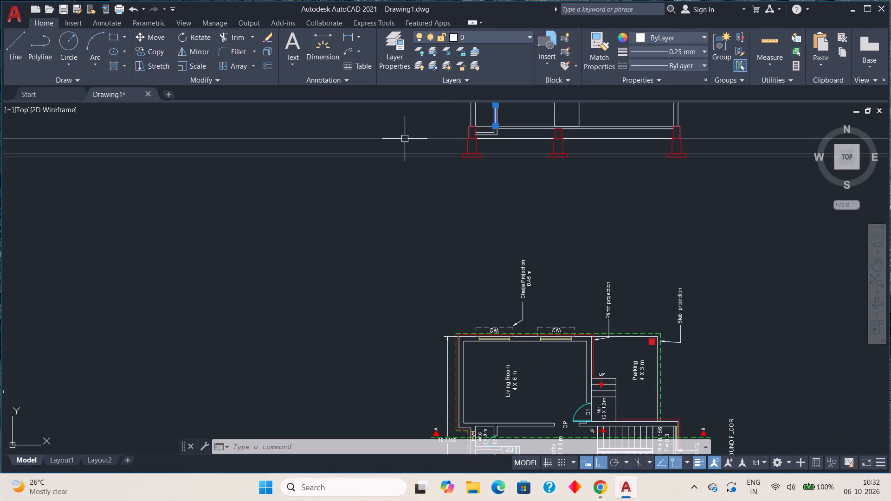
pyautogui.moveTo(512, 366); pyautogui.dragTo(498, 204, button='middle')
pyautogui.moveTo(504, 248); pyautogui.dragTo(499, 416, button='middle')
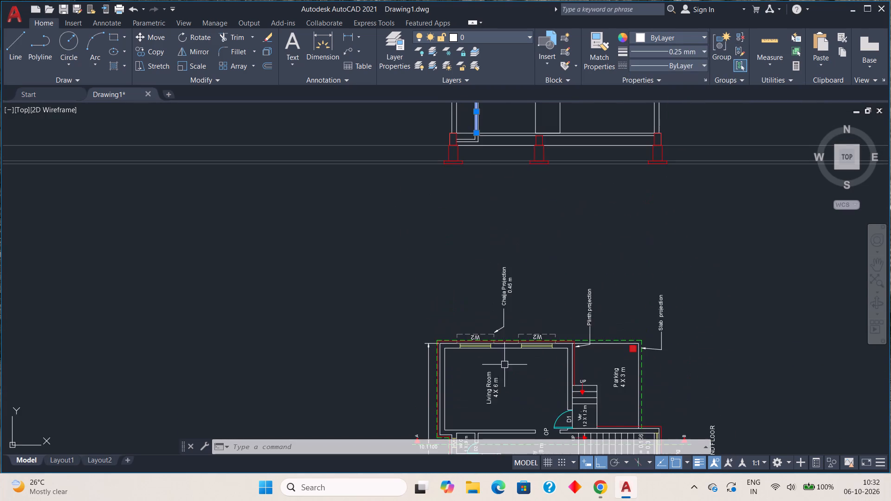
pyautogui.moveTo(482, 264); pyautogui.dragTo(483, 444, button='middle')
pyautogui.click(704, 36)
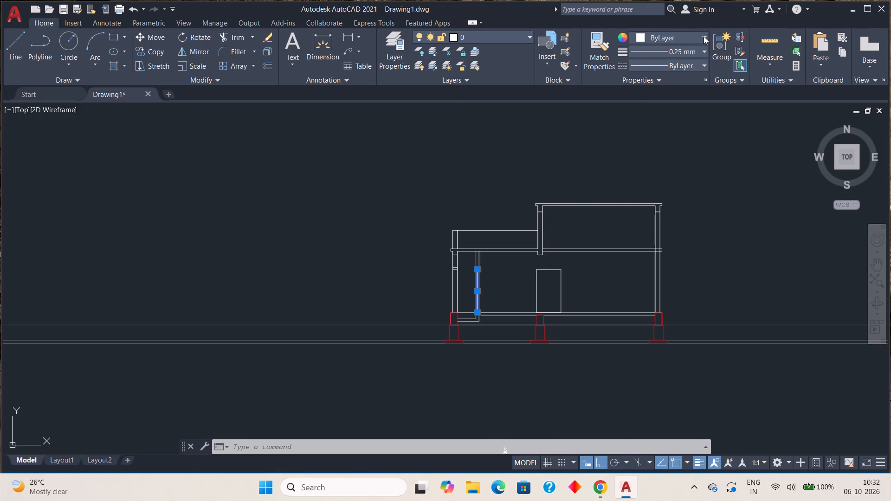
pyautogui.click(675, 154)
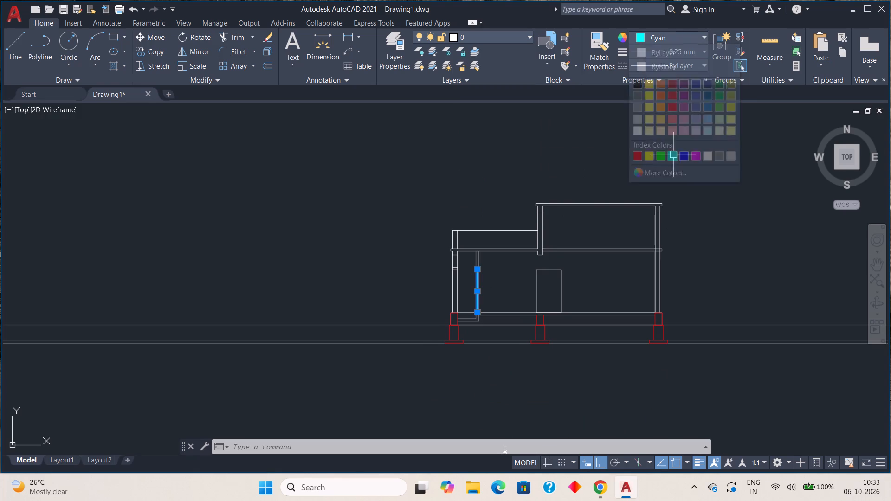
pyautogui.press('Escape')
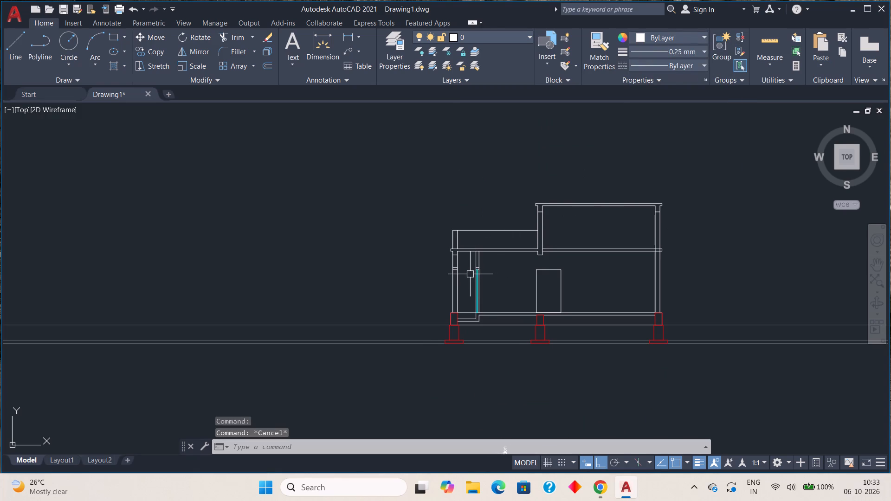
# Change the four horizontal lintel lines in the left outer wall and the partition to light yellow 247,242,129.
pyautogui.scroll(3, 452, 265)
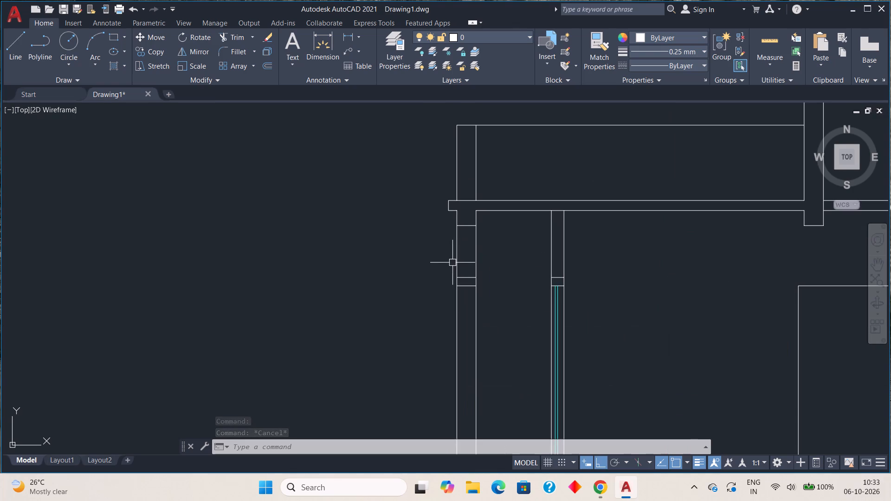
pyautogui.click(470, 278)
pyautogui.click(466, 287)
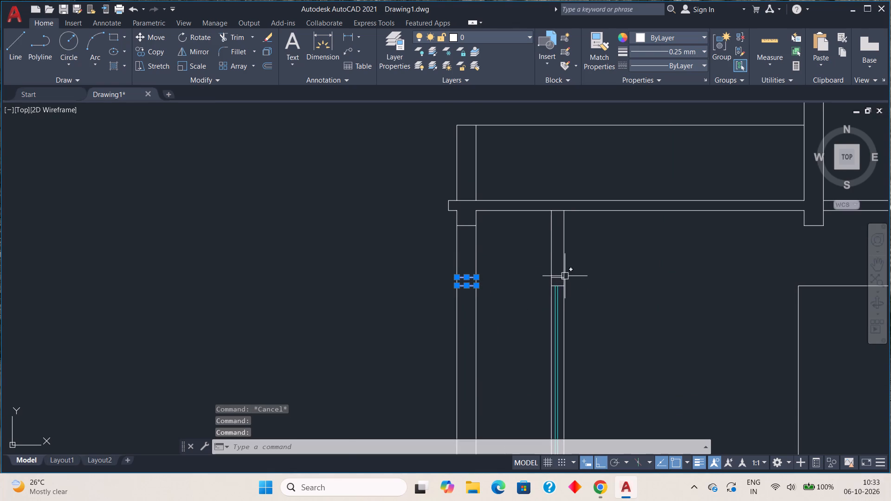
pyautogui.scroll(2, 559, 277)
pyautogui.click(559, 277)
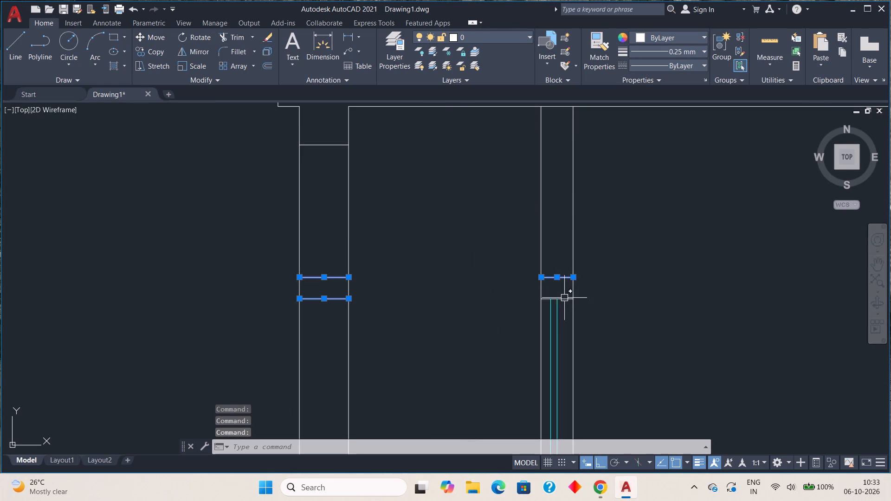
pyautogui.click(564, 298)
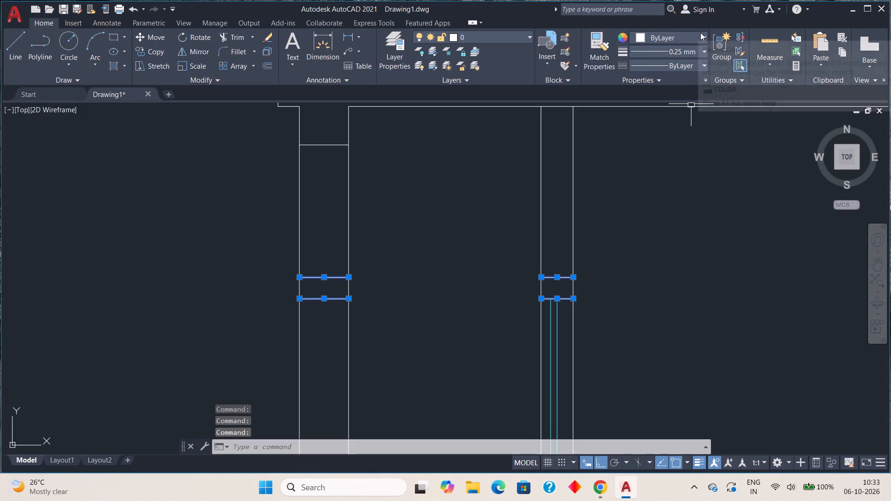
pyautogui.click(700, 32)
pyautogui.click(650, 116)
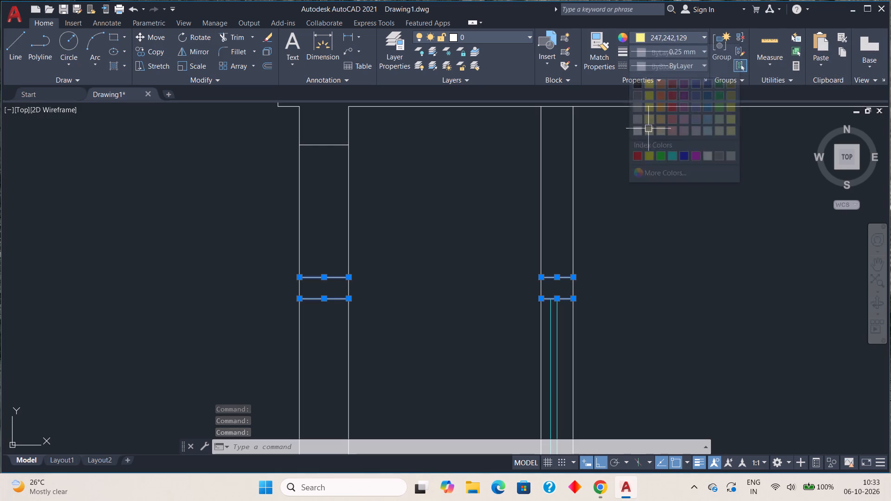
pyautogui.press('Escape')
# Offset the lower lintel line in the left outer wall 0.6 downward.
pyautogui.moveTo(400, 309); pyautogui.dragTo(401, 296, button='middle')
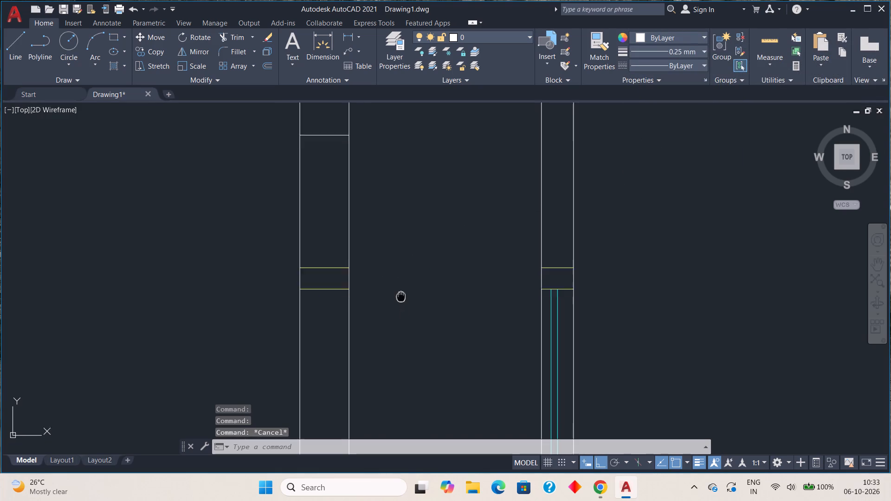
pyautogui.moveTo(401, 296); pyautogui.dragTo(415, 232, button='middle')
pyautogui.press('o')
pyautogui.press('Return')
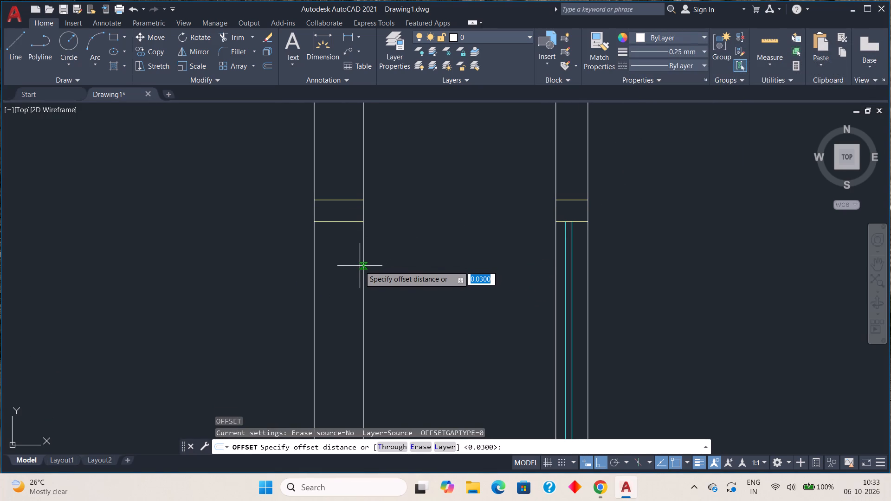
pyautogui.press('.')
pyautogui.press('6')
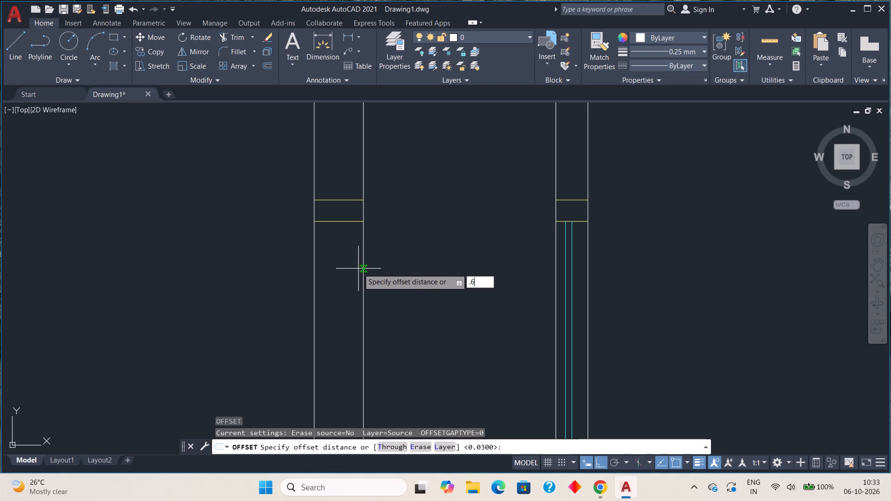
pyautogui.press('space')
pyautogui.click(349, 223)
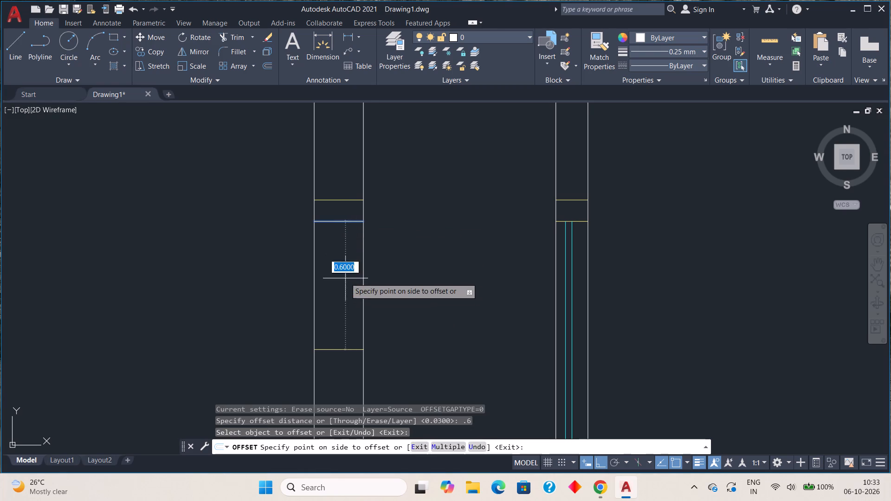
pyautogui.click(345, 280)
pyautogui.moveTo(332, 364); pyautogui.dragTo(337, 304, button='middle')
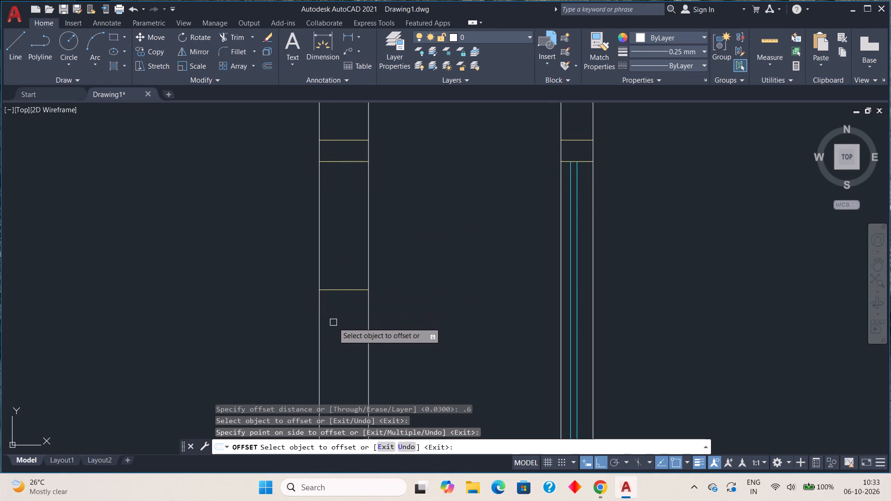
pyautogui.press('Escape')
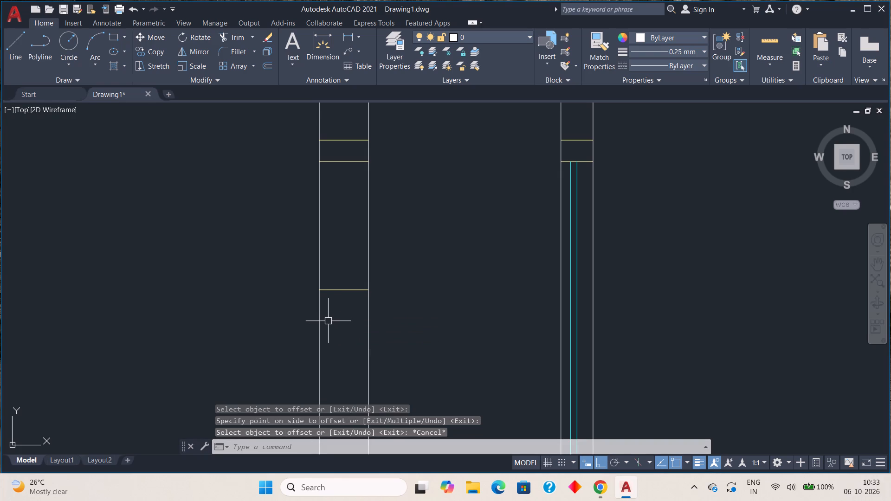
# Draw a vertical line 0.6 long from the midpoint of the left outer wall's lower lintel line to the midpoint of the offset line.
pyautogui.click(12, 47)
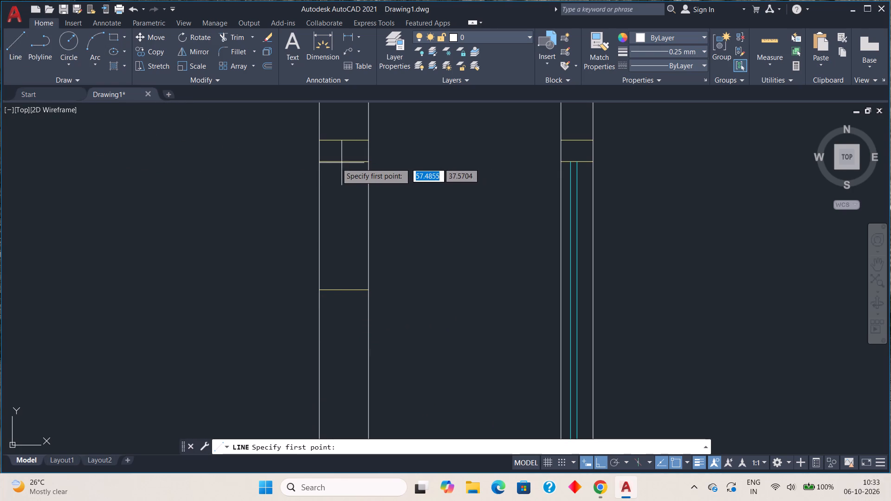
pyautogui.click(345, 162)
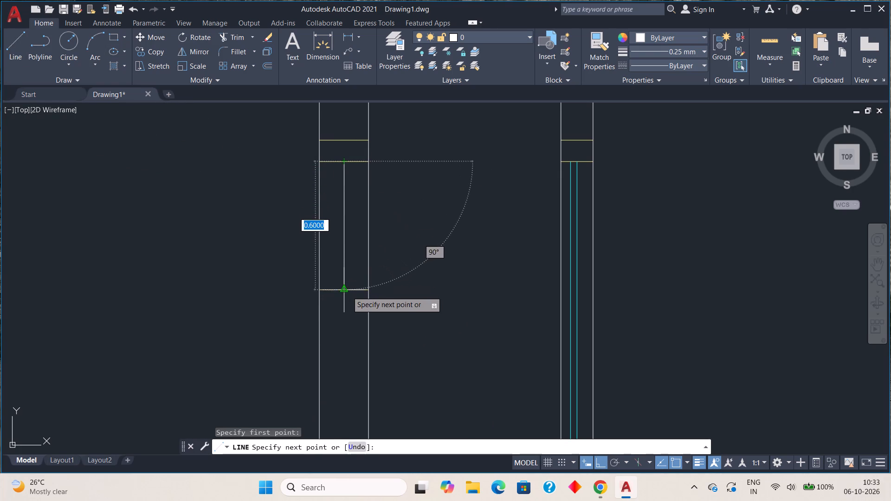
pyautogui.click(347, 291)
pyautogui.press('Escape')
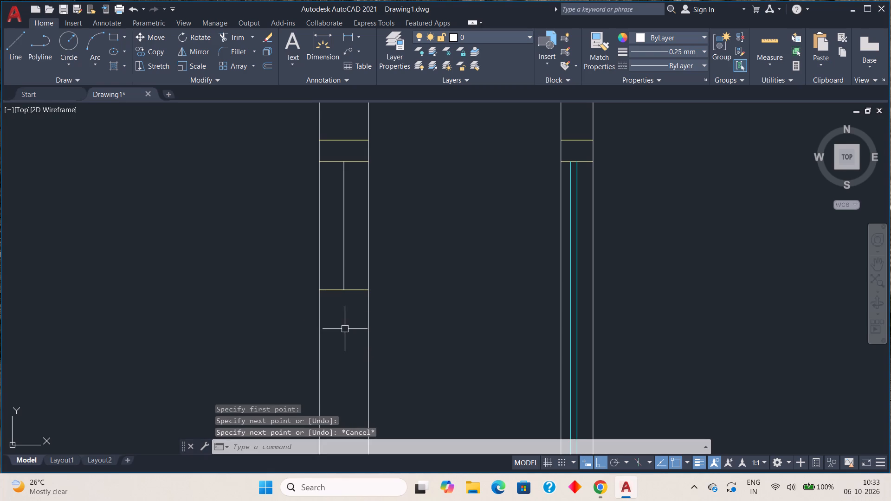
# Offset the vertical centre line in the left outer wall's window opening 0.03 to the left.
pyautogui.press('o')
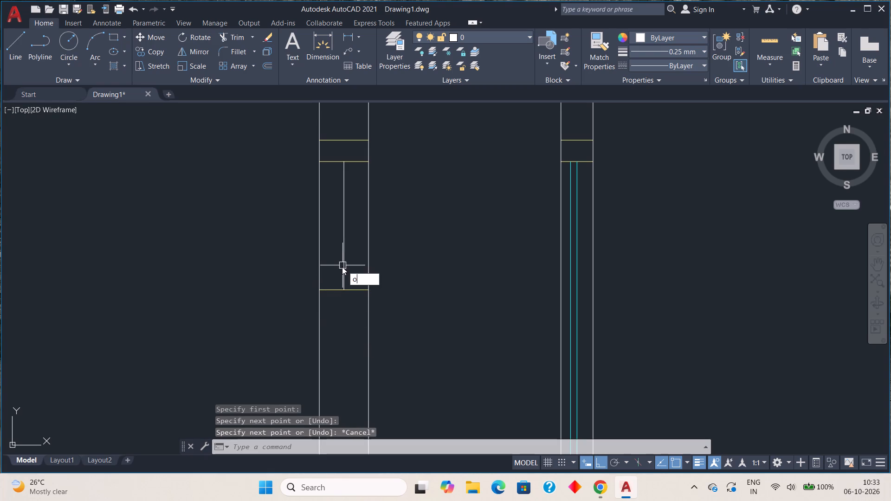
pyautogui.press('Return')
pyautogui.press('0')
pyautogui.press('.')
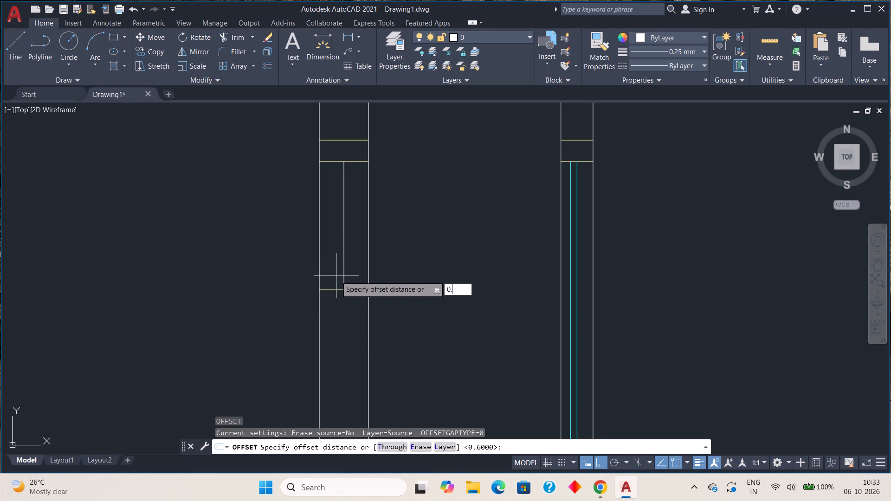
pyautogui.press('0')
pyautogui.write('6')
pyautogui.press('space')
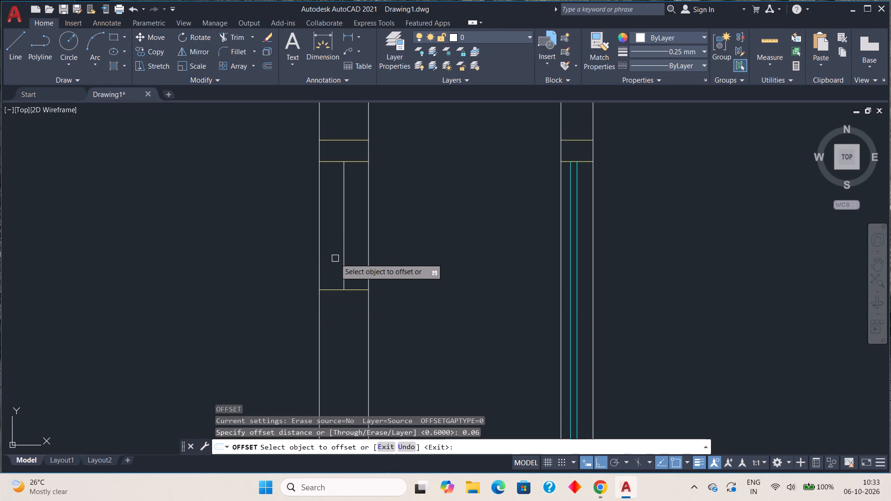
pyautogui.click(343, 245)
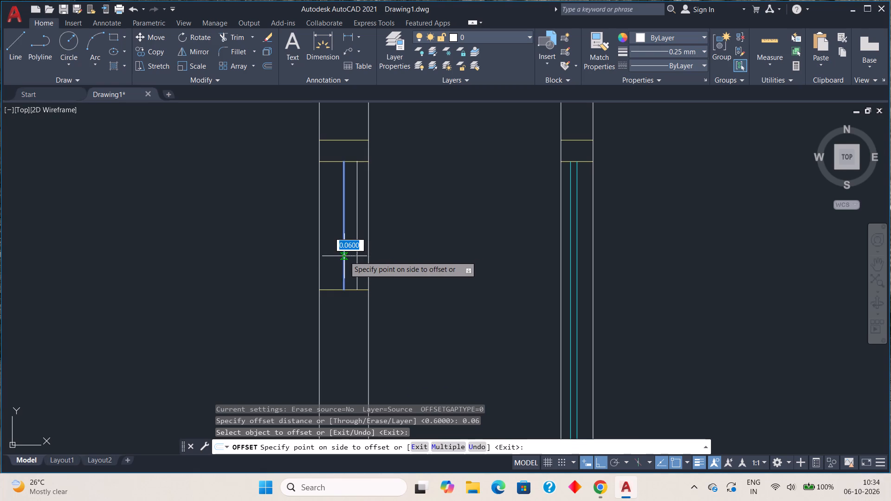
pyautogui.press('0')
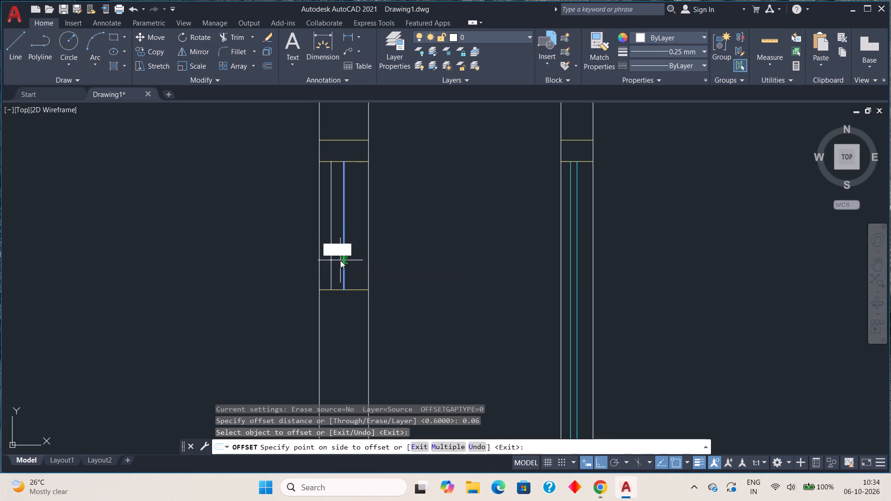
pyautogui.press('.')
pyautogui.press('0')
pyautogui.write('3')
pyautogui.press('space')
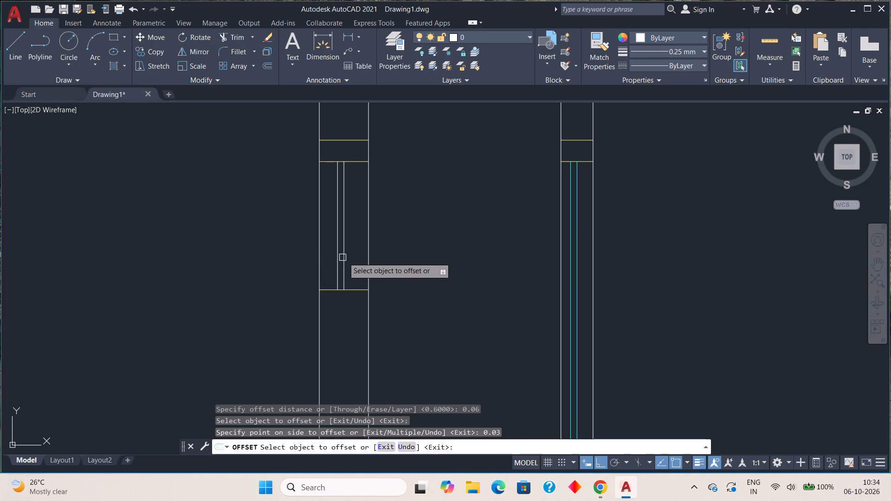
pyautogui.click(359, 254)
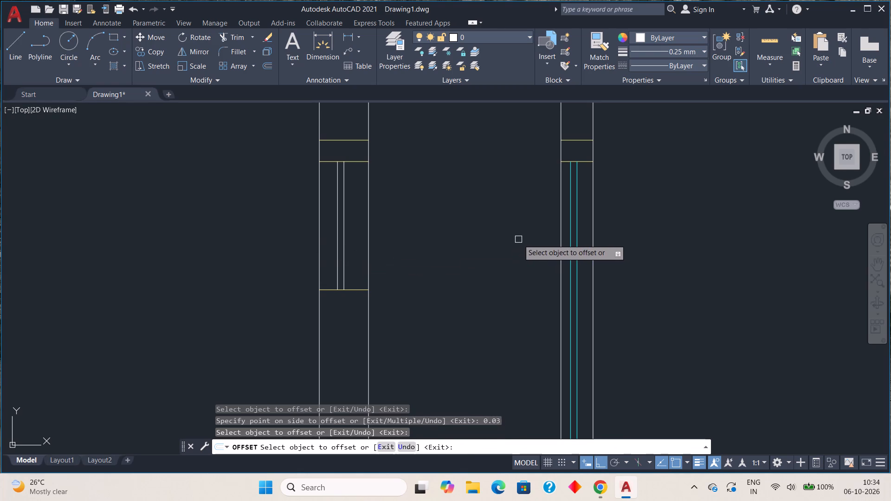
pyautogui.press('Escape')
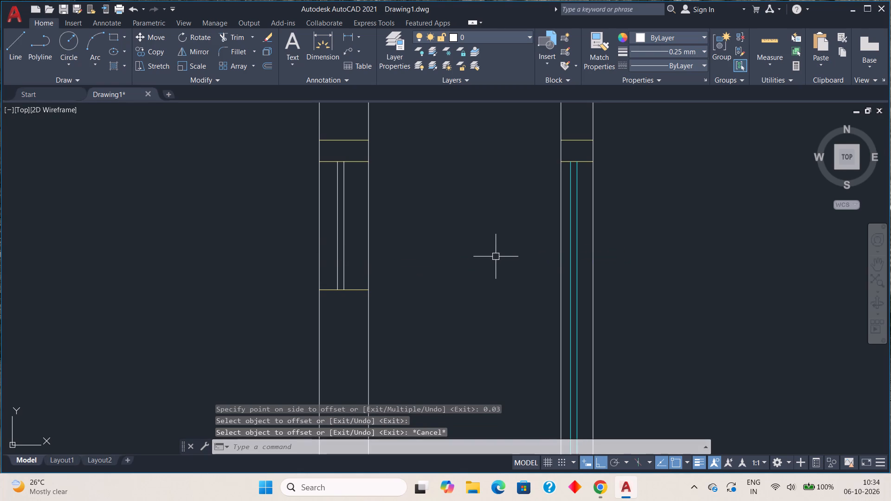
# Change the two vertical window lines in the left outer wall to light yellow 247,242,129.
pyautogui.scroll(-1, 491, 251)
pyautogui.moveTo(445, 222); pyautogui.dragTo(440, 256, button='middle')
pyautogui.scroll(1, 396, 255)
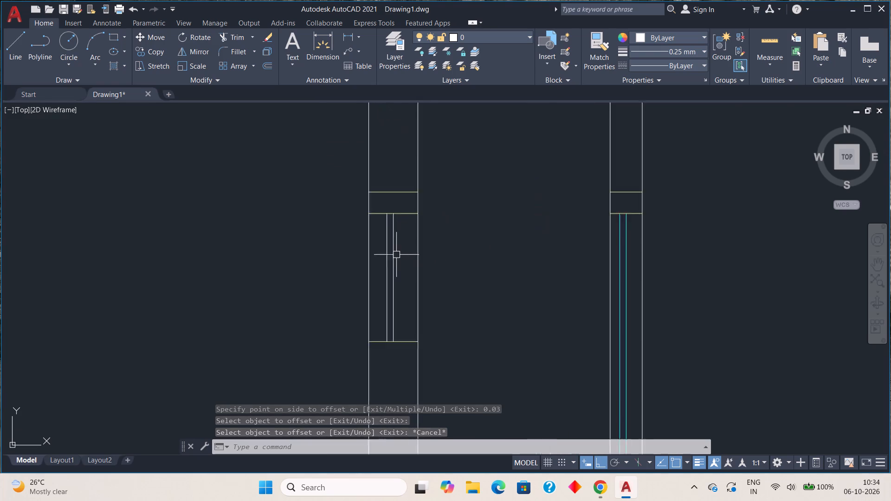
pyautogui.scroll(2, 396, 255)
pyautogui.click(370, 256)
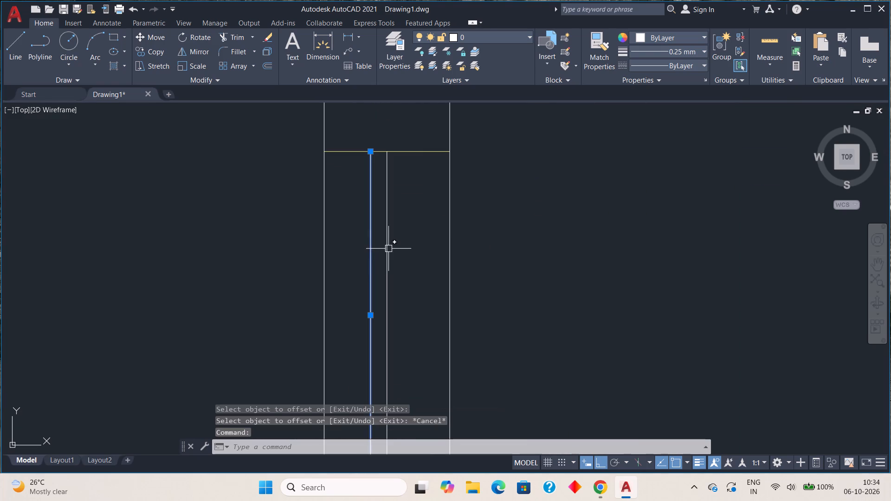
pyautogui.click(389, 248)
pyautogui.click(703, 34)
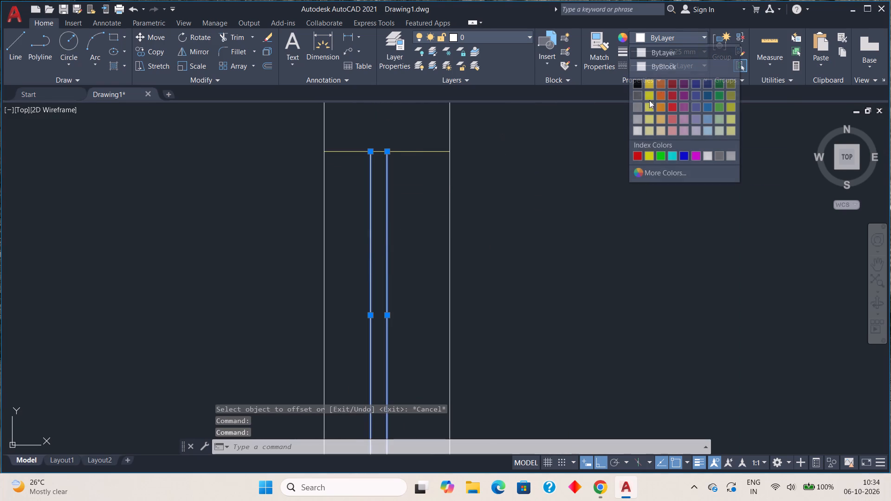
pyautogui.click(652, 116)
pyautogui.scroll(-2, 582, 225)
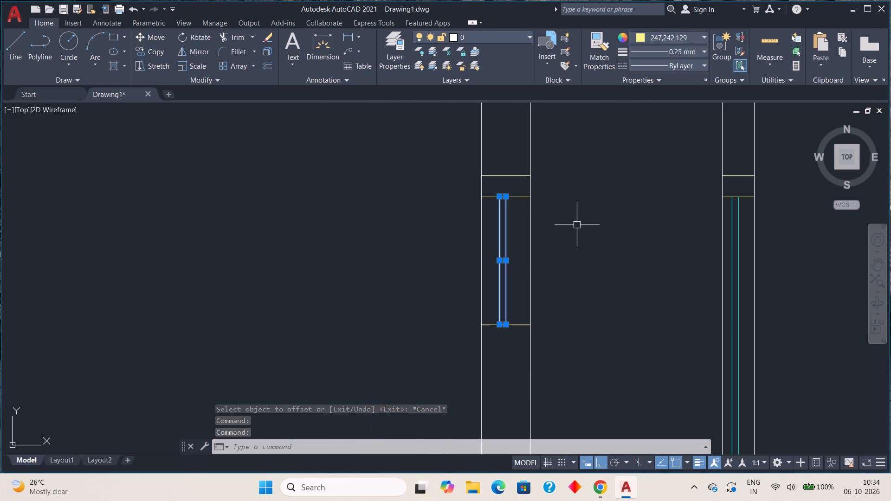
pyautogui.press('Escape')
# Change the two vertical window lines in the left outer wall to cyan, like the door lines in the partition.
pyautogui.scroll(-1, 569, 226)
pyautogui.scroll(-2, 635, 180)
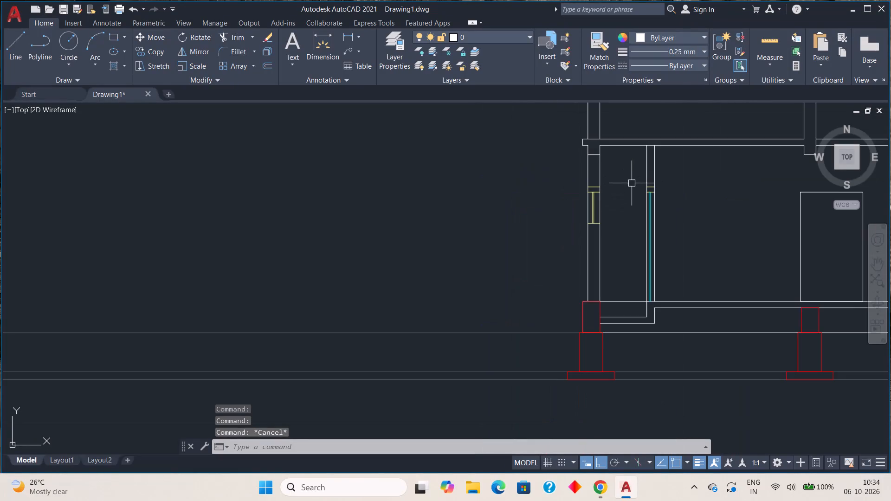
pyautogui.scroll(-1, 637, 187)
pyautogui.moveTo(710, 191); pyautogui.dragTo(367, 244, button='middle')
pyautogui.moveTo(510, 250); pyautogui.dragTo(519, 237, button='middle')
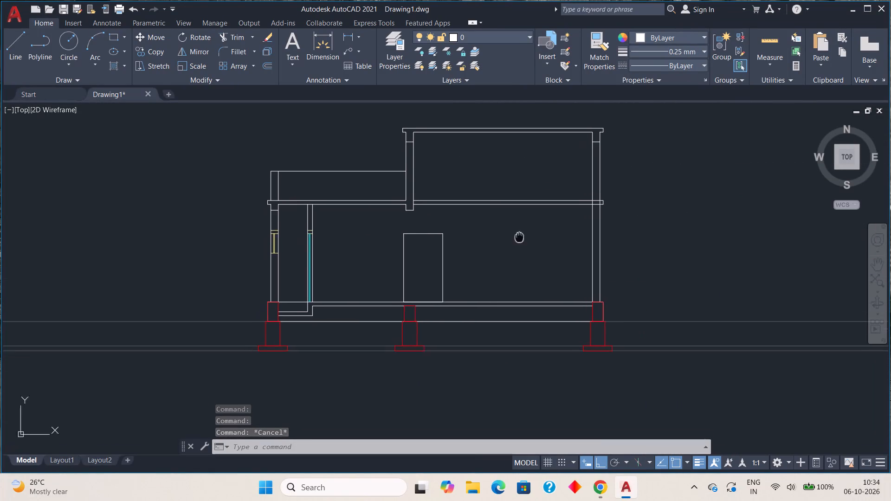
pyautogui.moveTo(519, 237); pyautogui.dragTo(534, 213, button='middle')
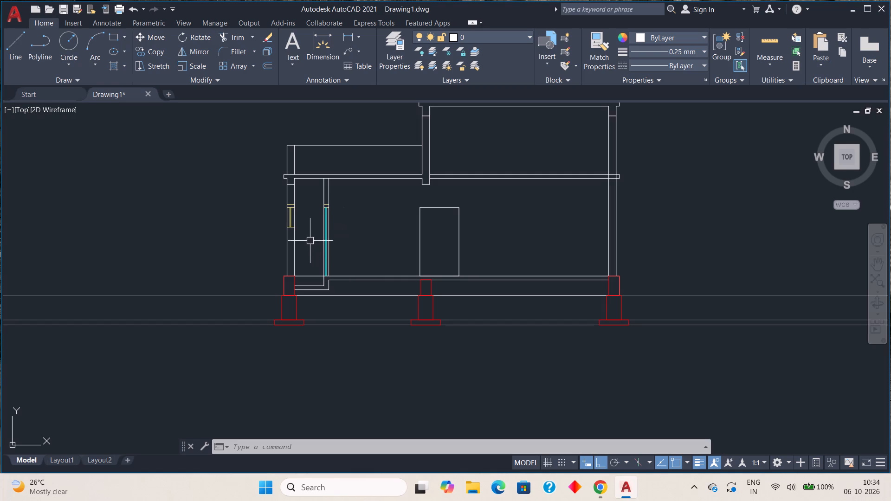
pyautogui.scroll(2, 307, 222)
pyautogui.scroll(3, 262, 215)
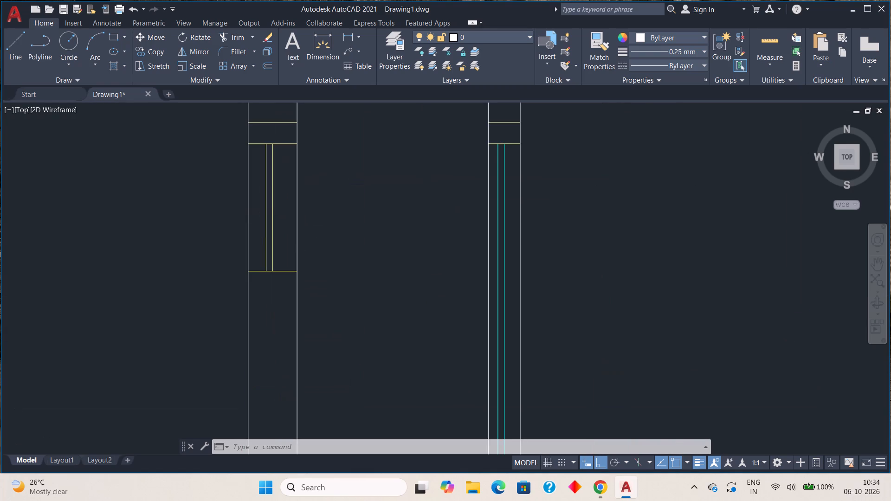
pyautogui.click(268, 211)
pyautogui.click(281, 205)
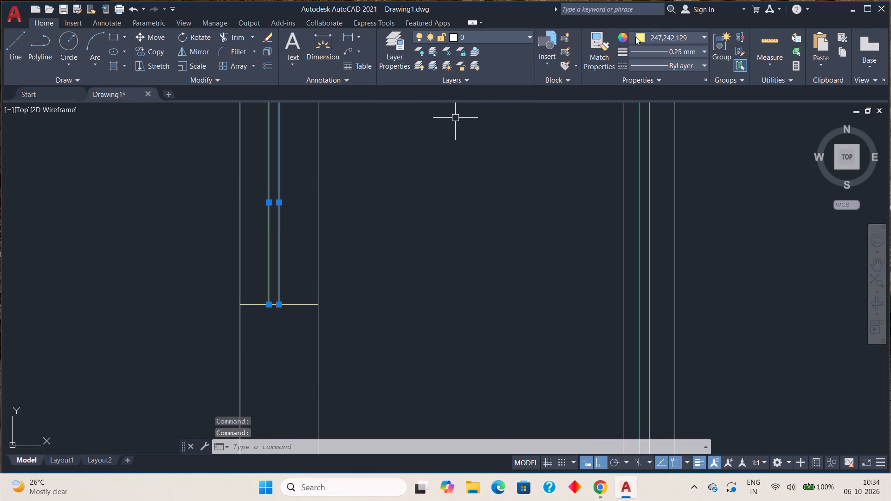
pyautogui.click(702, 35)
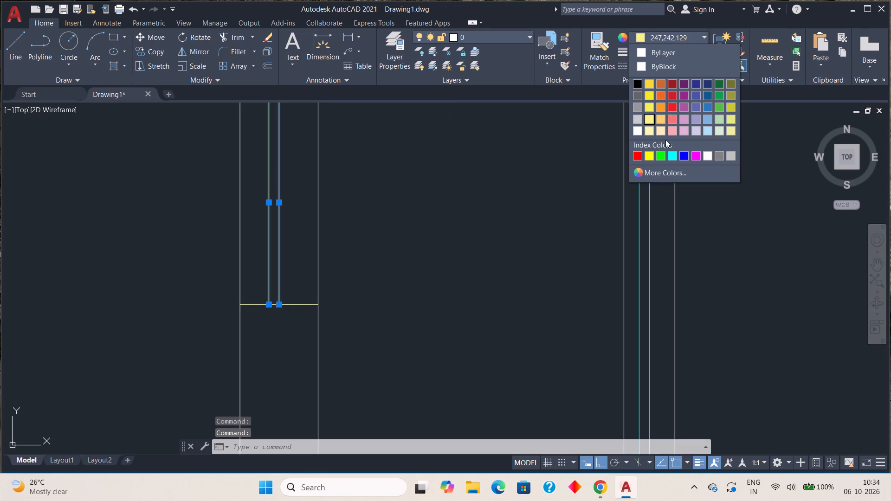
pyautogui.click(676, 154)
pyautogui.press('Escape')
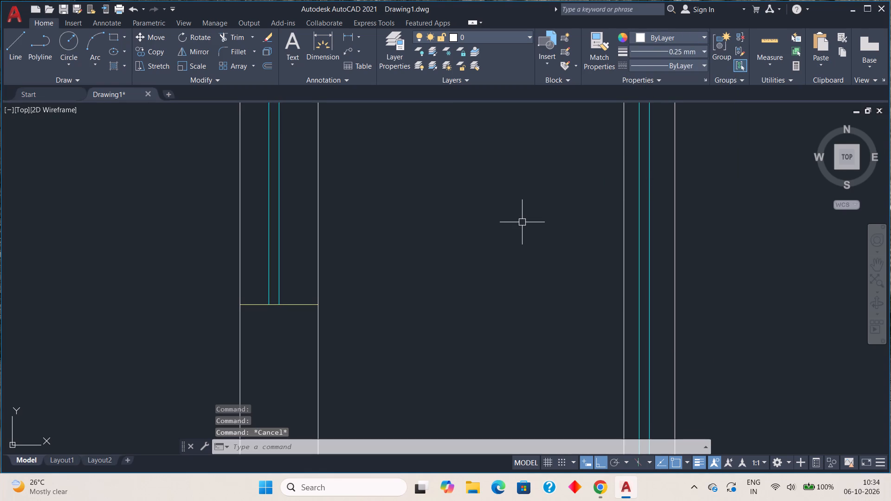
# Offset the ground floor's top line 0.9 upward.
pyautogui.scroll(-1, 522, 223)
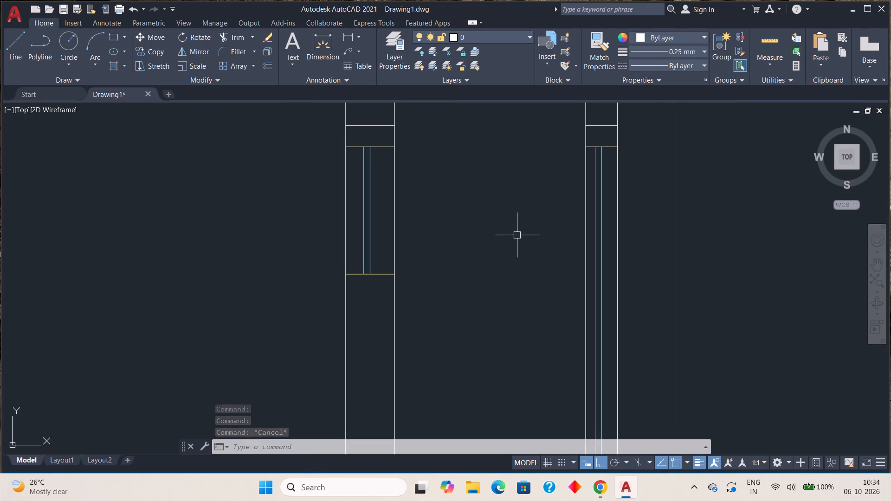
pyautogui.scroll(-3, 489, 258)
pyautogui.moveTo(492, 308); pyautogui.dragTo(467, 220, button='middle')
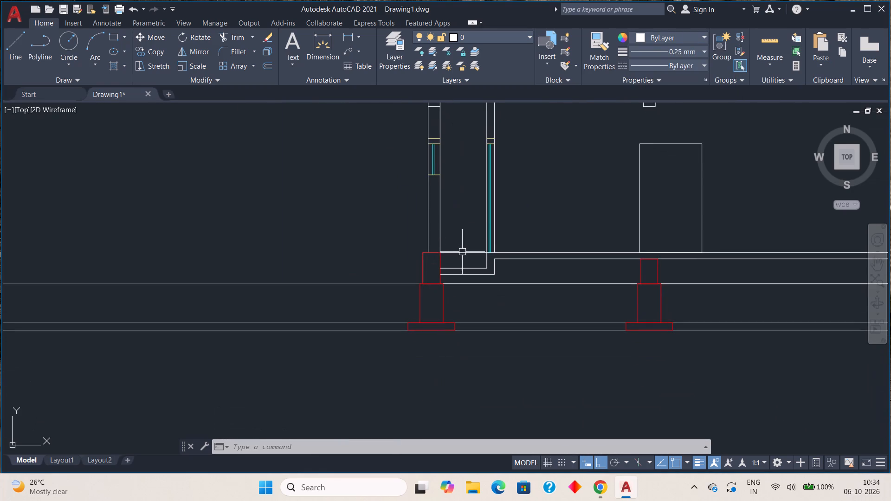
pyautogui.scroll(2, 465, 261)
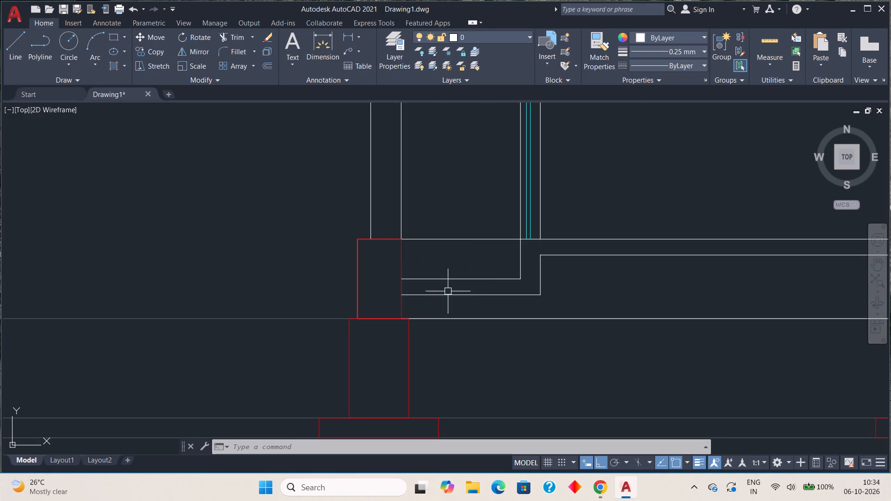
pyautogui.scroll(-2, 457, 268)
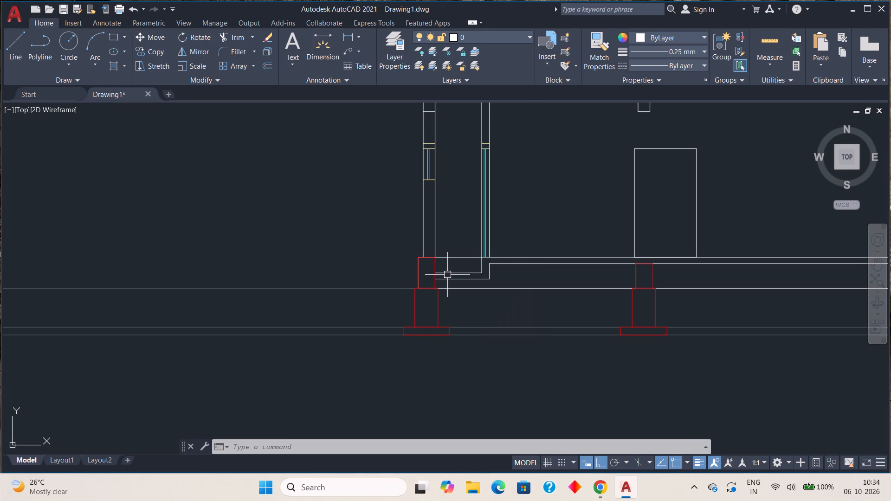
pyautogui.press('o')
pyautogui.press('Return')
pyautogui.press('.')
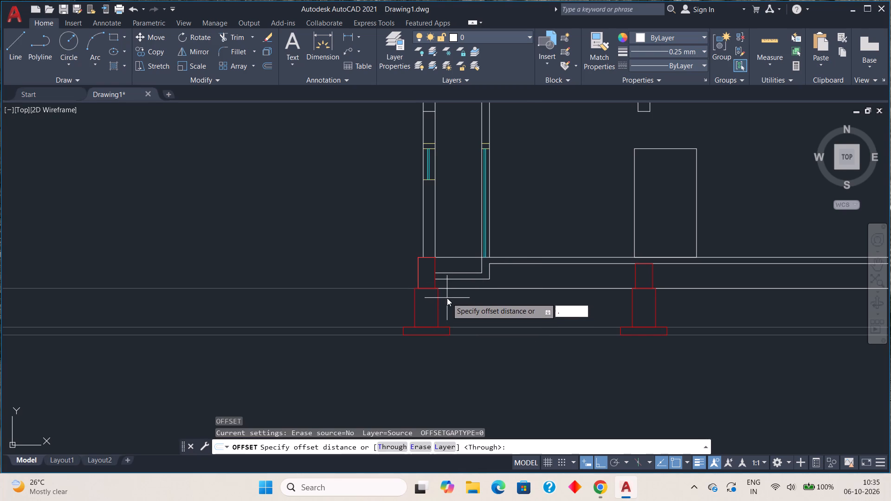
pyautogui.write('9')
pyautogui.press('space')
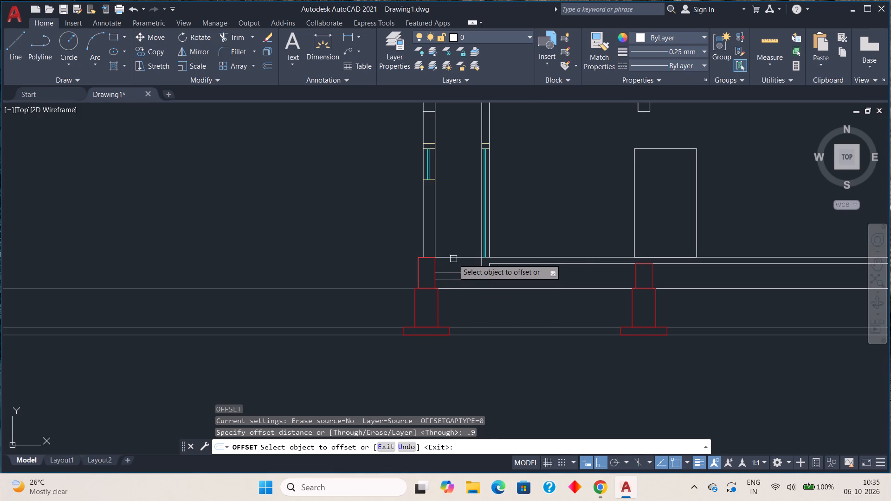
pyautogui.click(453, 259)
pyautogui.click(455, 194)
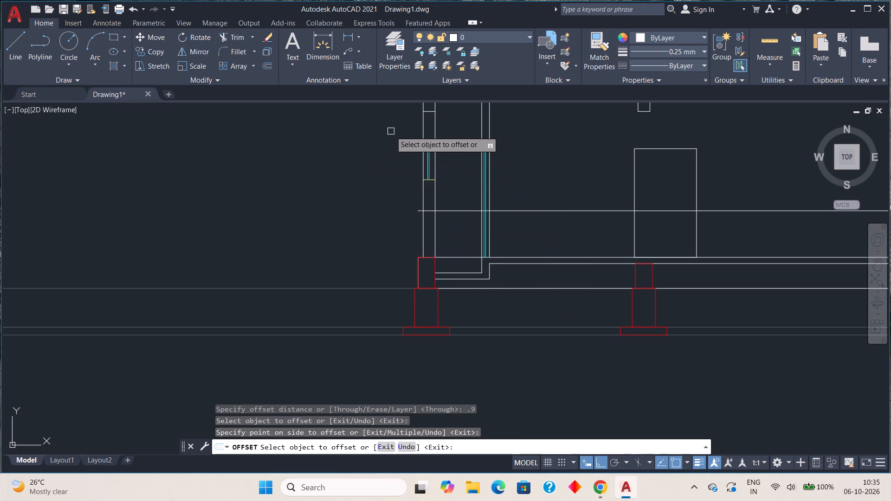
pyautogui.press('Escape')
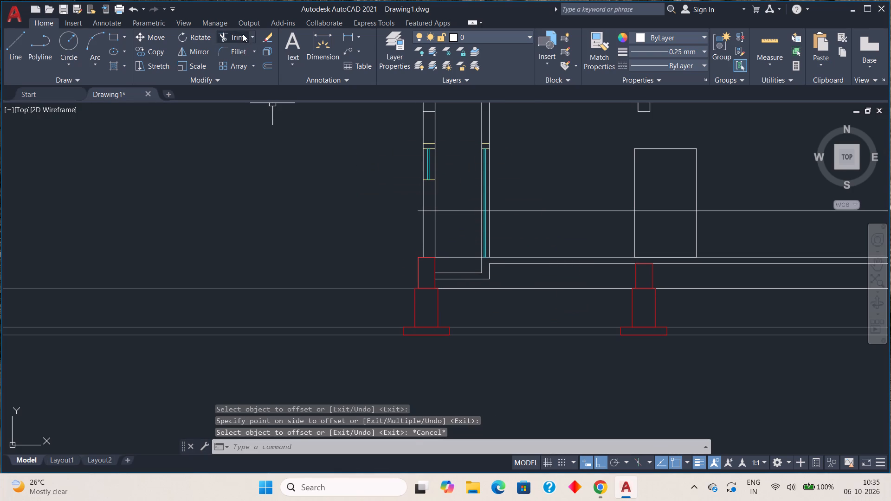
# Trim the offset floor line so only the piece between the left outer wall and the partition remains.
pyautogui.click(243, 34)
pyautogui.scroll(1, 411, 216)
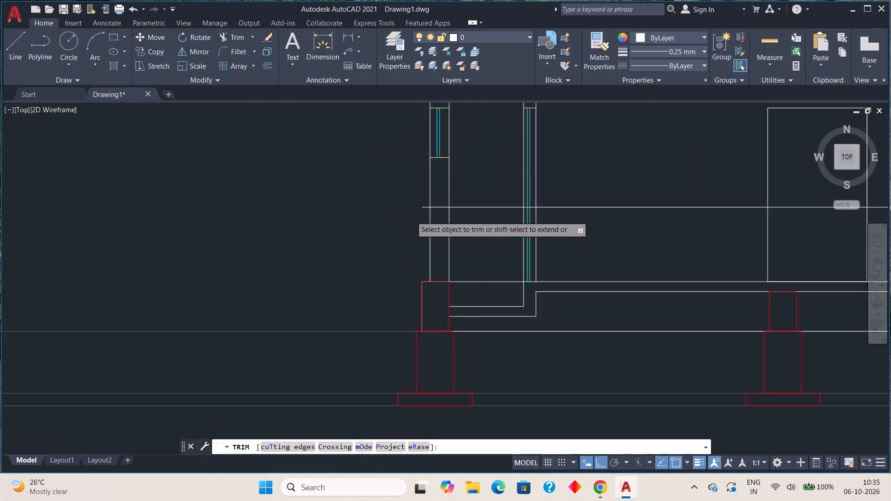
pyautogui.scroll(1, 411, 216)
pyautogui.click(433, 199)
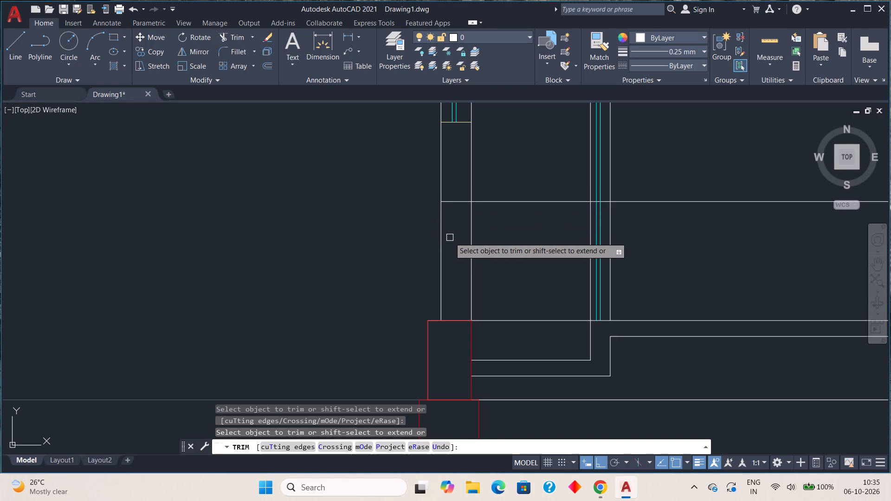
pyautogui.click(457, 196)
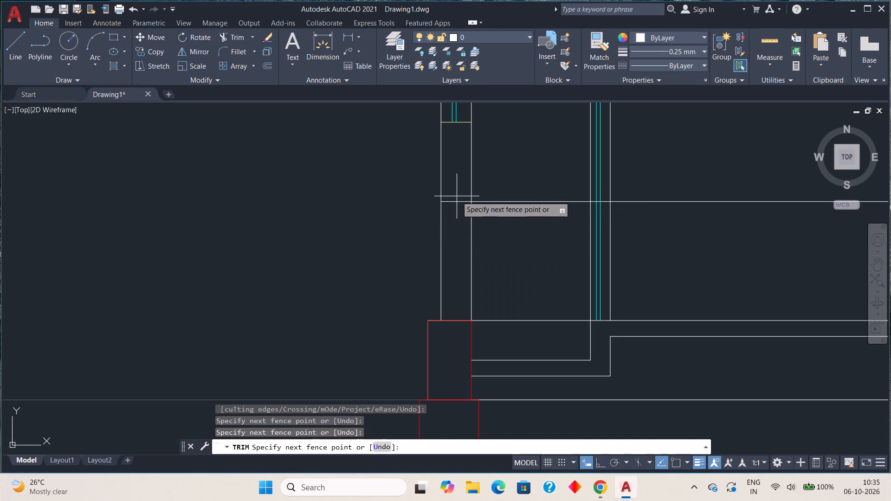
pyautogui.moveTo(457, 196); pyautogui.dragTo(455, 218)
pyautogui.click(456, 223)
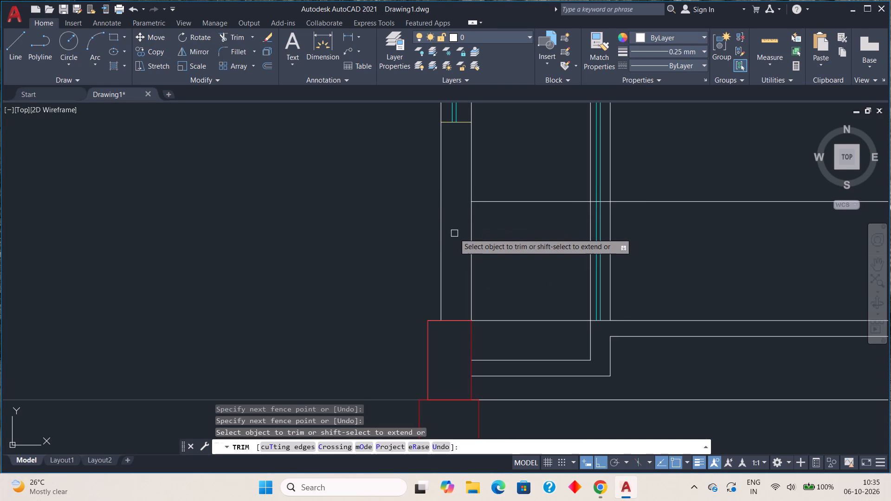
pyautogui.moveTo(620, 228); pyautogui.dragTo(583, 242, button='middle')
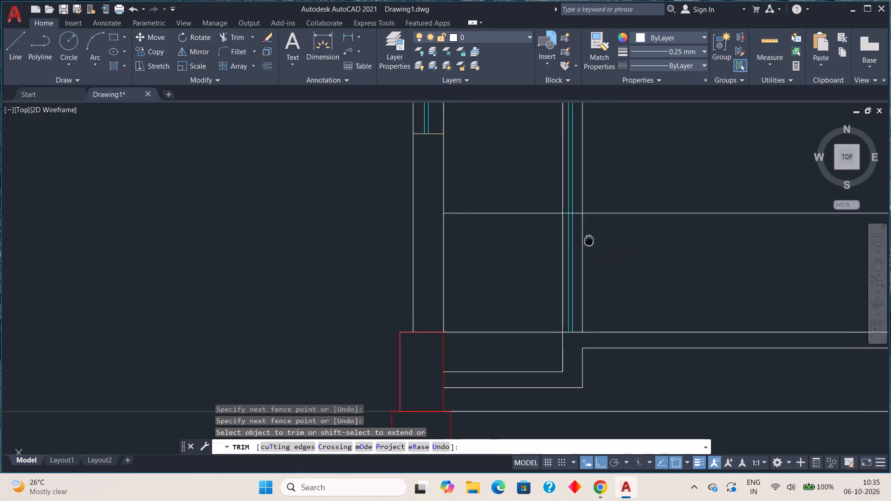
pyautogui.moveTo(583, 242); pyautogui.dragTo(549, 247, button='middle')
pyautogui.scroll(3, 538, 234)
pyautogui.moveTo(529, 152); pyautogui.dragTo(525, 198)
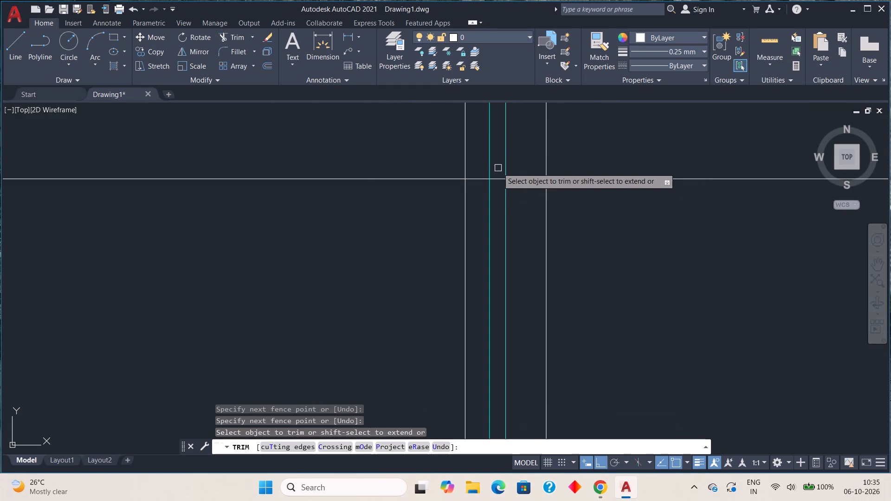
pyautogui.moveTo(498, 168); pyautogui.dragTo(499, 187)
pyautogui.moveTo(480, 164); pyautogui.dragTo(478, 199)
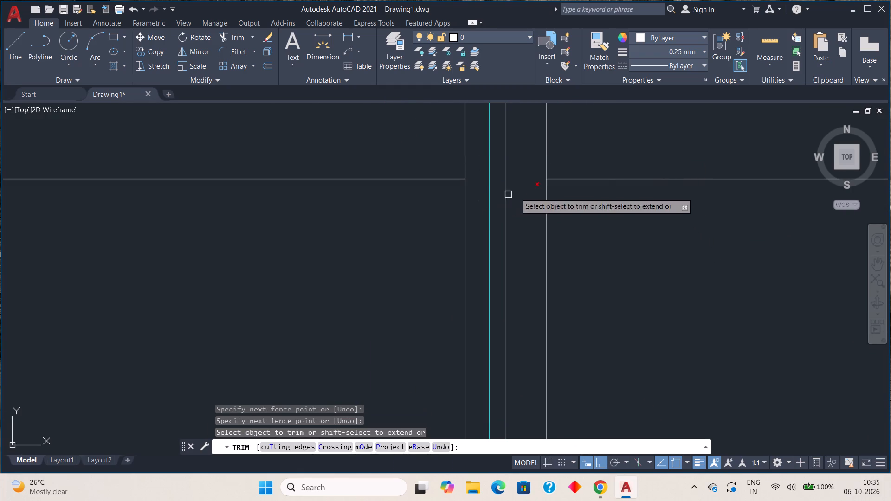
pyautogui.moveTo(612, 159); pyautogui.dragTo(612, 190)
pyautogui.scroll(-2, 620, 200)
pyautogui.scroll(-3, 653, 220)
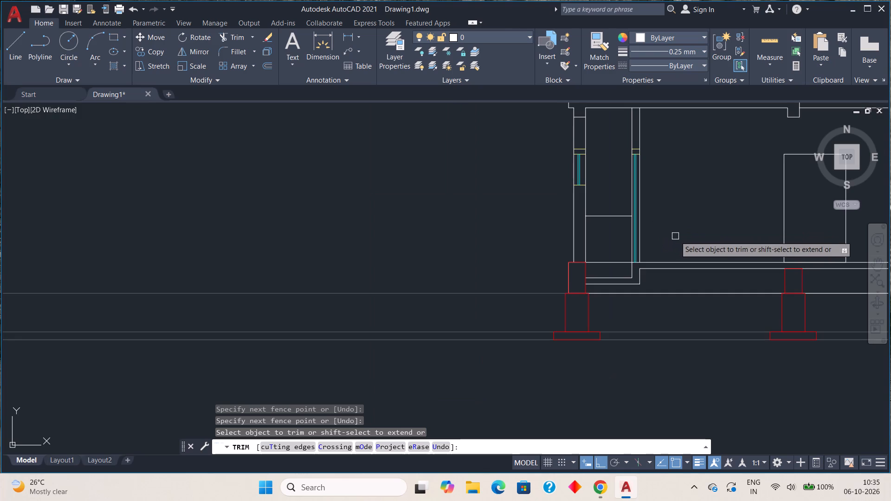
pyautogui.moveTo(671, 239); pyautogui.dragTo(402, 240, button='middle')
pyautogui.scroll(-1, 395, 241)
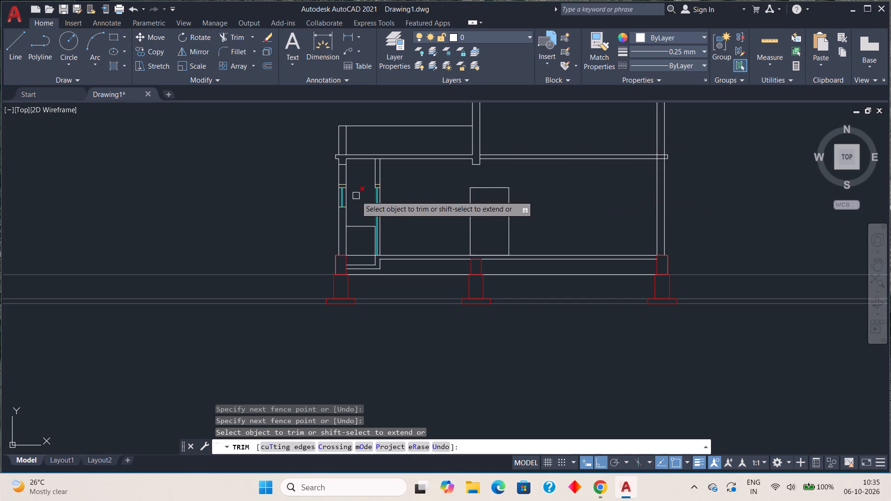
pyautogui.scroll(2, 332, 181)
pyautogui.press('Escape')
pyautogui.press('Escape')
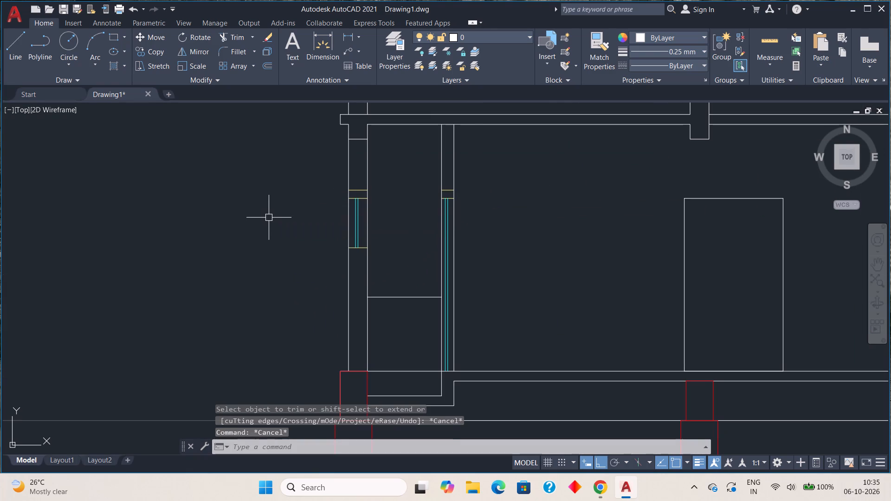
# Join the upper lintel lines of the left outer wall and the partition into one line.
pyautogui.moveTo(264, 206); pyautogui.dragTo(253, 230, button='middle')
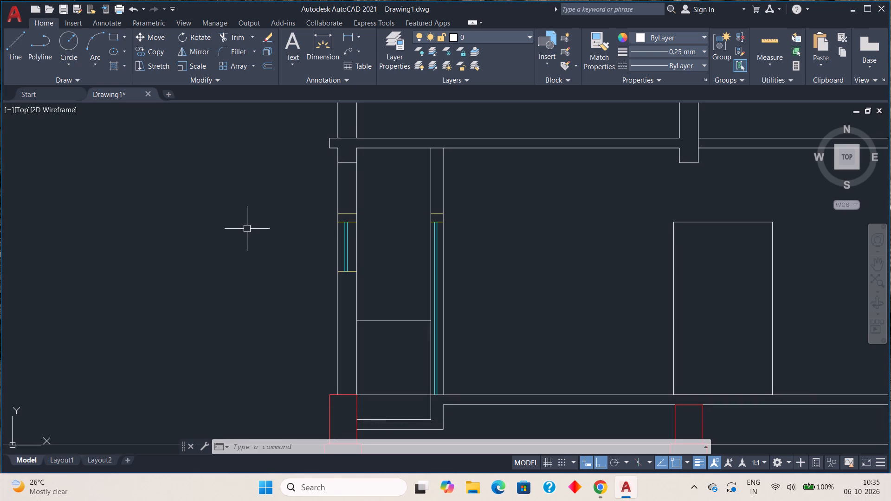
pyautogui.scroll(2, 355, 209)
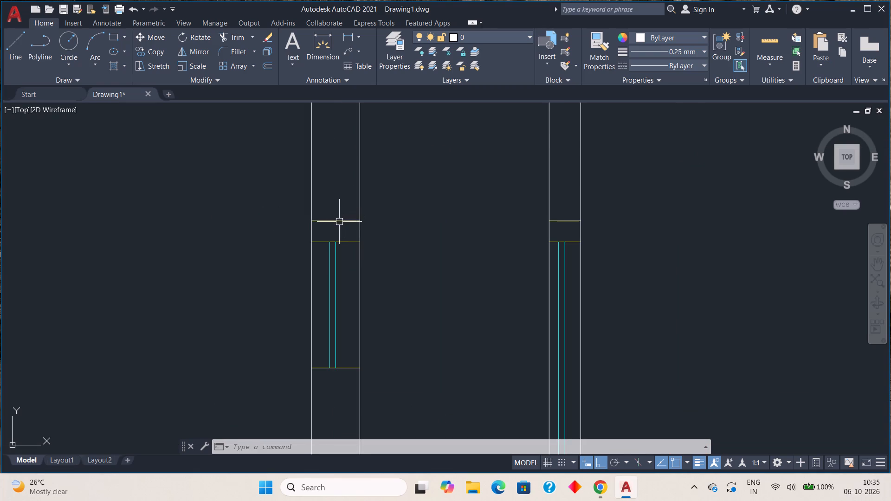
pyautogui.click(339, 222)
pyautogui.click(566, 220)
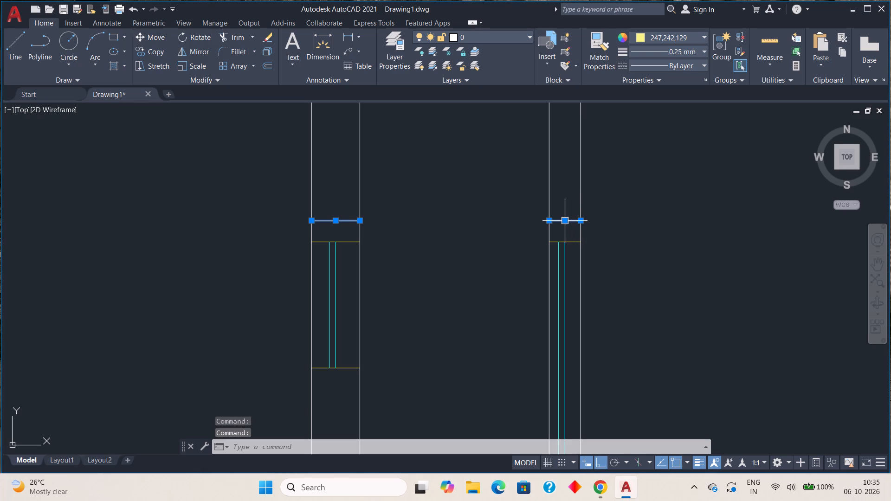
pyautogui.press('j')
pyautogui.press('space')
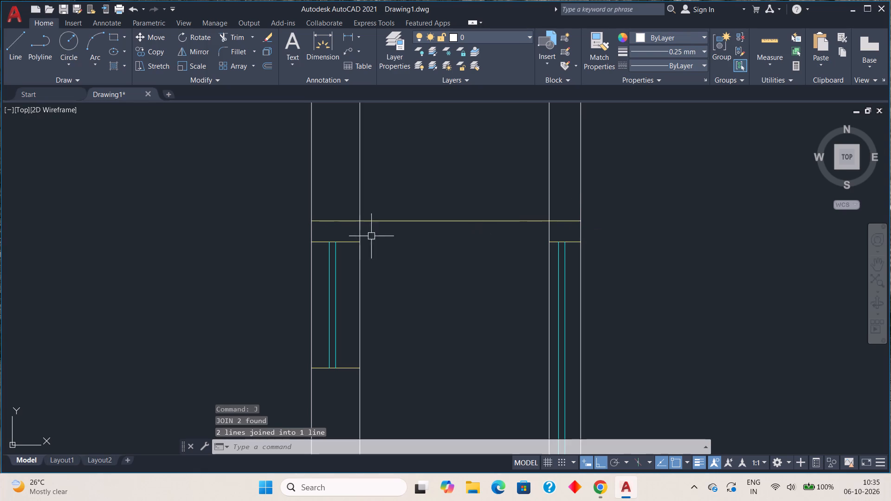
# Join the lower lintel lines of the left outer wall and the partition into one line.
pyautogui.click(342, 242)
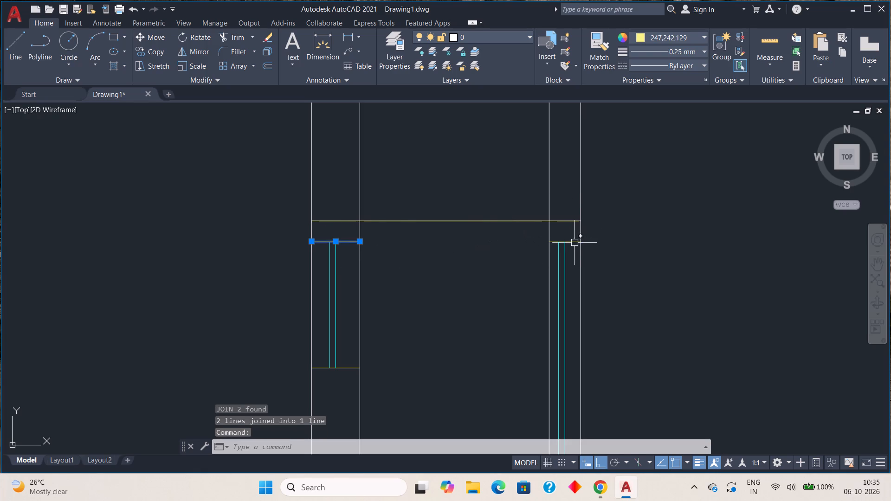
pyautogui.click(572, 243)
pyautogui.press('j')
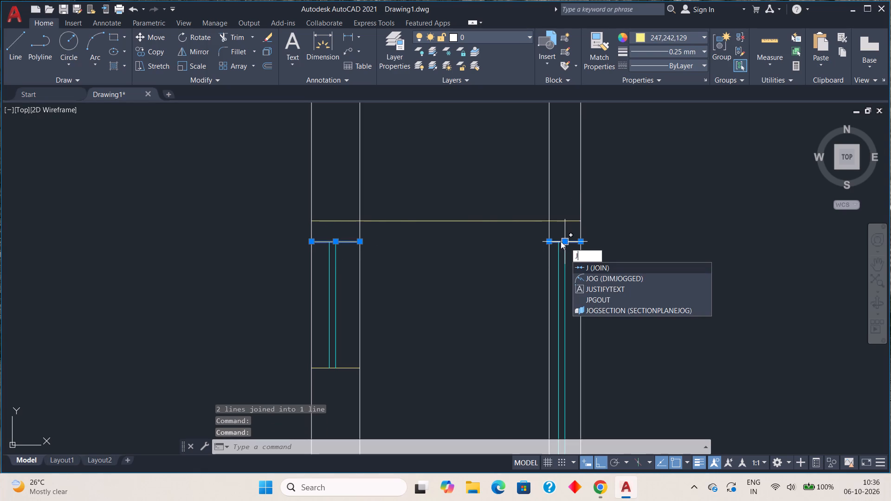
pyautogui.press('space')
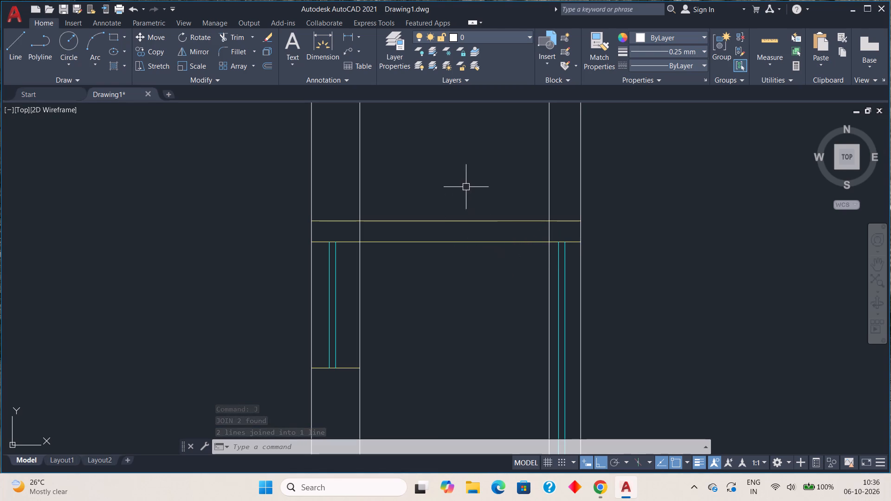
# Trim both joined lintel lines in the gap between the left outer wall and the partition.
pyautogui.click(225, 37)
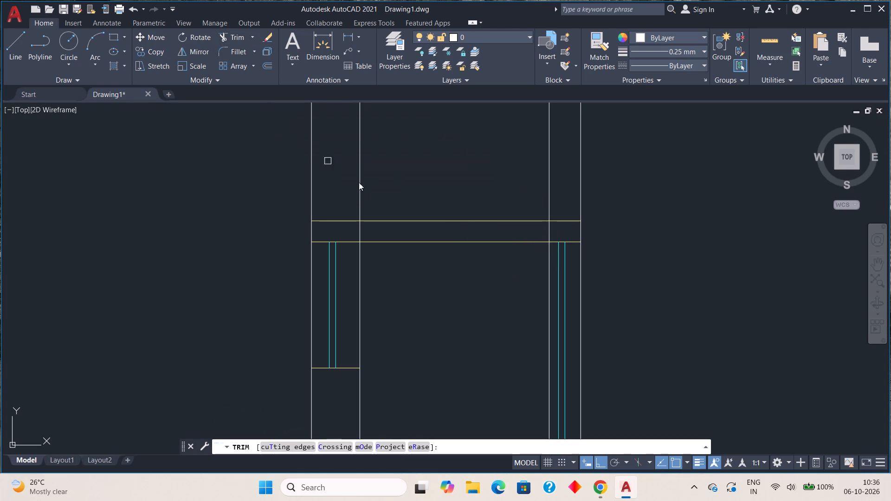
pyautogui.moveTo(420, 174); pyautogui.dragTo(427, 270)
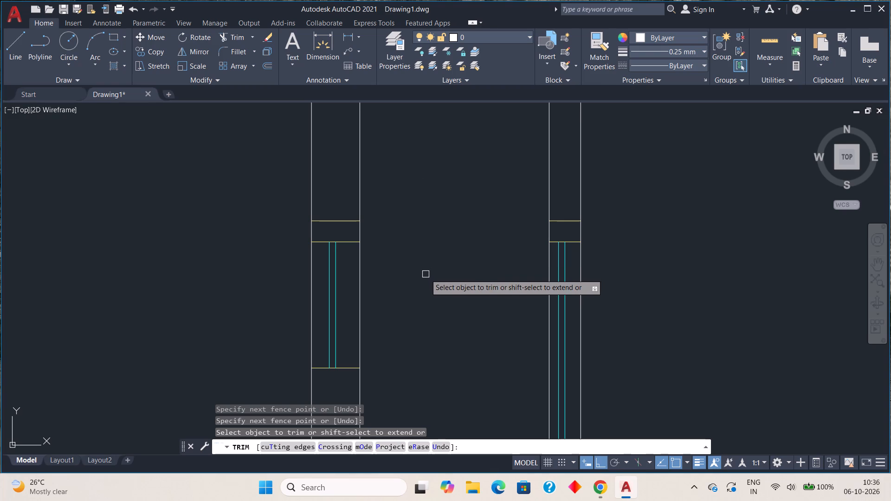
pyautogui.scroll(-1, 433, 275)
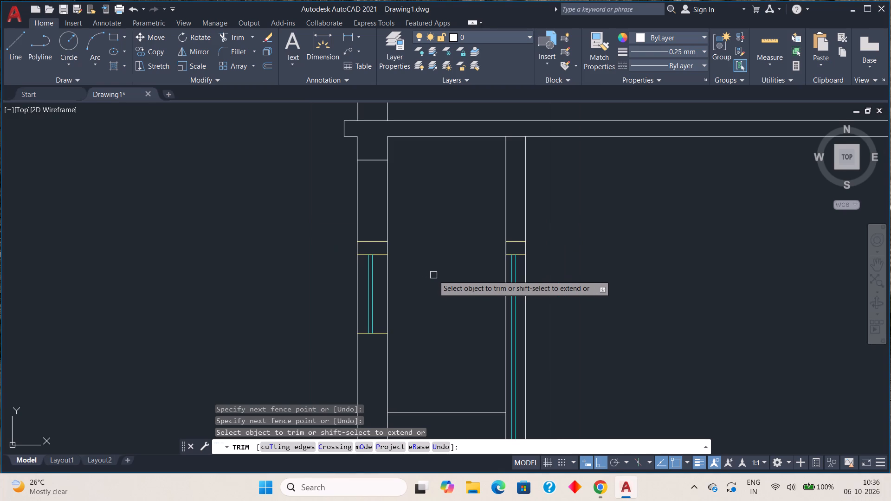
pyautogui.scroll(-3, 436, 272)
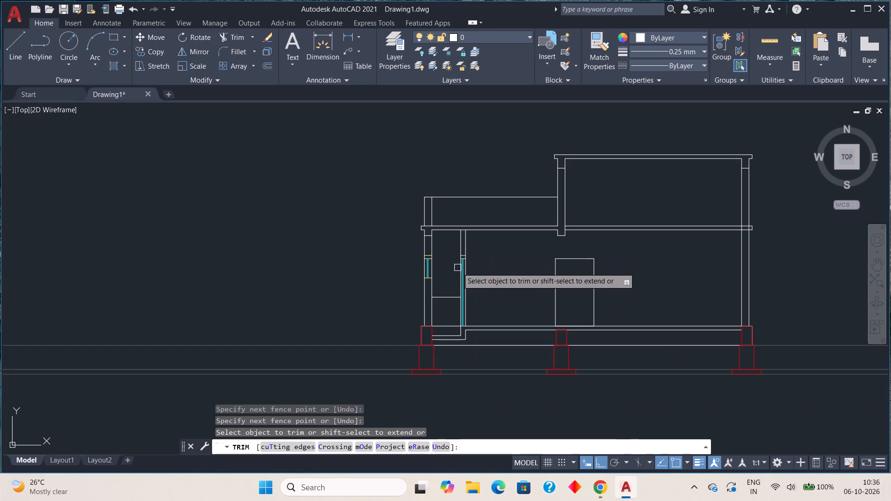
pyautogui.moveTo(523, 286); pyautogui.dragTo(420, 222, button='middle')
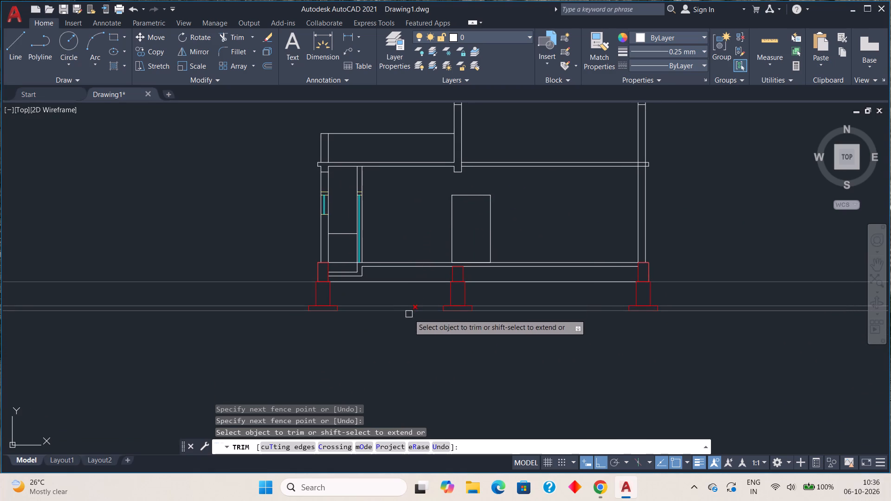
pyautogui.press('Escape')
pyautogui.press('Escape')
pyautogui.press('Escape')
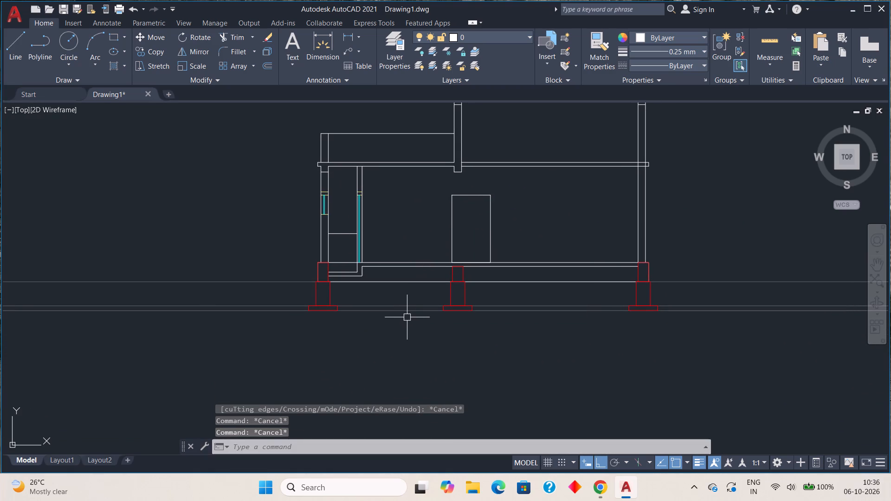
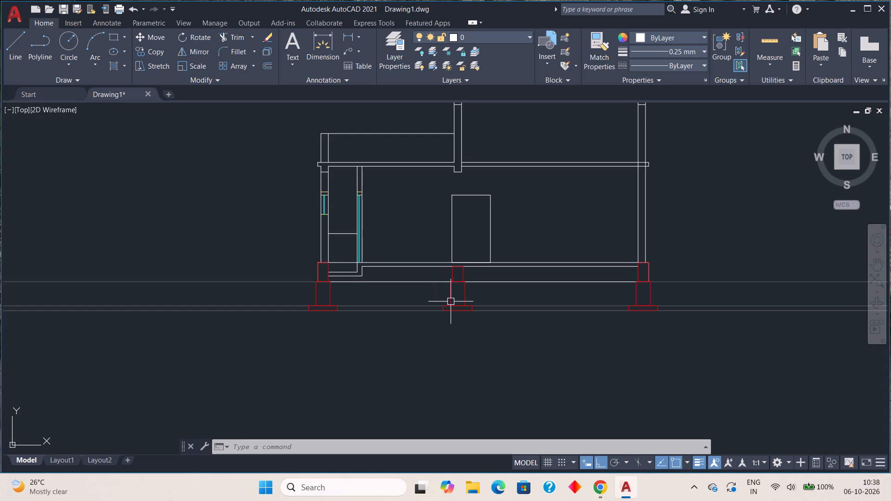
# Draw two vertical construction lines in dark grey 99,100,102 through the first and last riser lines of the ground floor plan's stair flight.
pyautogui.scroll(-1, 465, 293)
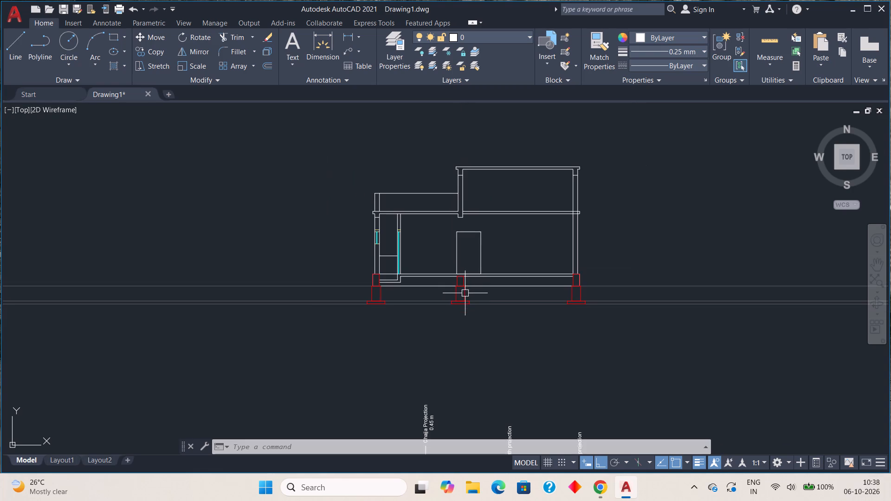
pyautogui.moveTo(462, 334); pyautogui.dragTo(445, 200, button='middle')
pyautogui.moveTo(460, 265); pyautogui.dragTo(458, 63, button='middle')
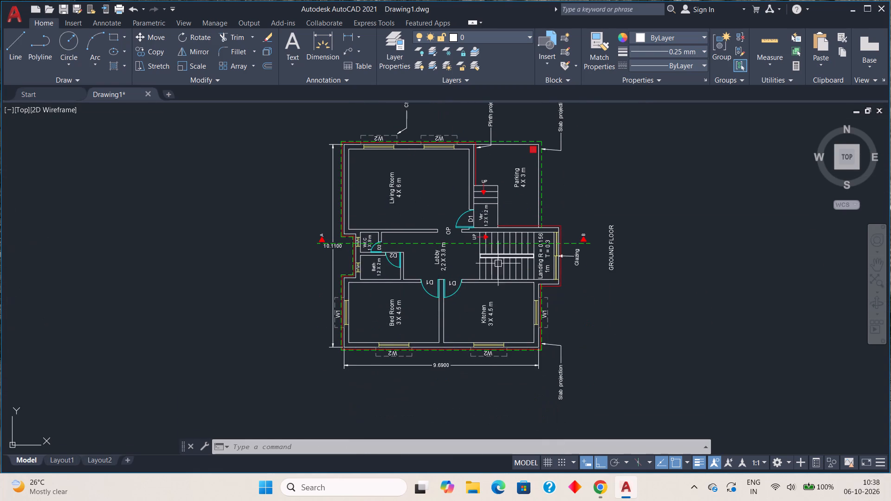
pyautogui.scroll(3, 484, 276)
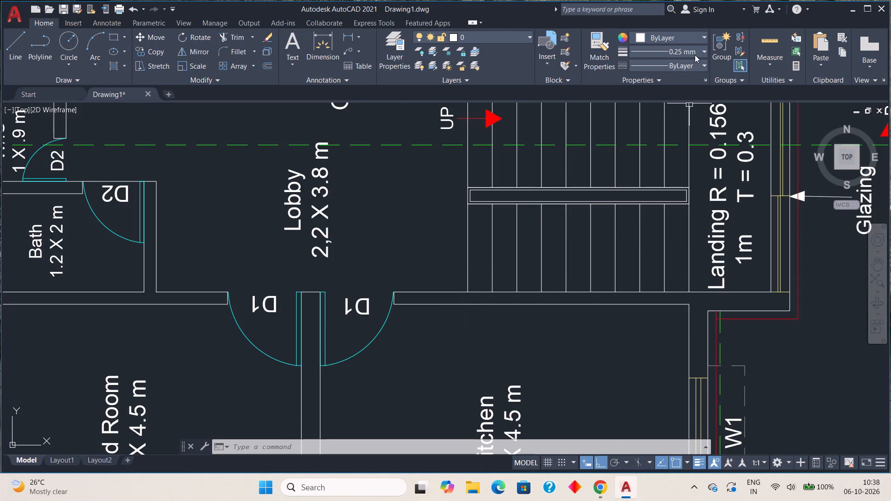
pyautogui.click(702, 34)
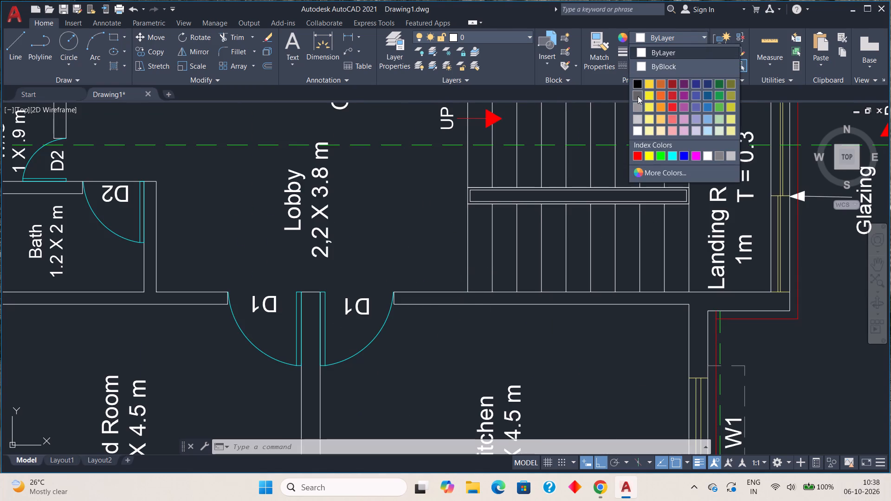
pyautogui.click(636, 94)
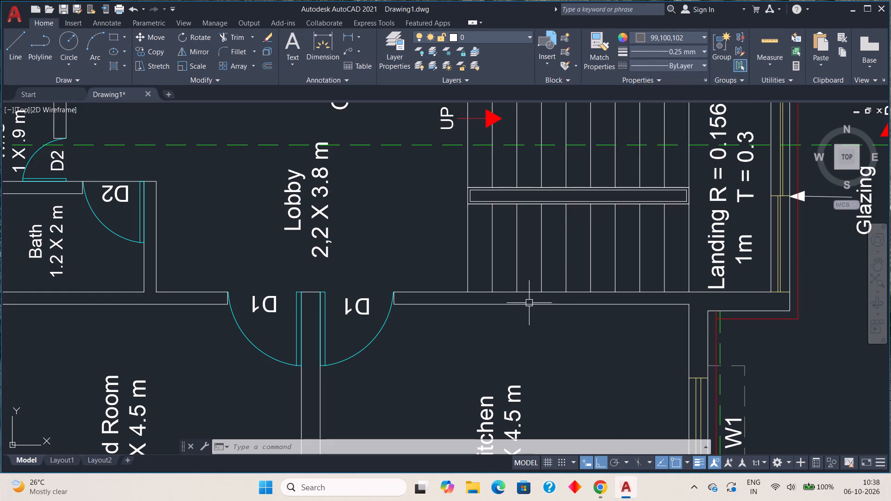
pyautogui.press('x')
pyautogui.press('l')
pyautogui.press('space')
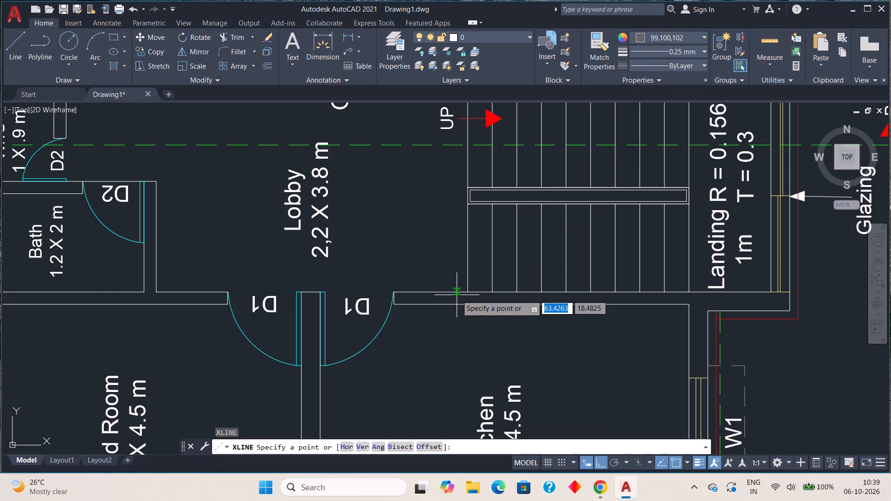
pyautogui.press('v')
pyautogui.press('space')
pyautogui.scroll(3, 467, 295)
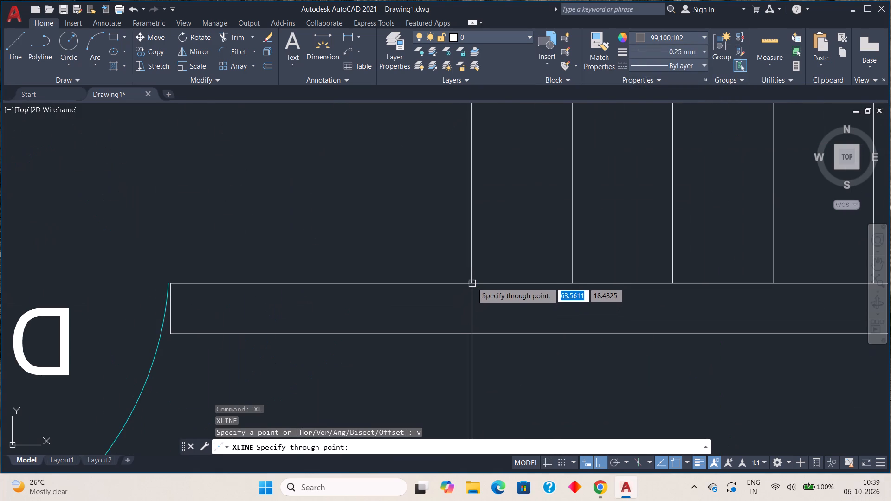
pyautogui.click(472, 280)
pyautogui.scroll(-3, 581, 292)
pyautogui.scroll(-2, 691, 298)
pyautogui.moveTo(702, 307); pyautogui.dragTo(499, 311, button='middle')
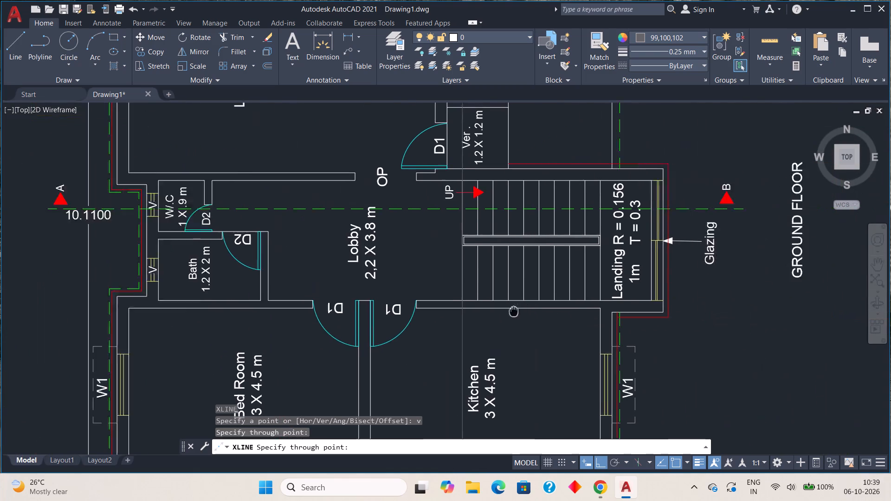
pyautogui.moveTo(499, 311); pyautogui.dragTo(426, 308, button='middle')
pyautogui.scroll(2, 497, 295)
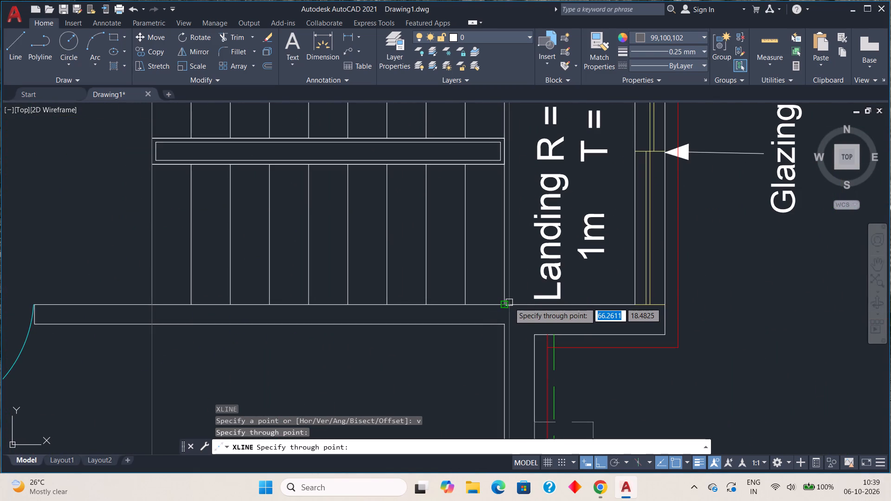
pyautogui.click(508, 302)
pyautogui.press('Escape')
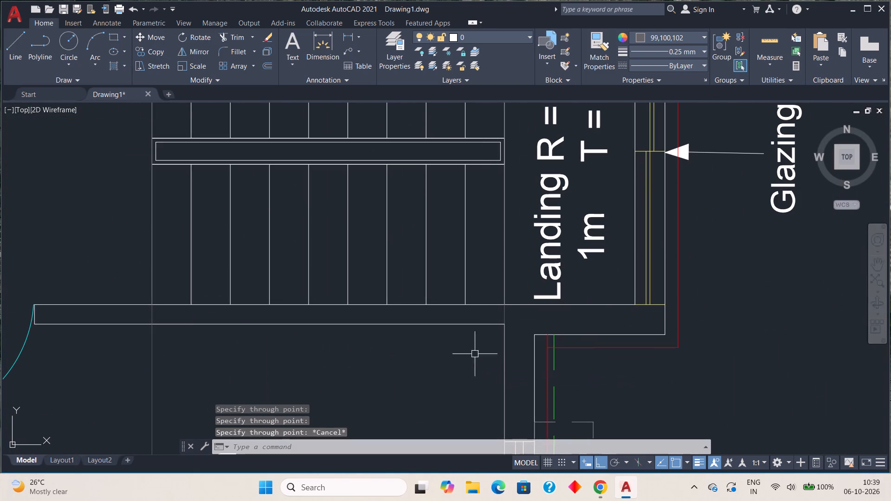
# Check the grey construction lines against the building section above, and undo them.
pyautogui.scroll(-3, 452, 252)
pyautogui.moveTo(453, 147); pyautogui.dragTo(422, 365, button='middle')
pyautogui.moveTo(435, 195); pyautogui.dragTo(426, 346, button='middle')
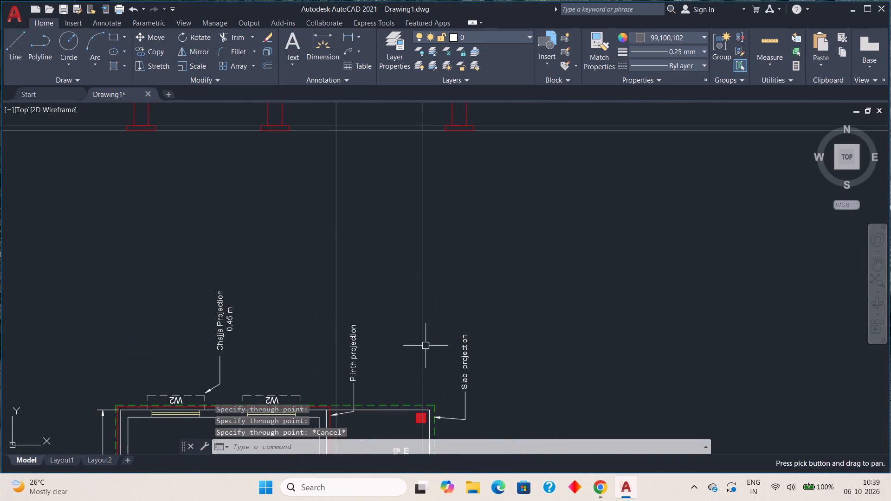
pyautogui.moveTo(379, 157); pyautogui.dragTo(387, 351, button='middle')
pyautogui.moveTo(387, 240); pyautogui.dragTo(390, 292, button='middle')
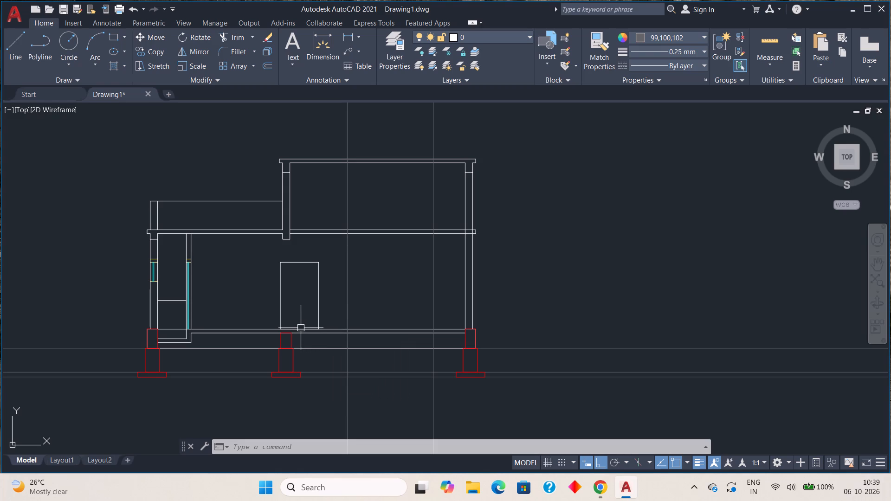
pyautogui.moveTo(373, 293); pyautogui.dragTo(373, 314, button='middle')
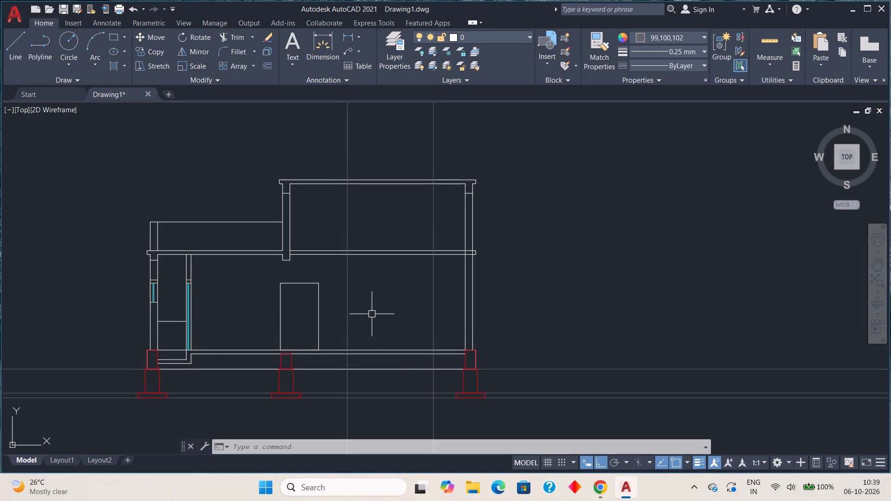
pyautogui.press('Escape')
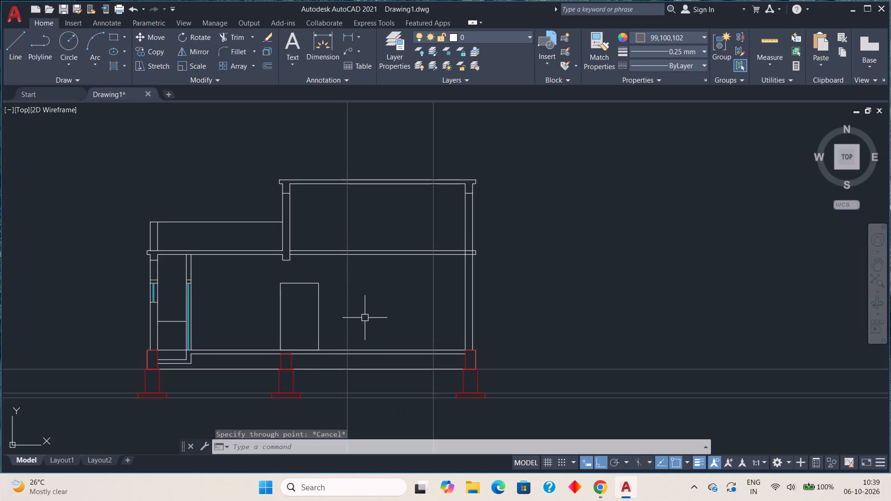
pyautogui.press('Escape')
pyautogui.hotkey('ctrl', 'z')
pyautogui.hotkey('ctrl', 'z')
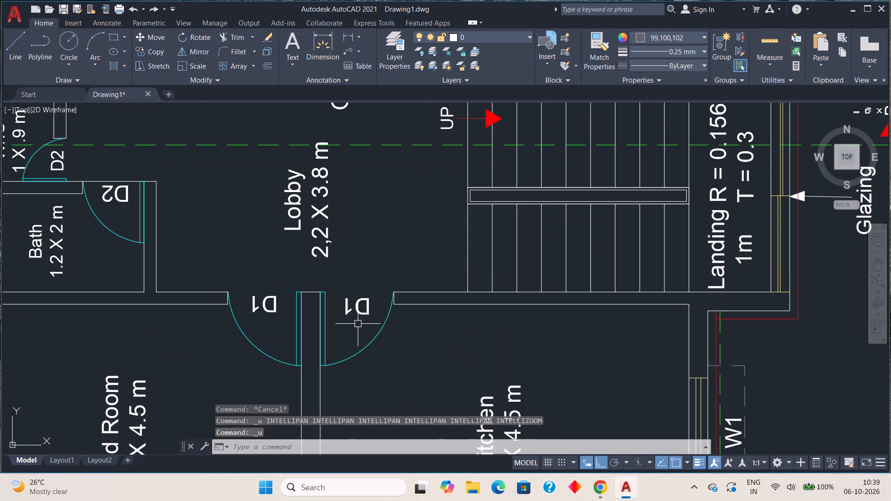
# With the object colour set to ByLayer, draw vertical construction lines through the plan stair's first riser and its landing edge.
pyautogui.scroll(-1, 368, 317)
pyautogui.scroll(-3, 491, 263)
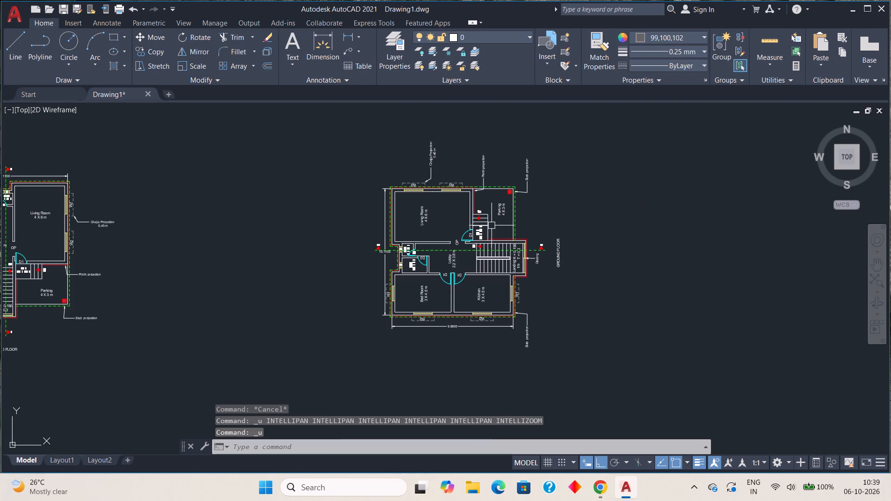
pyautogui.moveTo(491, 230); pyautogui.dragTo(460, 285, button='middle')
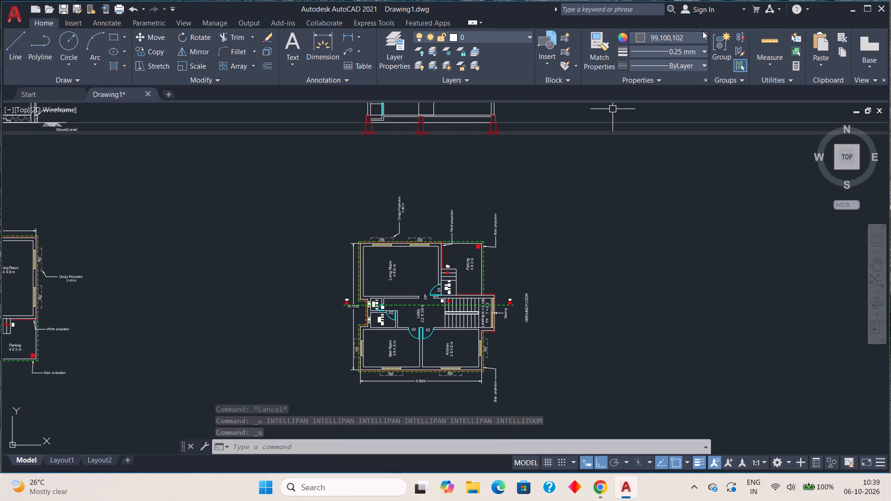
pyautogui.click(703, 31)
pyautogui.click(645, 54)
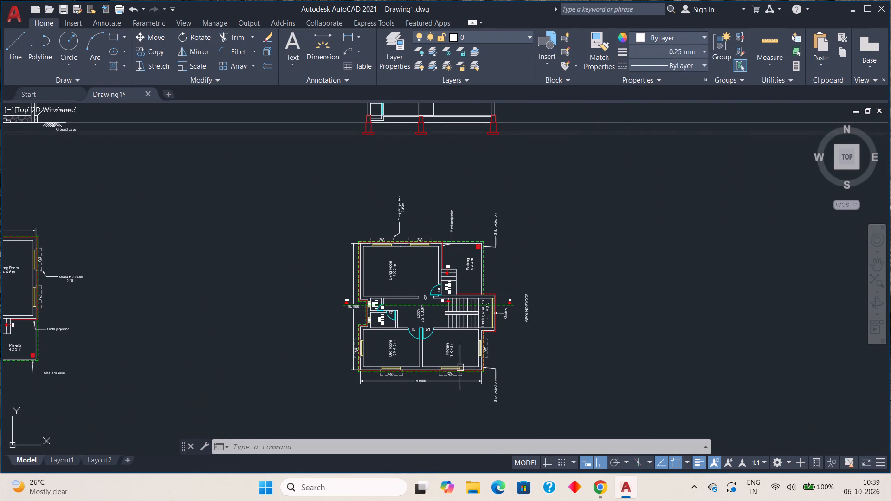
pyautogui.scroll(3, 437, 328)
pyautogui.write('xl')
pyautogui.press('space')
pyautogui.press('v')
pyautogui.press('space')
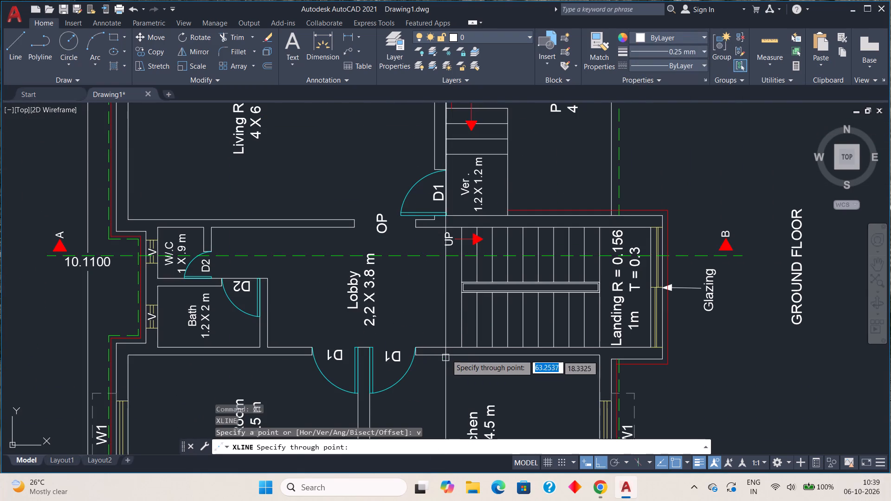
pyautogui.scroll(5, 449, 350)
pyautogui.scroll(-3, 621, 350)
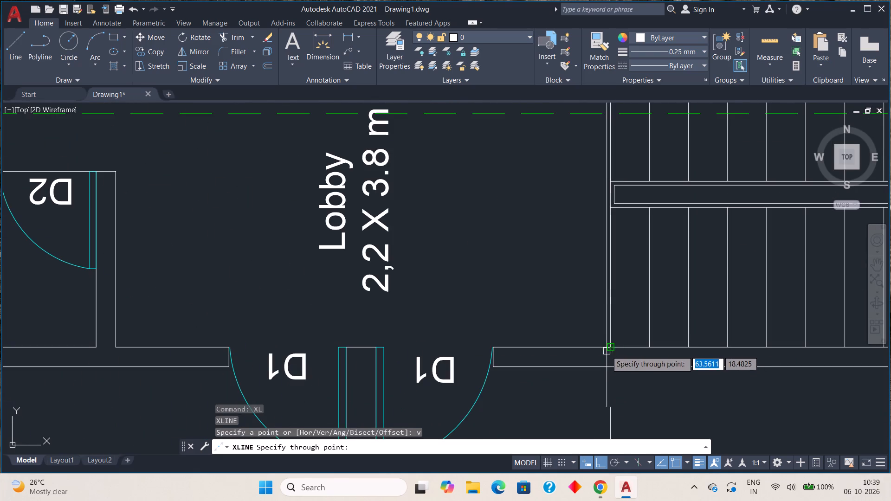
pyautogui.click(613, 345)
pyautogui.scroll(-2, 679, 352)
pyautogui.moveTo(665, 360); pyautogui.dragTo(359, 360, button='middle')
pyautogui.scroll(2, 485, 347)
pyautogui.click(487, 355)
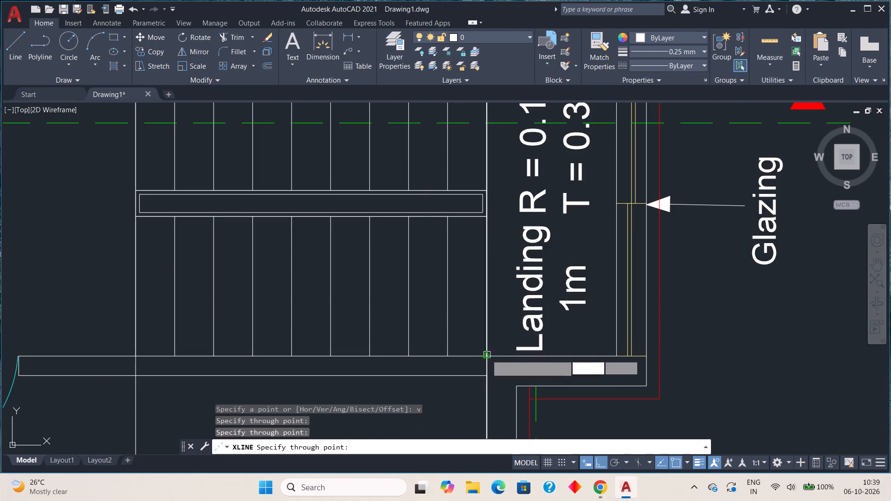
pyautogui.press('Escape')
# Draw a green polyline step in the section, 0.15 up and 0.3 across, starting where the first construction line meets the floor line.
pyautogui.scroll(-4, 450, 381)
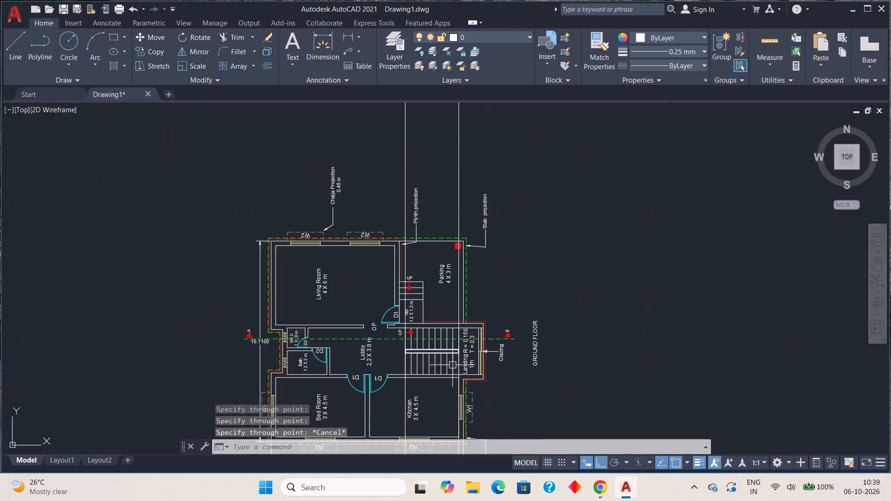
pyautogui.moveTo(454, 268); pyautogui.dragTo(425, 444, button='middle')
pyautogui.moveTo(419, 260); pyautogui.dragTo(402, 419, button='middle')
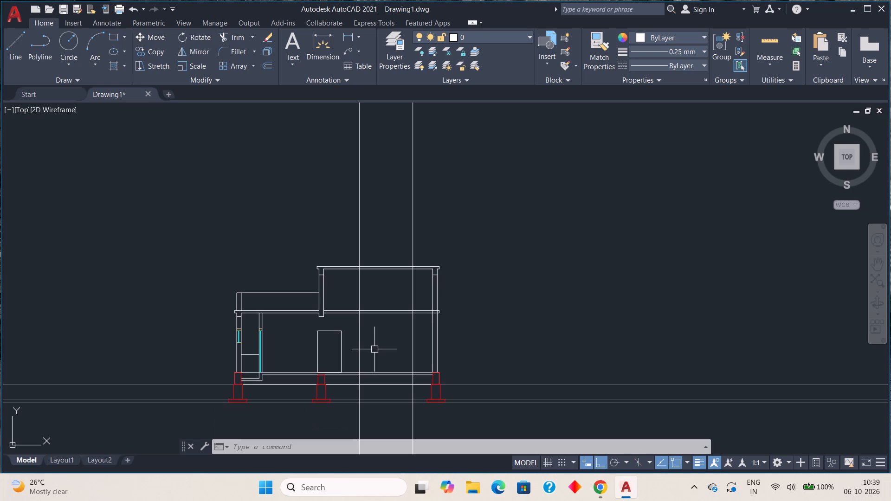
pyautogui.scroll(-1, 493, 235)
pyautogui.moveTo(492, 227); pyautogui.dragTo(484, 256, button='middle')
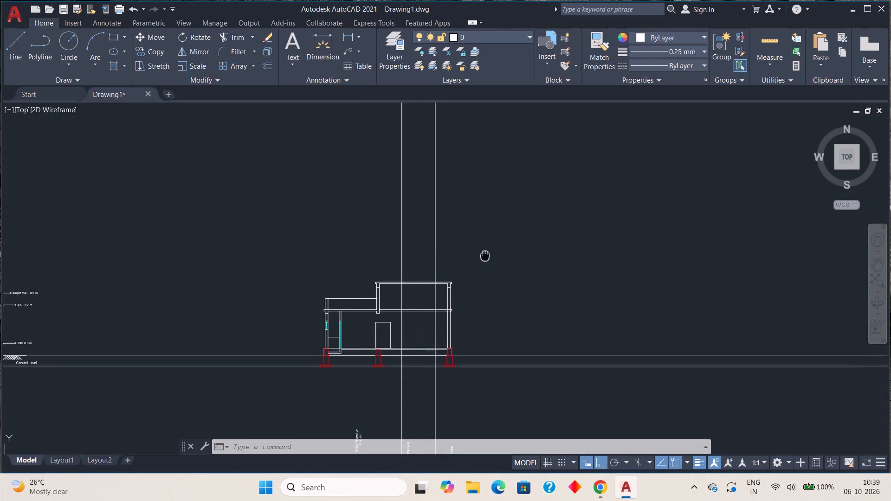
pyautogui.moveTo(484, 256); pyautogui.dragTo(478, 266, button='middle')
pyautogui.click(704, 32)
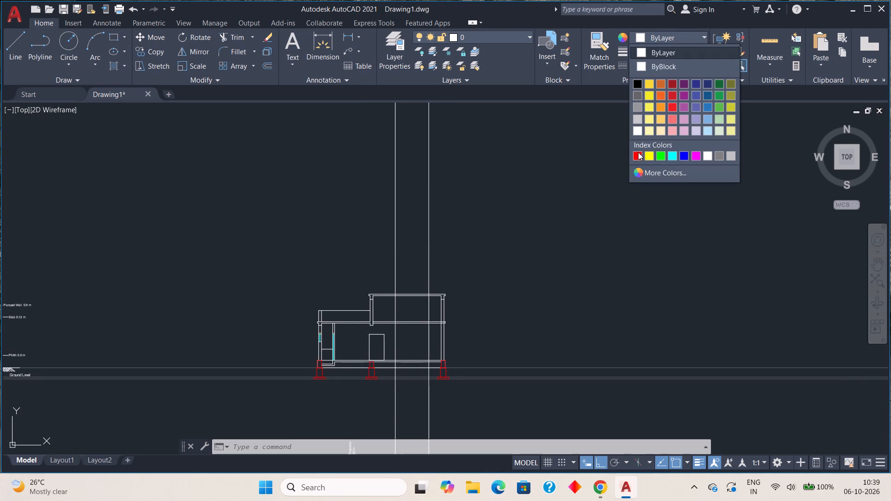
pyautogui.click(661, 155)
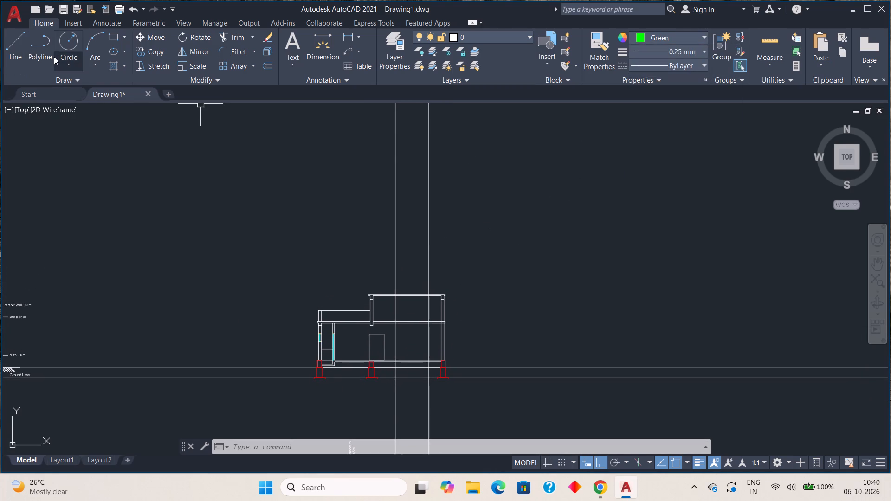
pyautogui.click(34, 50)
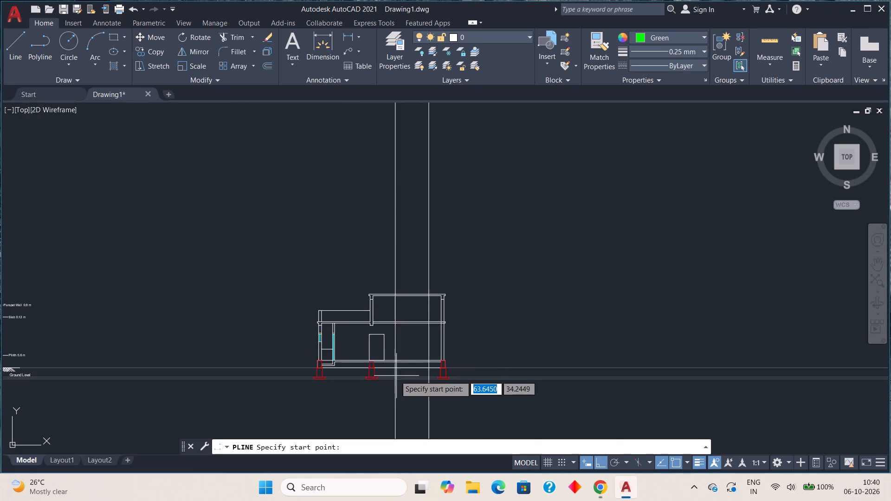
pyautogui.scroll(4, 394, 359)
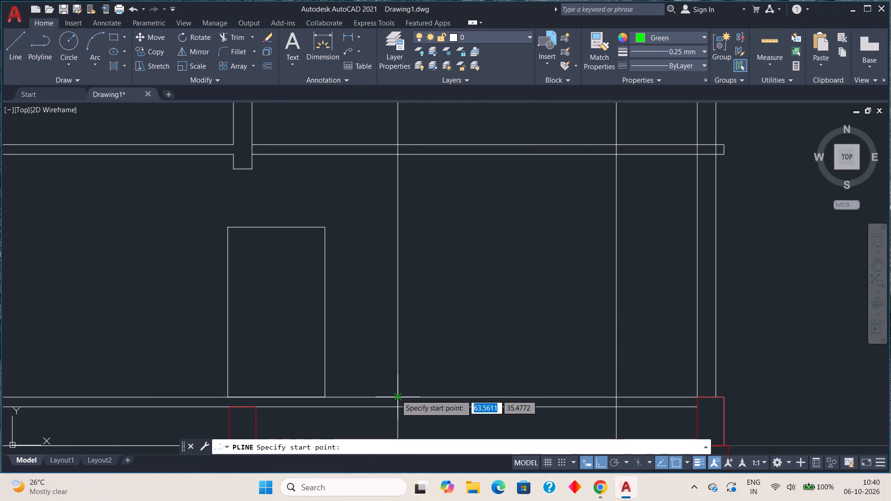
pyautogui.click(396, 395)
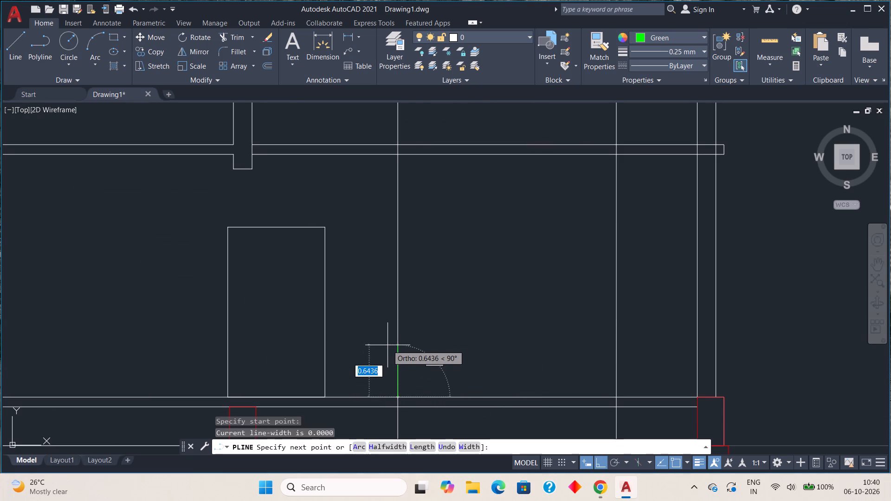
pyautogui.write('.1')
pyautogui.write('5')
pyautogui.press('space')
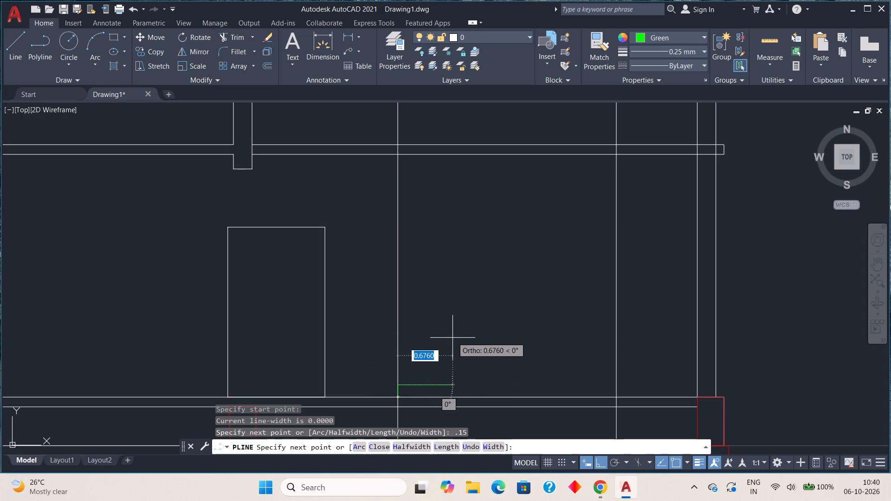
pyautogui.write('.3')
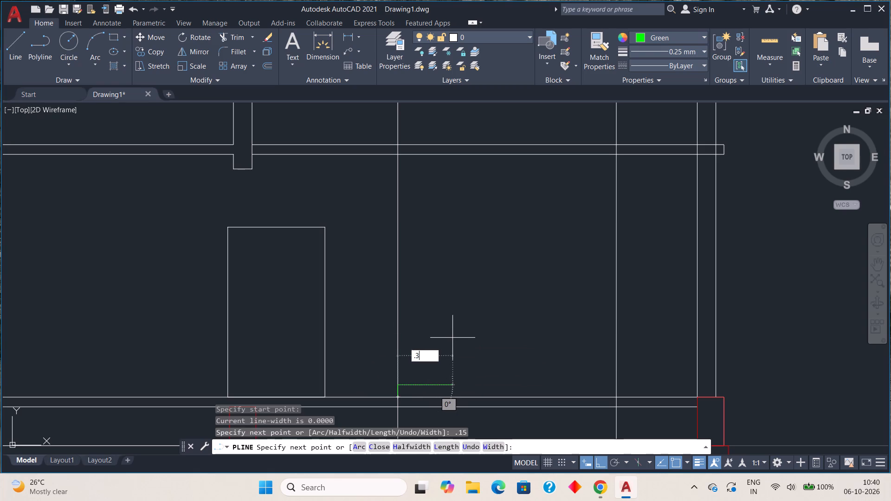
pyautogui.press('space')
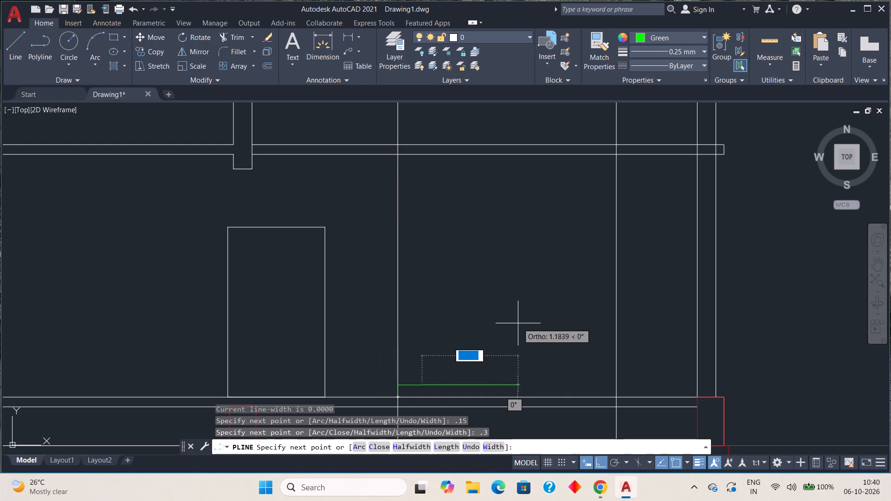
pyautogui.press('Escape')
# With Ortho off, copy the green step from its riser base onto each successive tread end, adding four steps.
pyautogui.scroll(3, 410, 394)
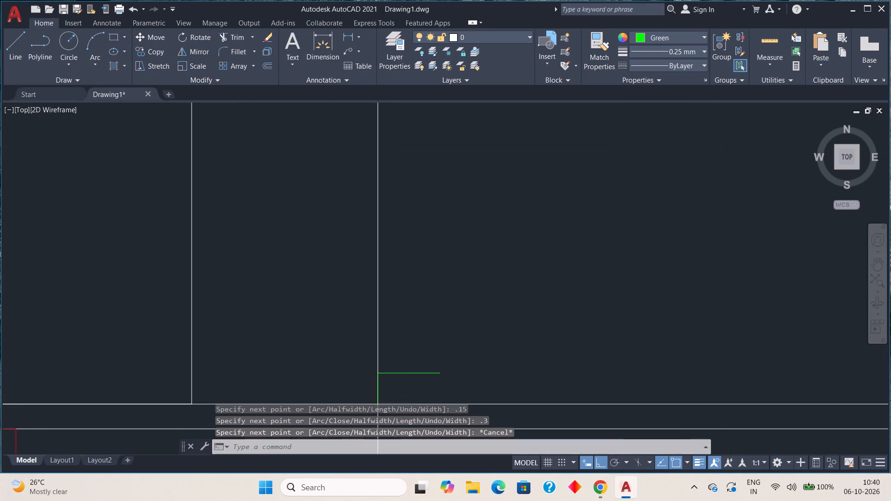
pyautogui.scroll(1, 410, 394)
pyautogui.click(328, 365)
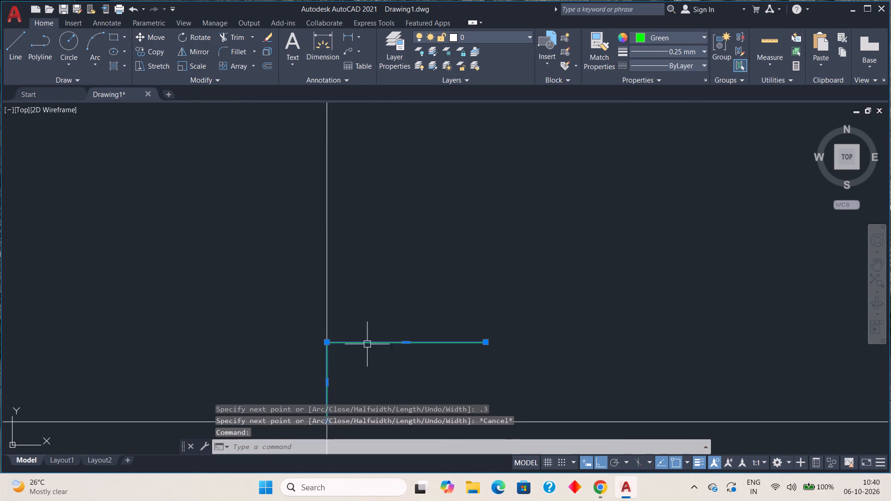
pyautogui.scroll(-4, 345, 375)
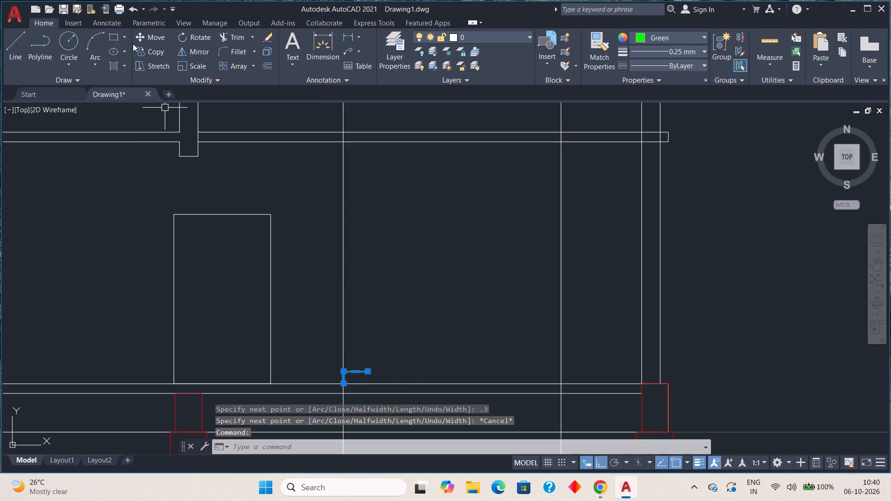
pyautogui.click(142, 45)
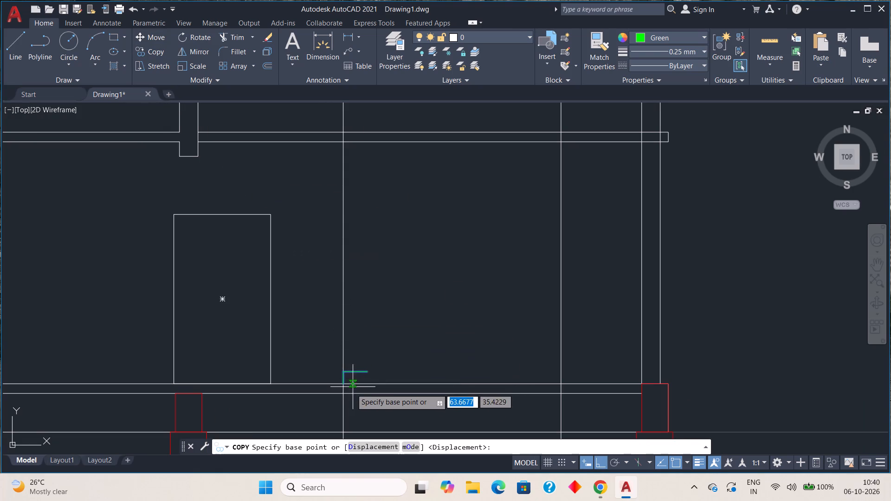
pyautogui.scroll(4, 347, 392)
pyautogui.click(320, 343)
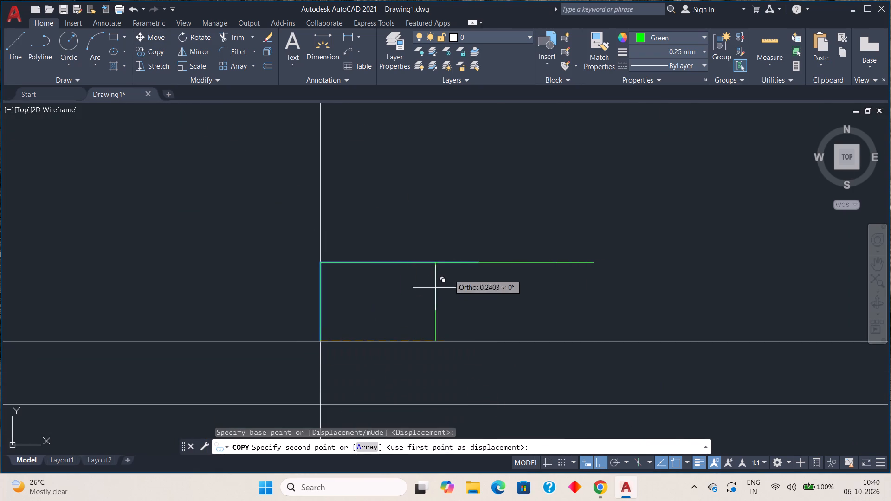
pyautogui.click(600, 461)
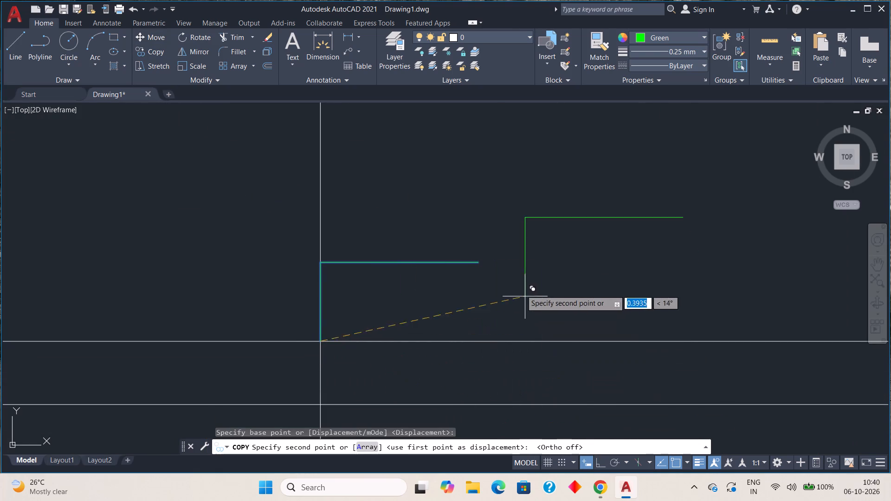
pyautogui.click(479, 261)
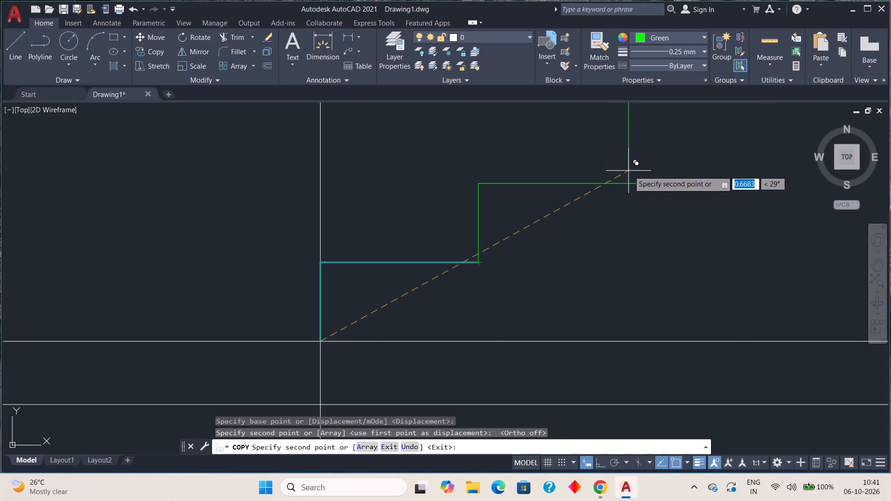
pyautogui.click(637, 183)
pyautogui.scroll(-2, 647, 199)
pyautogui.moveTo(674, 202); pyautogui.dragTo(651, 214, button='middle')
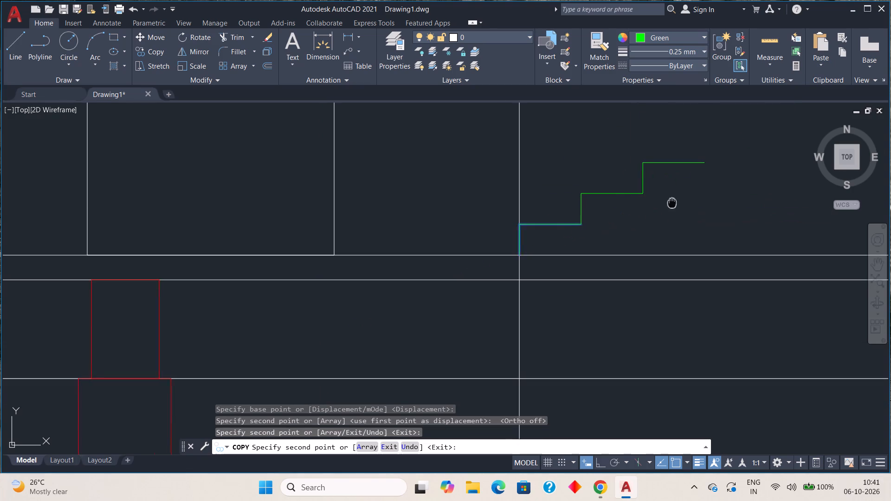
pyautogui.moveTo(651, 214); pyautogui.dragTo(482, 303, button='middle')
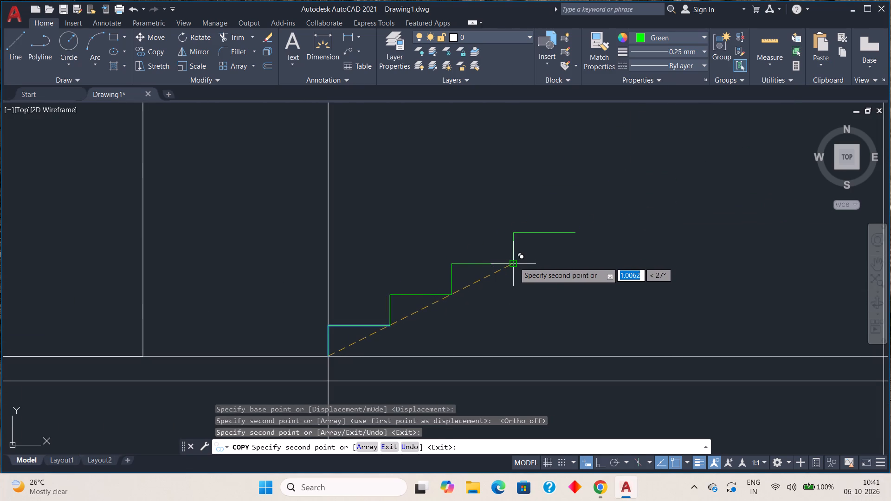
pyautogui.click(514, 262)
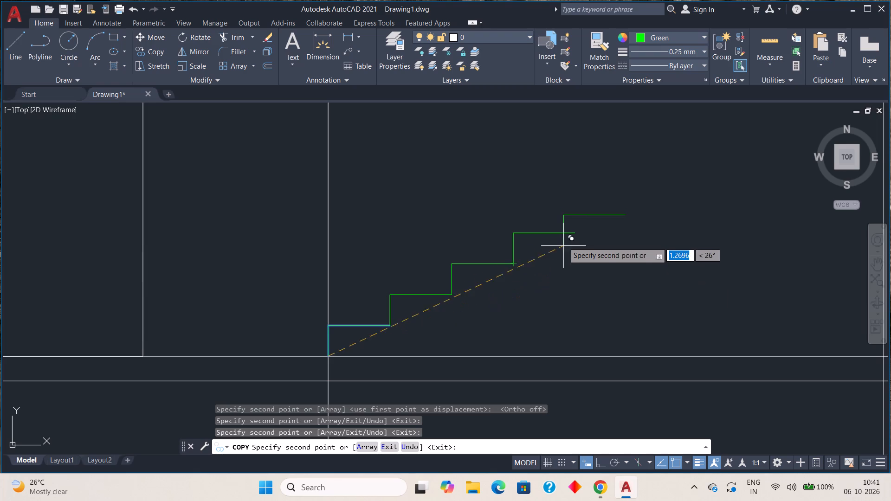
pyautogui.click(575, 232)
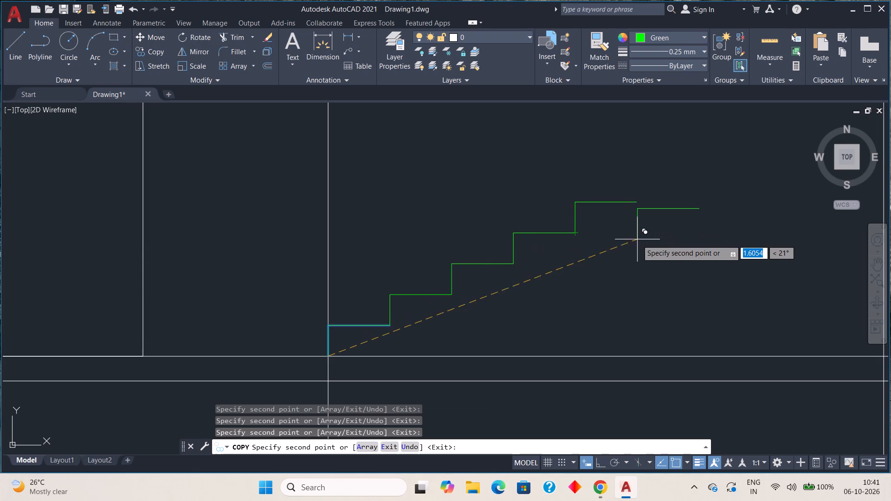
# Continue the copies tread end to tread end with five more steps, placing the last riser on the second construction line.
pyautogui.moveTo(625, 248); pyautogui.dragTo(566, 278, button='middle')
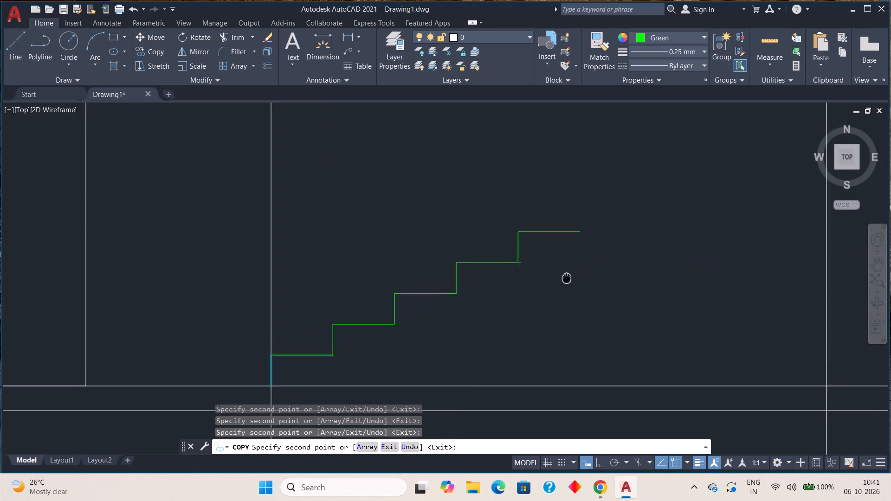
pyautogui.moveTo(566, 278); pyautogui.dragTo(558, 283, button='middle')
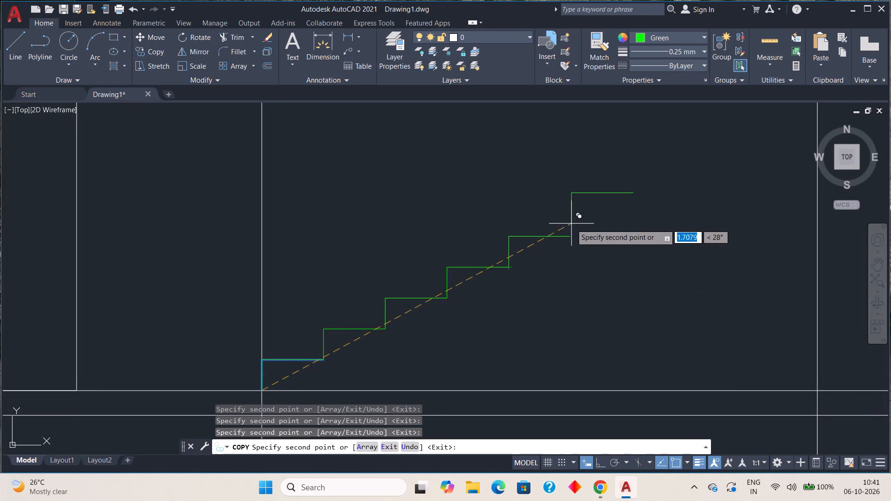
pyautogui.click(571, 236)
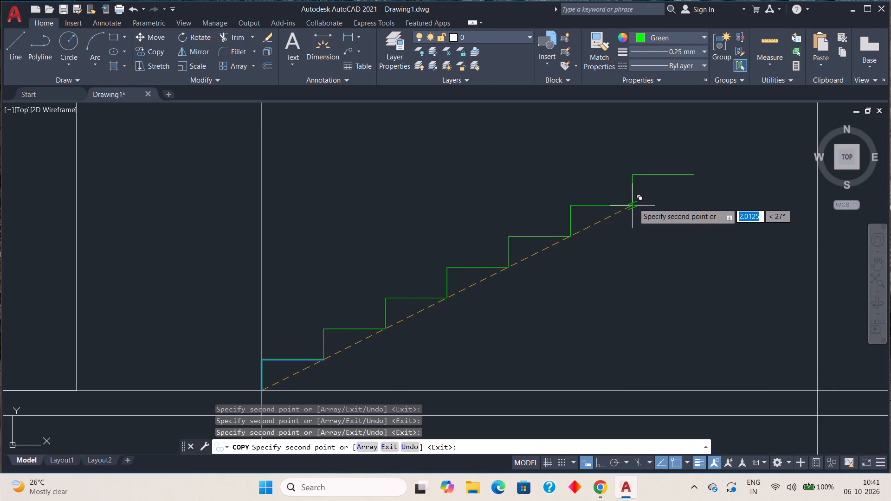
pyautogui.click(630, 206)
pyautogui.moveTo(673, 206); pyautogui.dragTo(608, 293, button='middle')
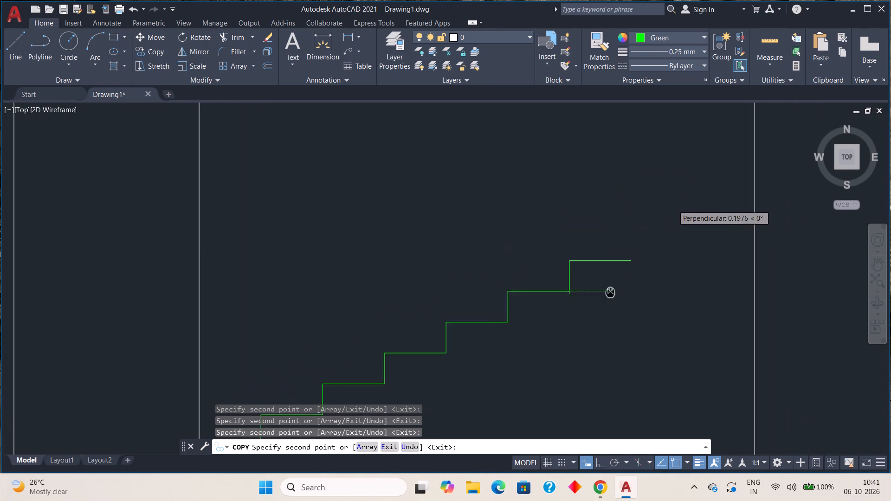
pyautogui.moveTo(608, 293); pyautogui.dragTo(583, 327, button='middle')
pyautogui.click(602, 295)
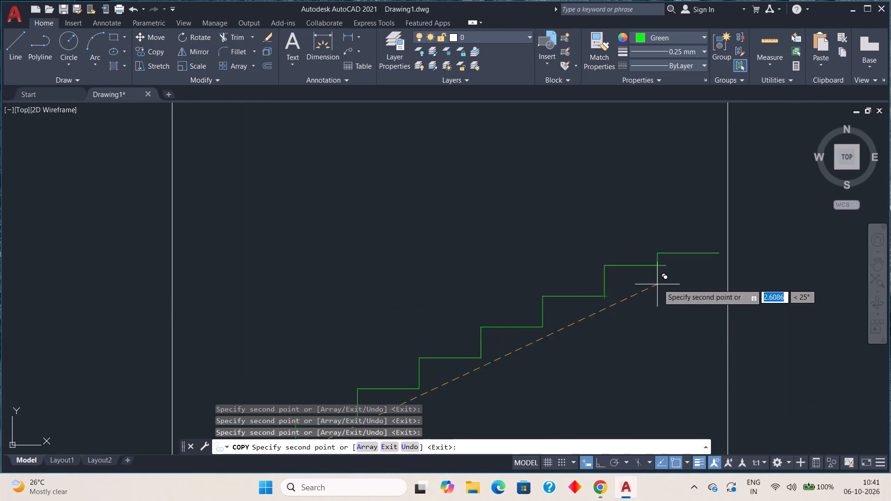
pyautogui.click(662, 266)
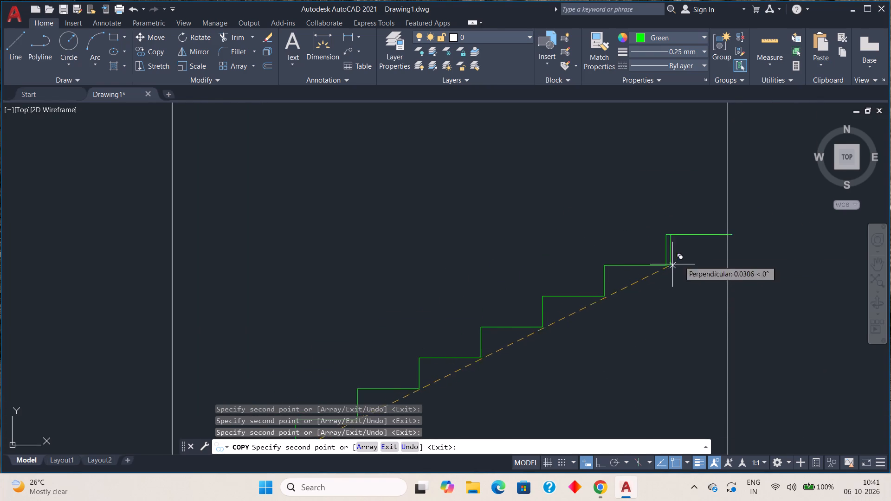
pyautogui.click(726, 234)
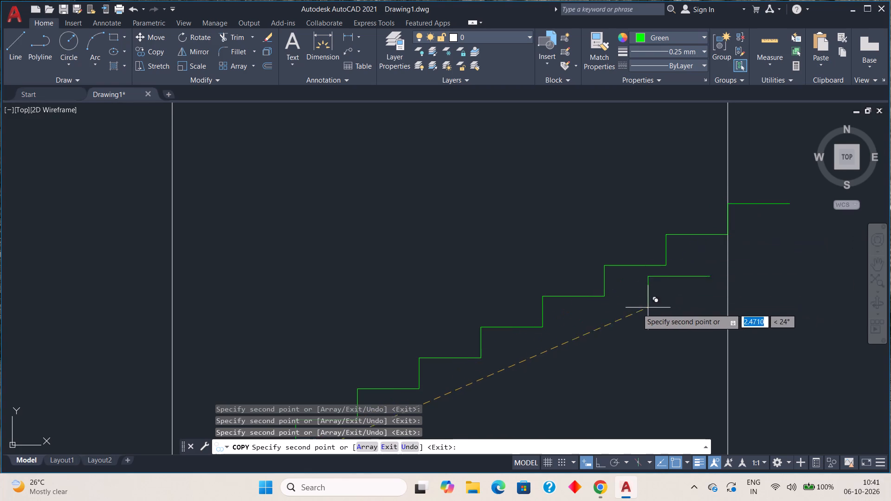
pyautogui.press('Escape')
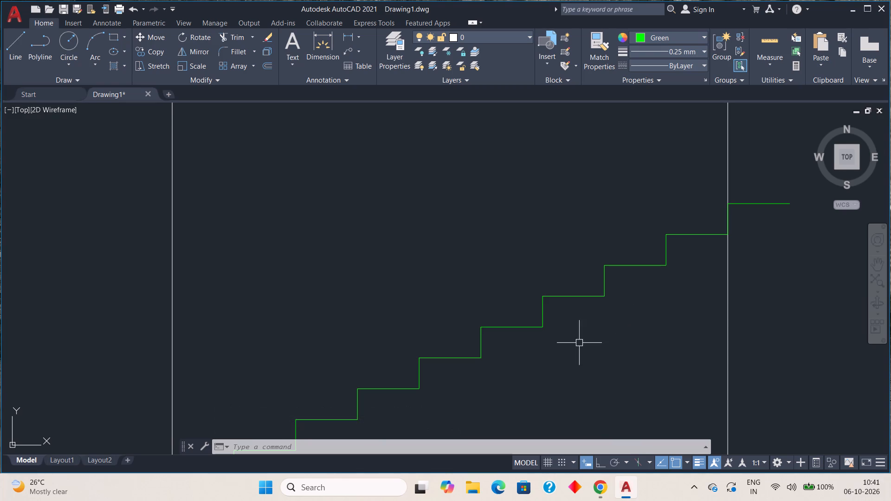
# Stretch the top step's tread end horizontally to the inner face of the outer wall to form the landing.
pyautogui.scroll(-2, 503, 381)
pyautogui.moveTo(492, 378); pyautogui.dragTo(484, 343, button='middle')
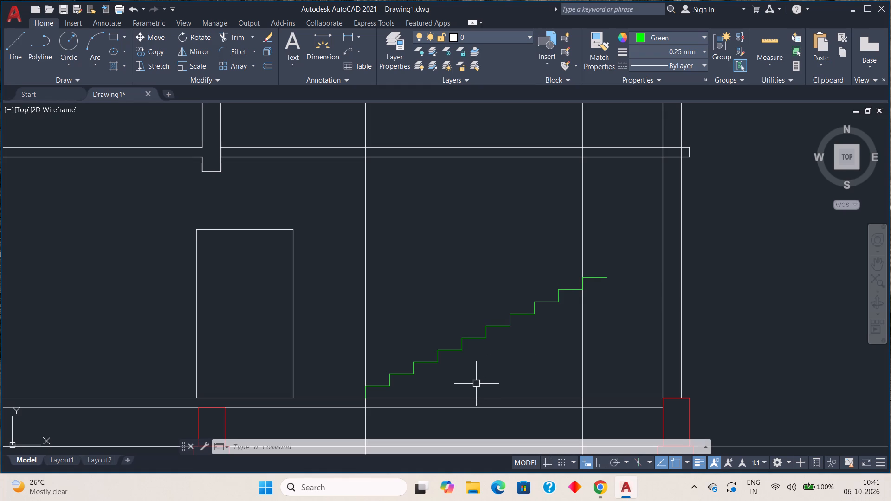
pyautogui.click(603, 277)
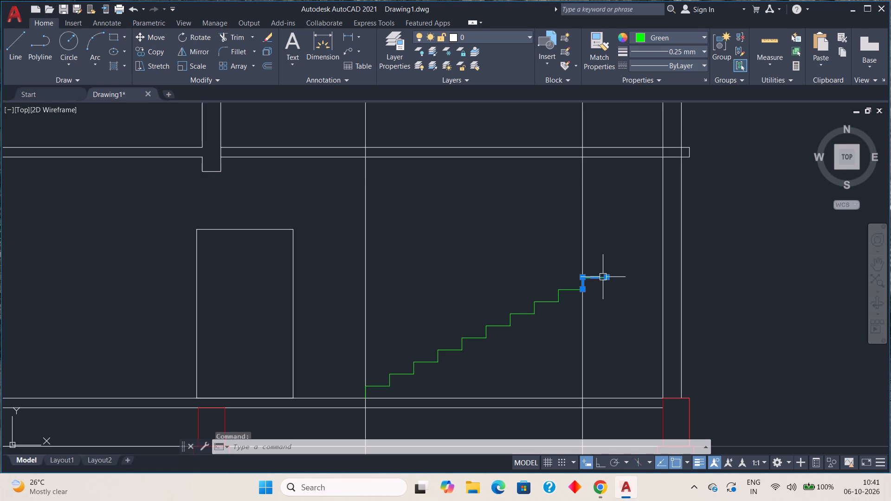
pyautogui.click(606, 277)
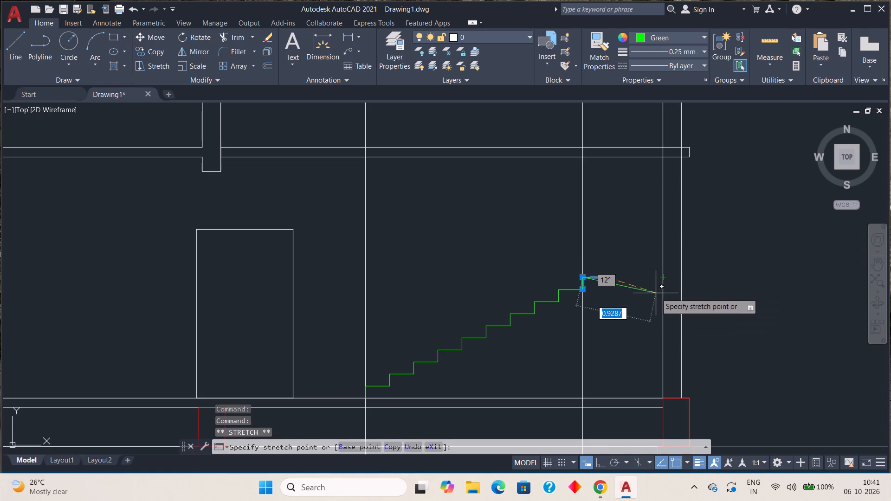
pyautogui.click(665, 275)
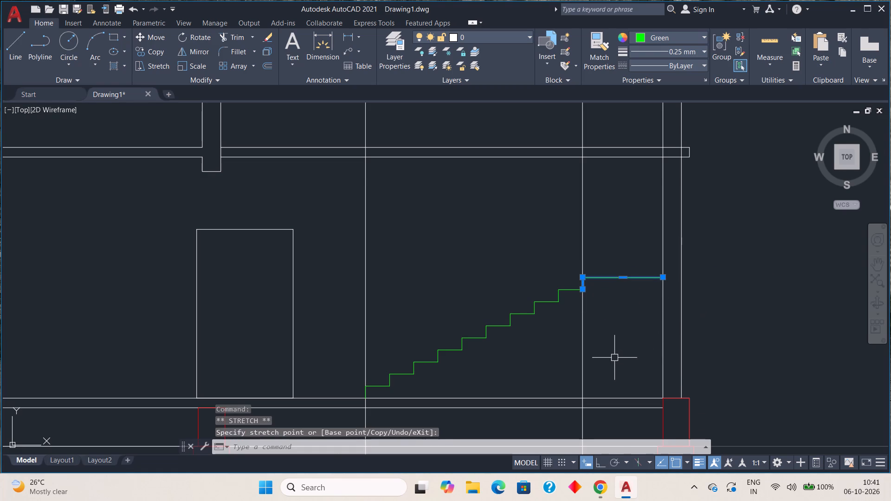
pyautogui.press('Escape')
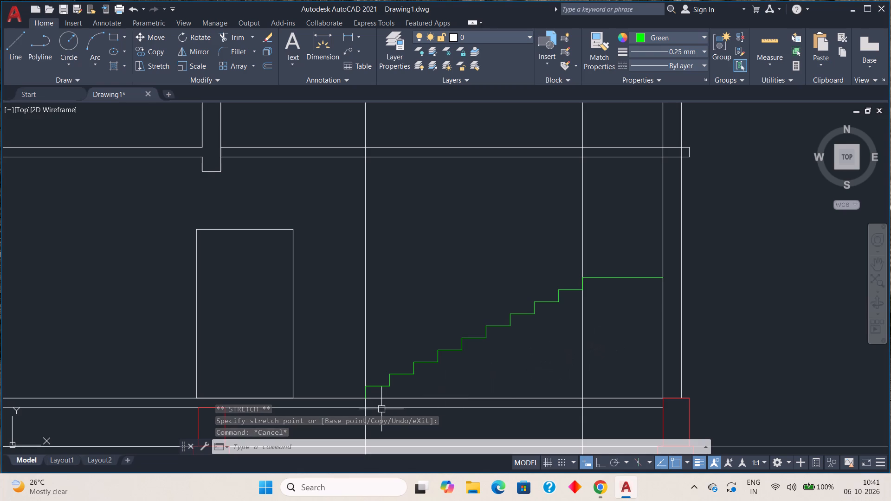
# Draw a sloping line under the steps from the second tread's end to the seventh tread's end.
pyautogui.scroll(3, 361, 404)
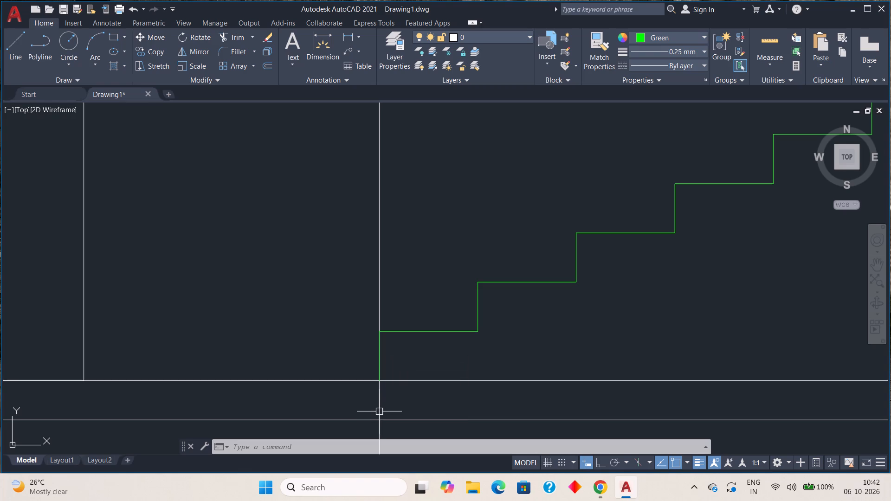
pyautogui.scroll(-2, 433, 318)
pyautogui.moveTo(527, 327); pyautogui.dragTo(467, 352, button='middle')
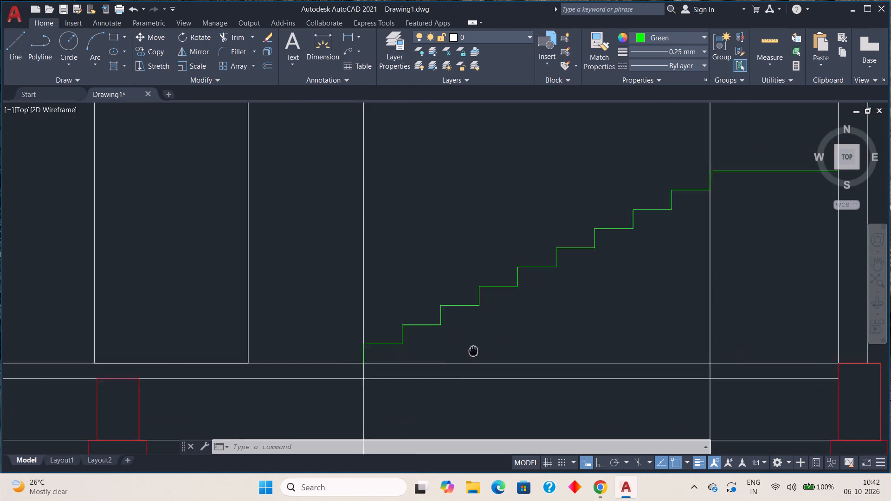
pyautogui.moveTo(467, 352); pyautogui.dragTo(368, 379, button='middle')
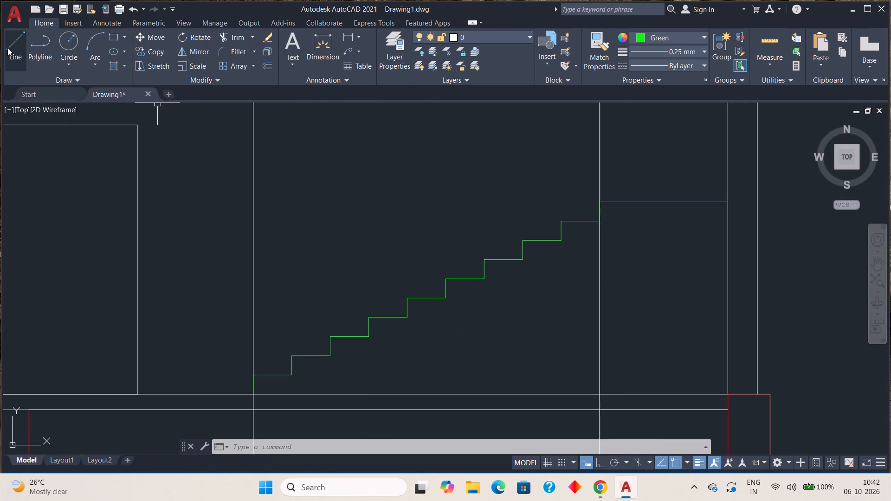
pyautogui.click(7, 48)
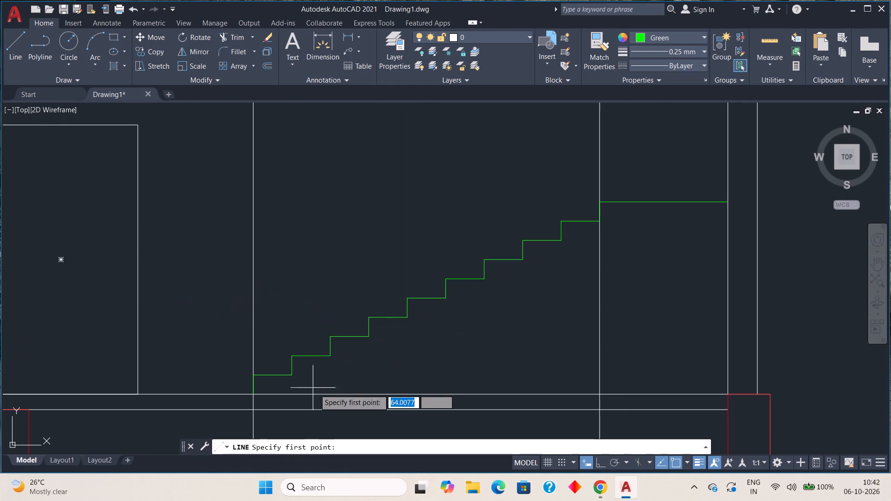
pyautogui.click(329, 355)
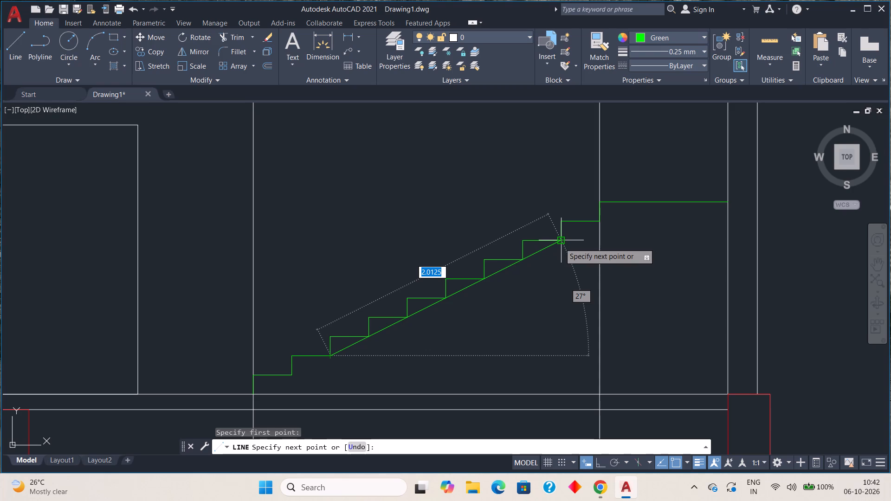
pyautogui.click(524, 263)
pyautogui.press('Escape')
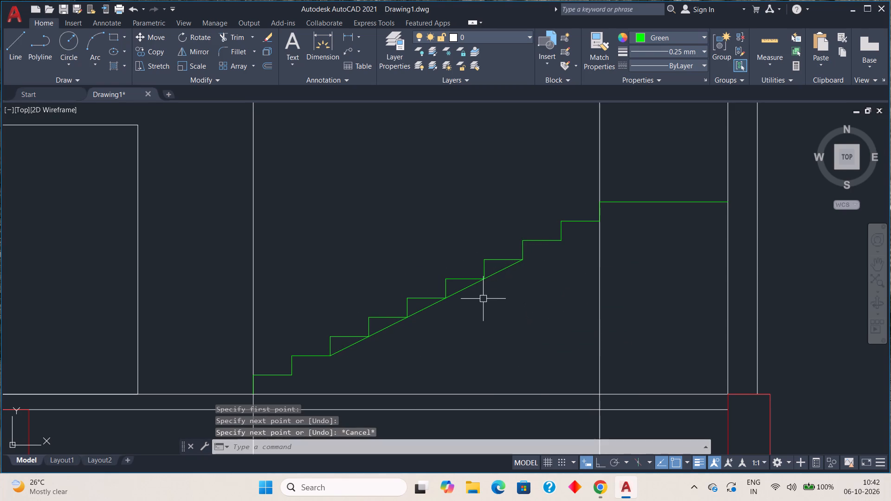
# Offset the sloping line 0.1 to its lower side for the underside of the stair slab.
pyautogui.press('o')
pyautogui.press('Return')
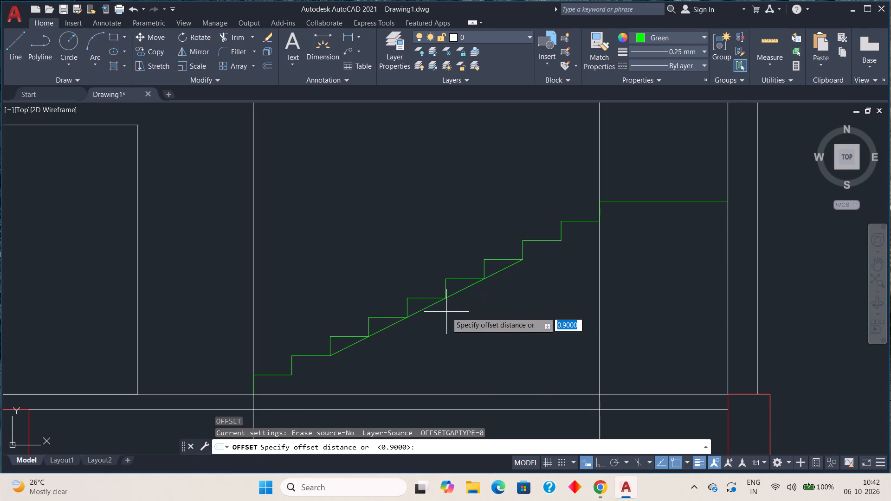
pyautogui.press('.')
pyautogui.write('1')
pyautogui.press('space')
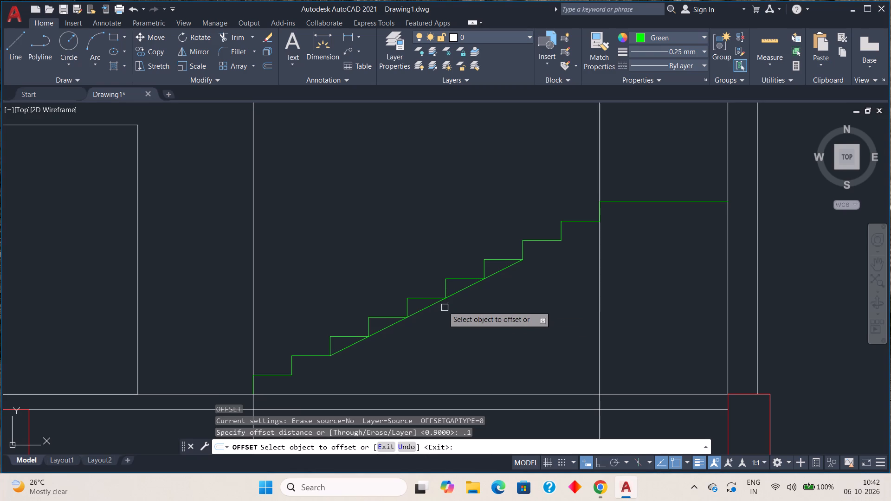
pyautogui.click(436, 304)
pyautogui.click(448, 349)
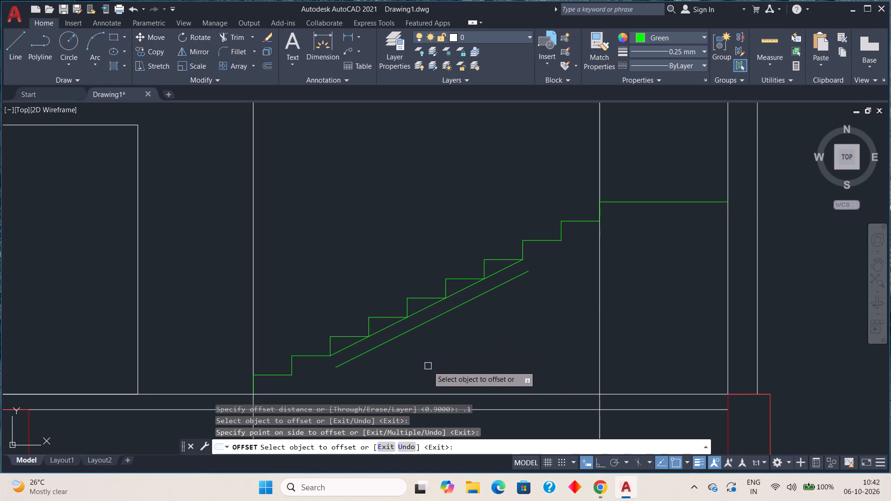
pyautogui.press('Escape')
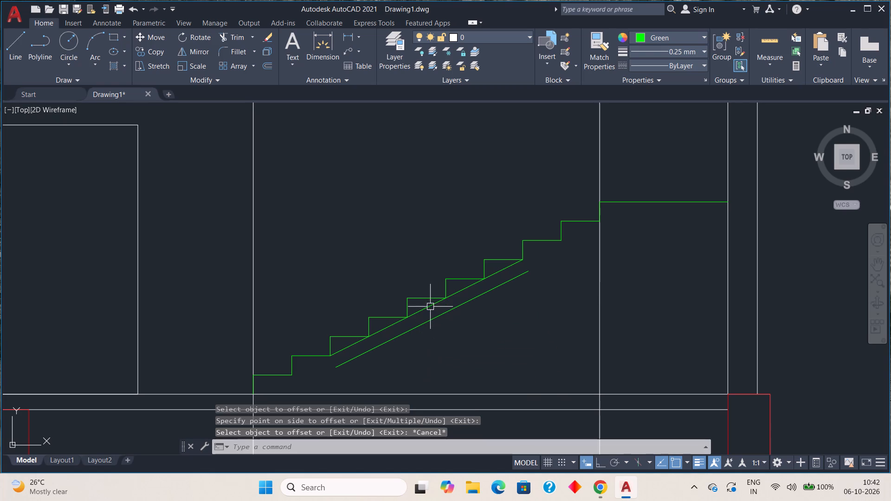
# Delete the original sloping line that touches the step corners.
pyautogui.click(430, 307)
pyautogui.press('Delete')
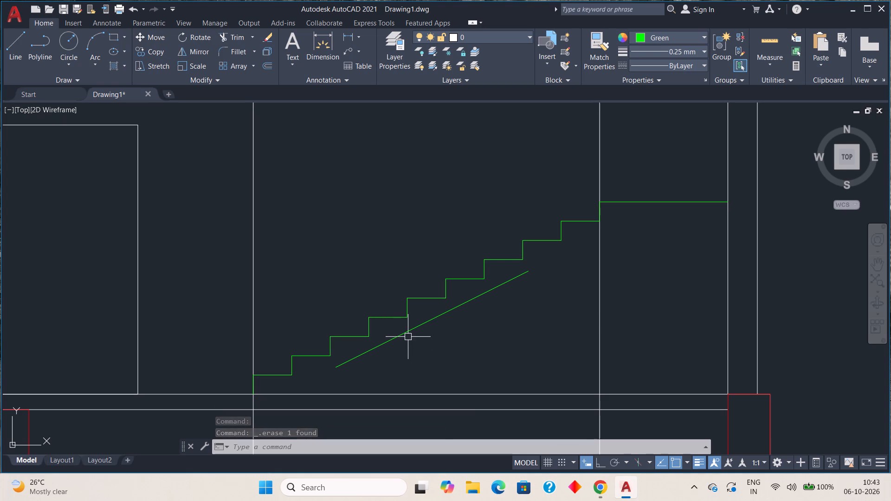
# Extend the sloping underside line down to the floor line and up to the landing line.
pyautogui.write('ex')
pyautogui.press('space')
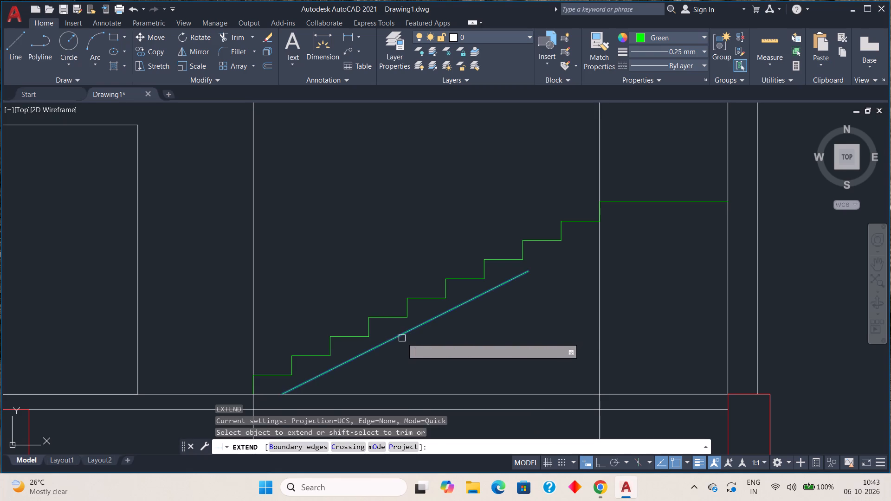
pyautogui.click(402, 338)
pyautogui.click(502, 287)
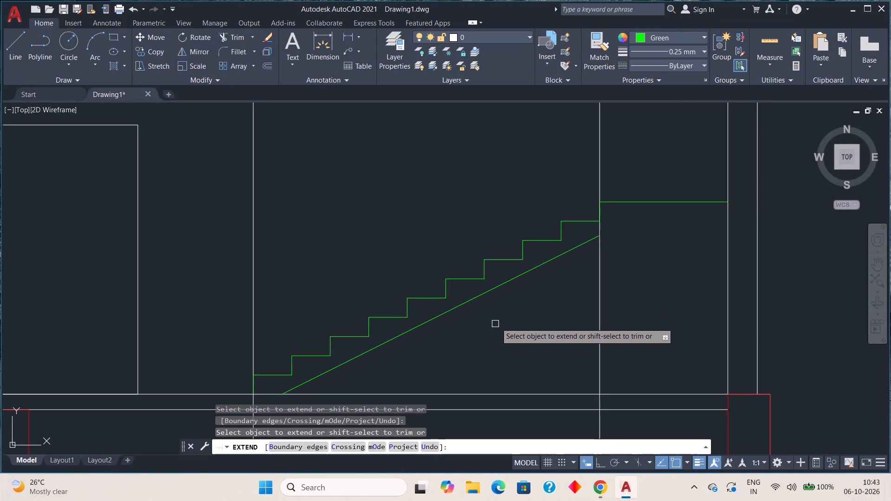
pyautogui.click(554, 255)
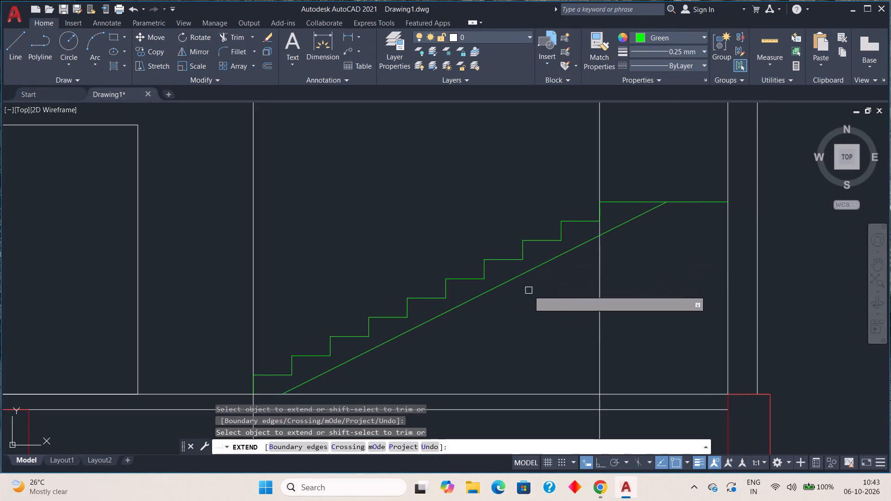
pyautogui.press('Escape')
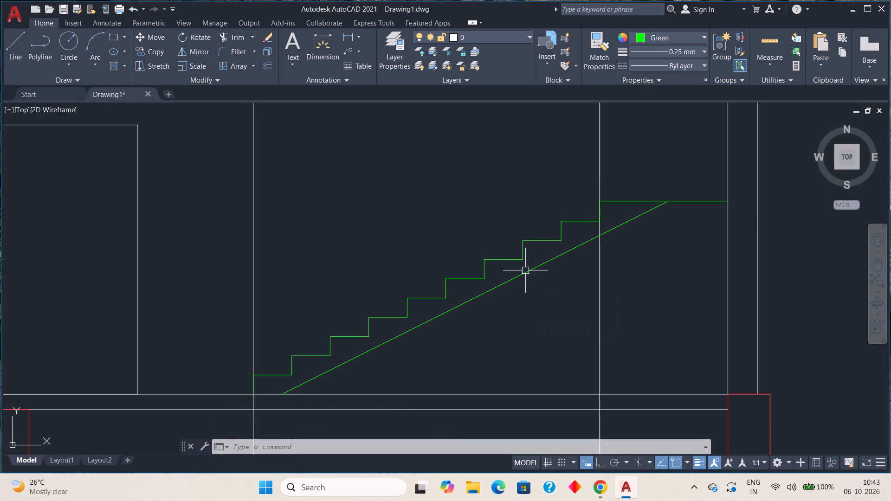
# Explode the top step's polyline so that the landing line is a separate object.
pyautogui.click(620, 202)
pyautogui.press('x')
pyautogui.press('space')
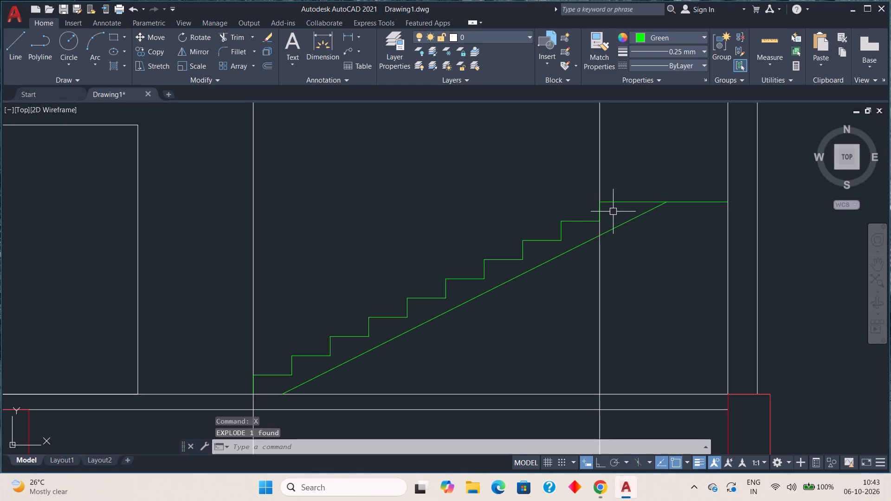
# Offset the landing line 0.15 downward for the underside of the landing slab.
pyautogui.press('o')
pyautogui.press('Return')
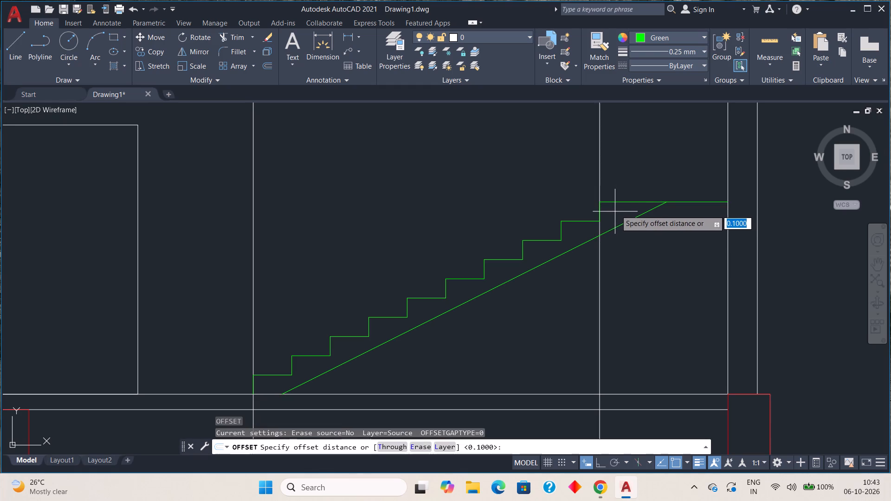
pyautogui.press('.')
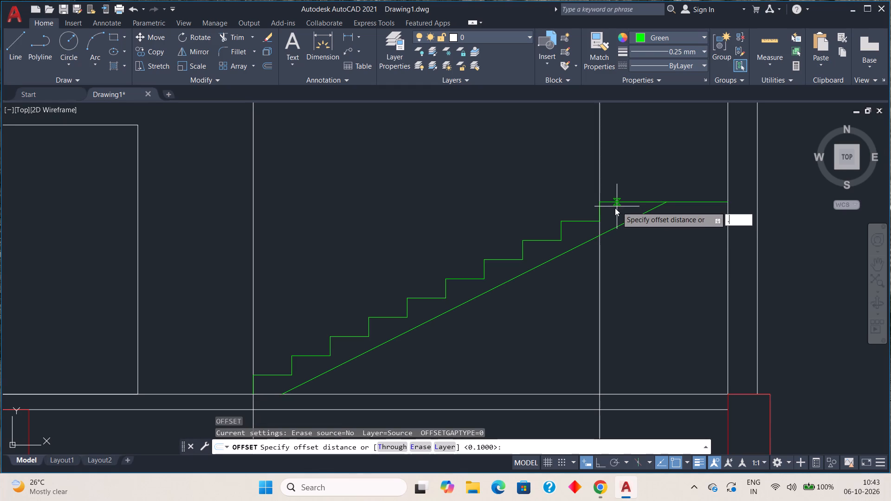
pyautogui.write('15')
pyautogui.press('space')
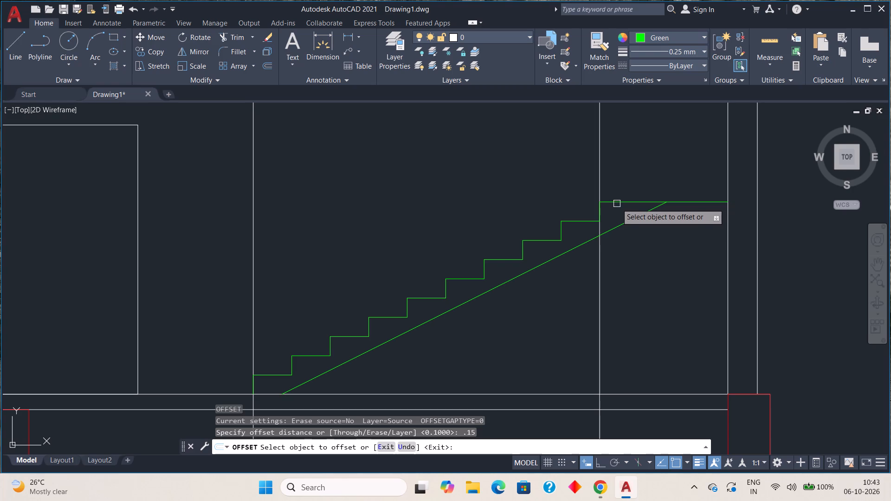
pyautogui.click(617, 204)
pyautogui.click(609, 249)
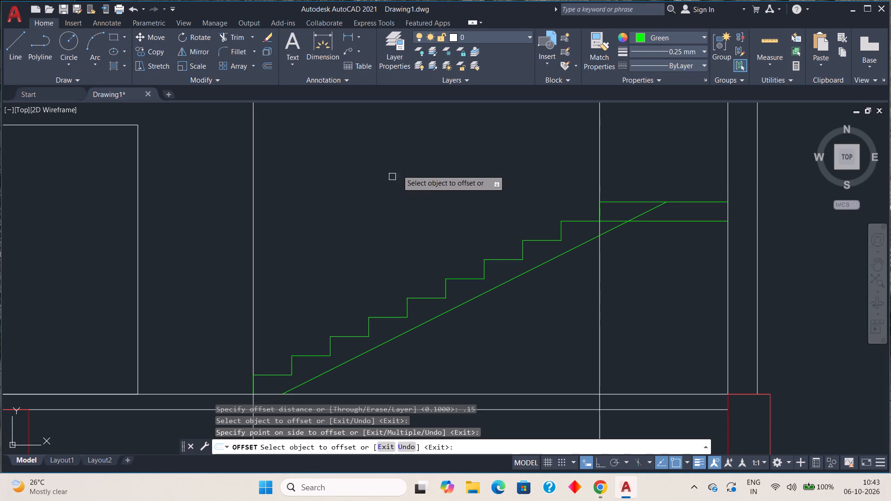
pyautogui.press('Escape')
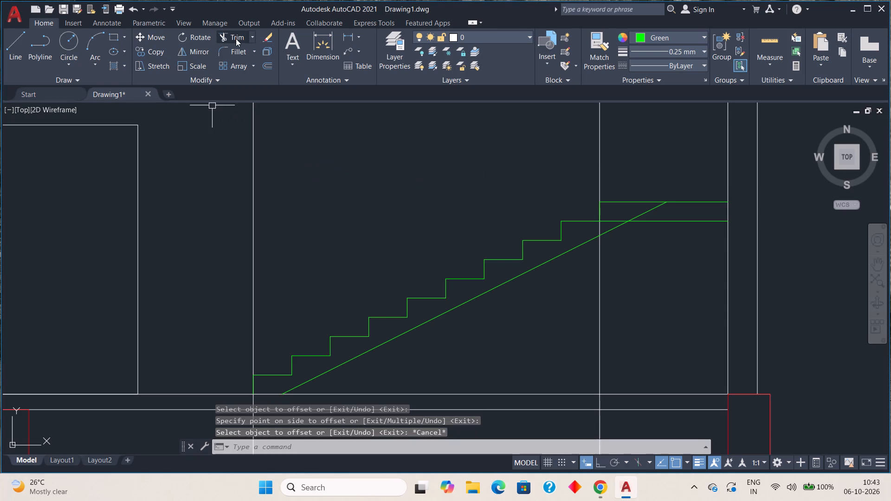
# Trim the landing underside and the sloping line back to the point where they meet.
pyautogui.click(236, 39)
pyautogui.click(612, 219)
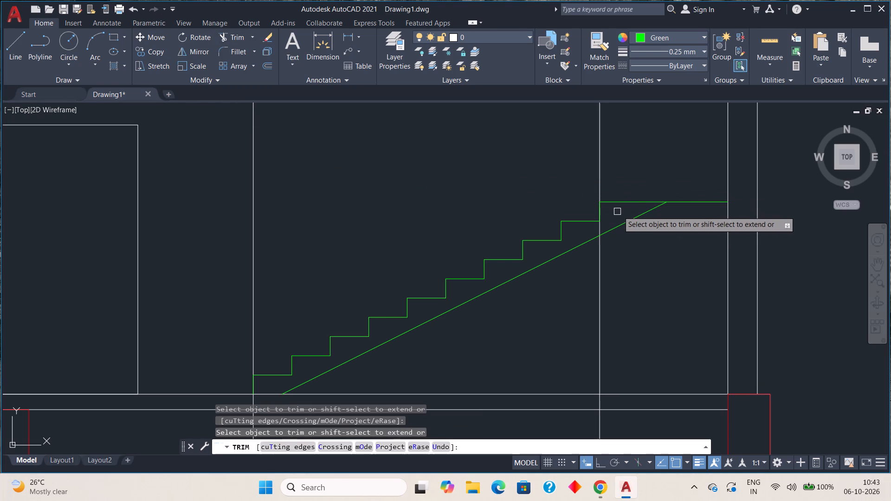
pyautogui.click(647, 210)
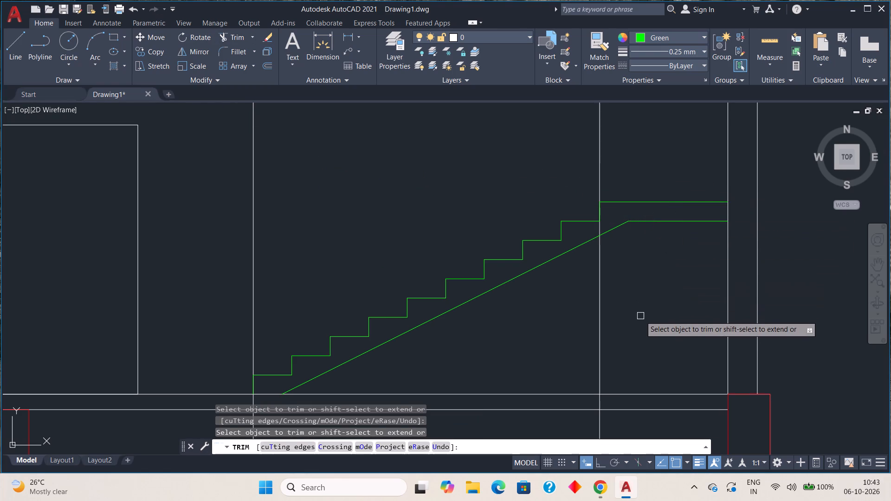
pyautogui.press('Escape')
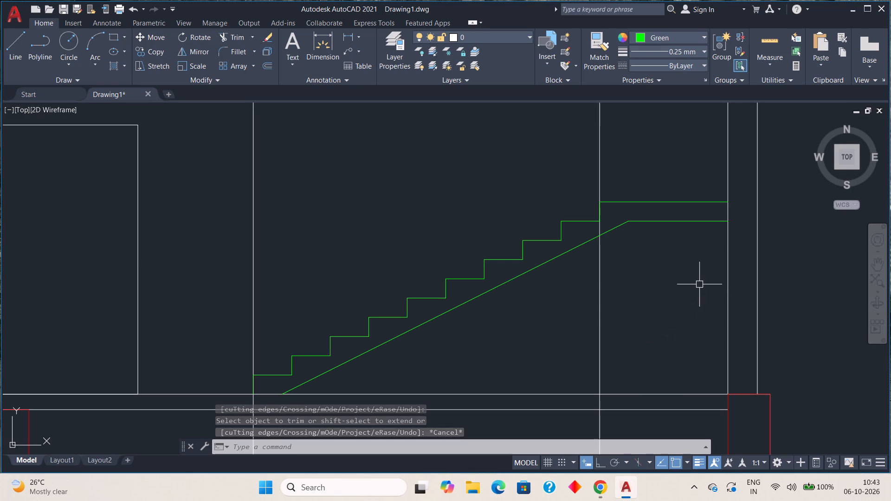
# Stretch the landing top line's wall end horizontally to the outer face of the outer wall.
pyautogui.moveTo(697, 286); pyautogui.dragTo(678, 298, button='middle')
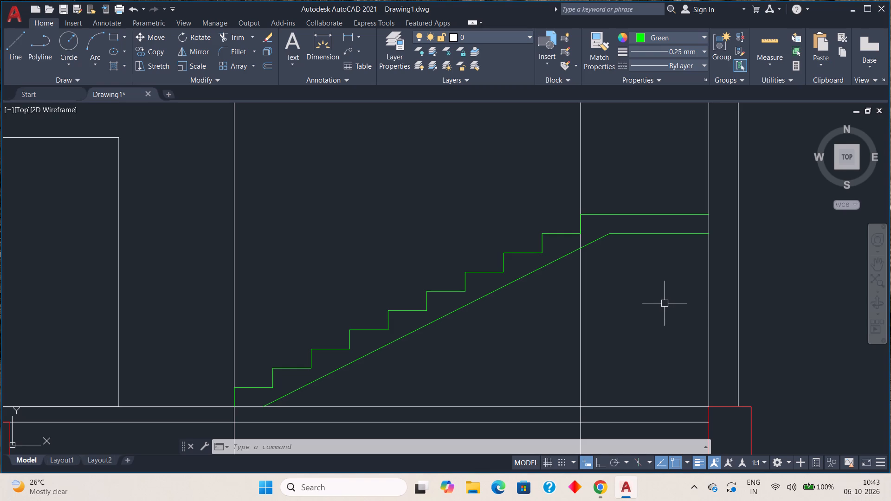
pyautogui.scroll(-1, 669, 287)
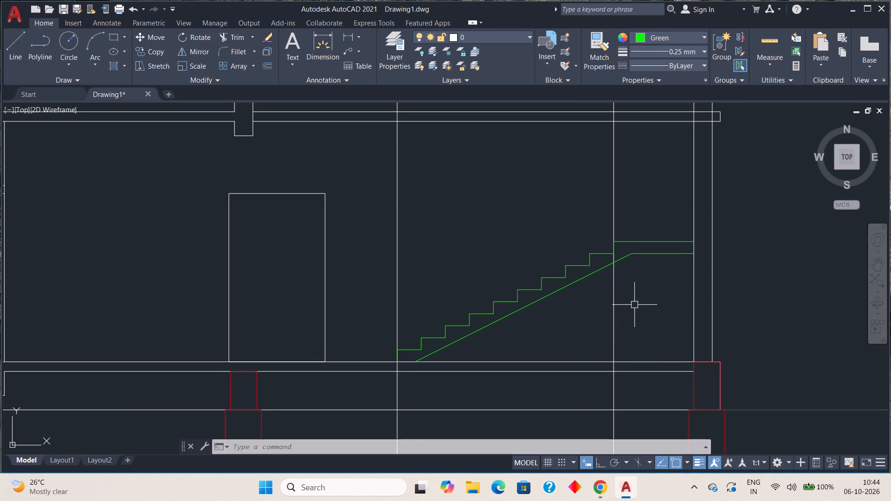
pyautogui.moveTo(630, 309); pyautogui.dragTo(536, 348, button='middle')
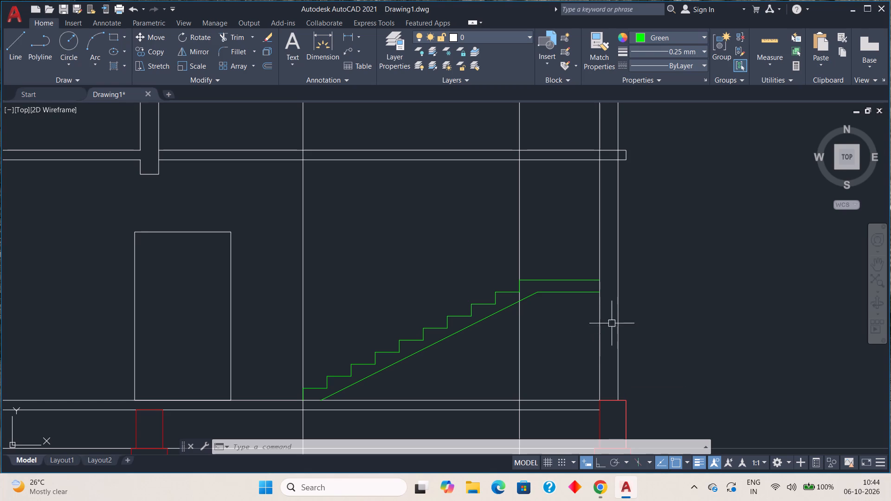
pyautogui.click(581, 279)
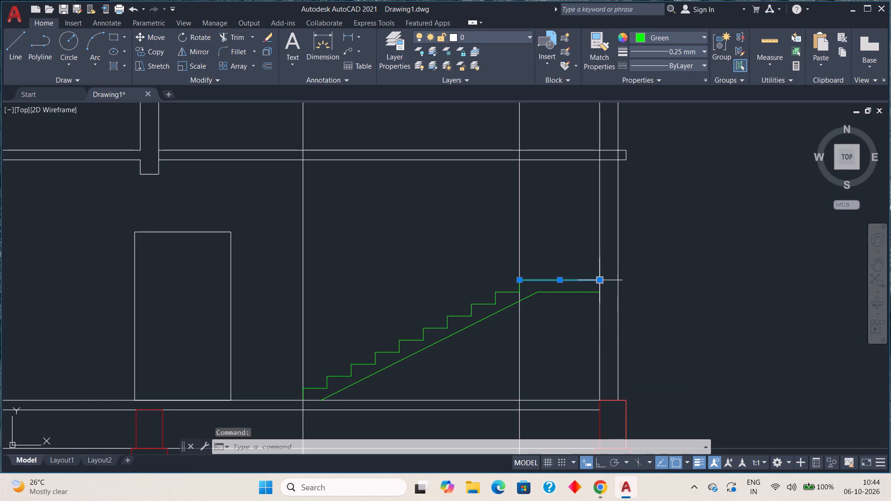
pyautogui.click(600, 281)
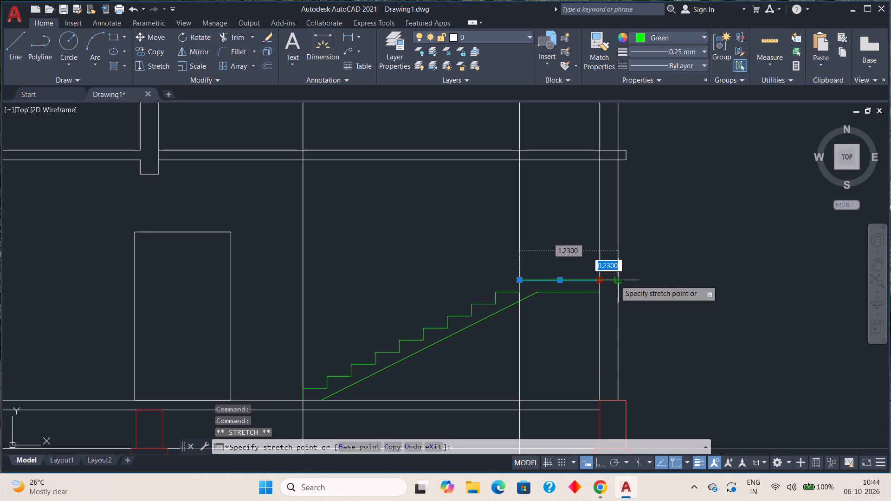
pyautogui.scroll(2, 615, 280)
pyautogui.click(624, 279)
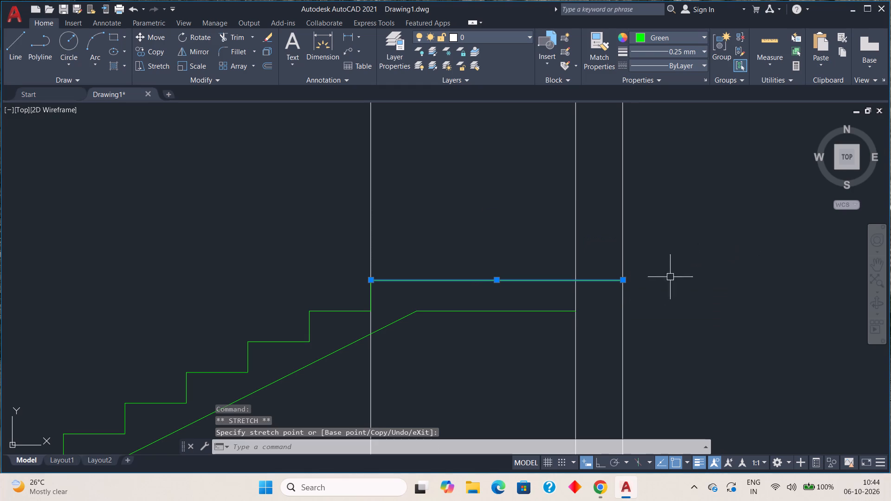
pyautogui.press('Escape')
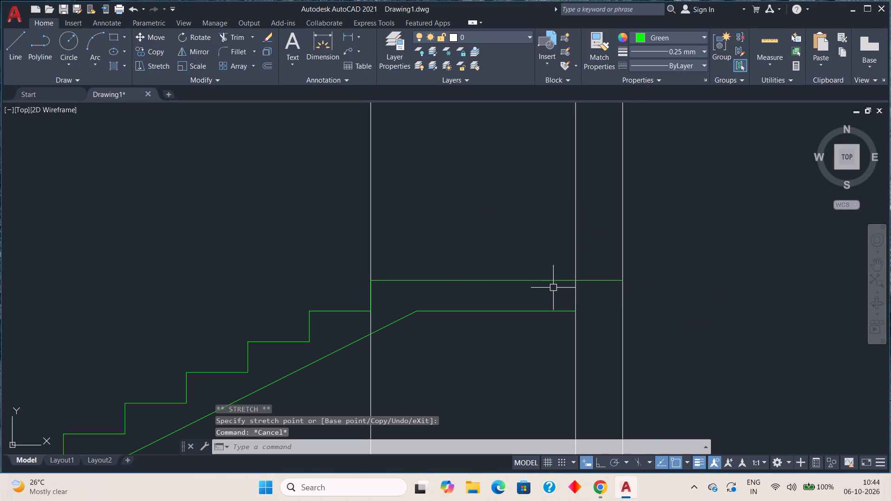
# Offset the landing top line 0.3 downward for the bottom of the beam in the outer wall.
pyautogui.press('o')
pyautogui.press('Return')
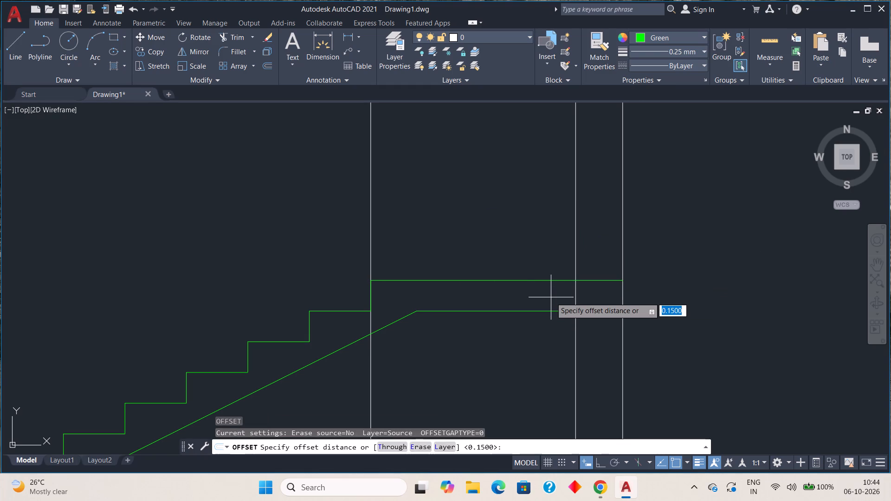
pyautogui.press('.')
pyautogui.write('3')
pyautogui.press('space')
pyautogui.click(559, 282)
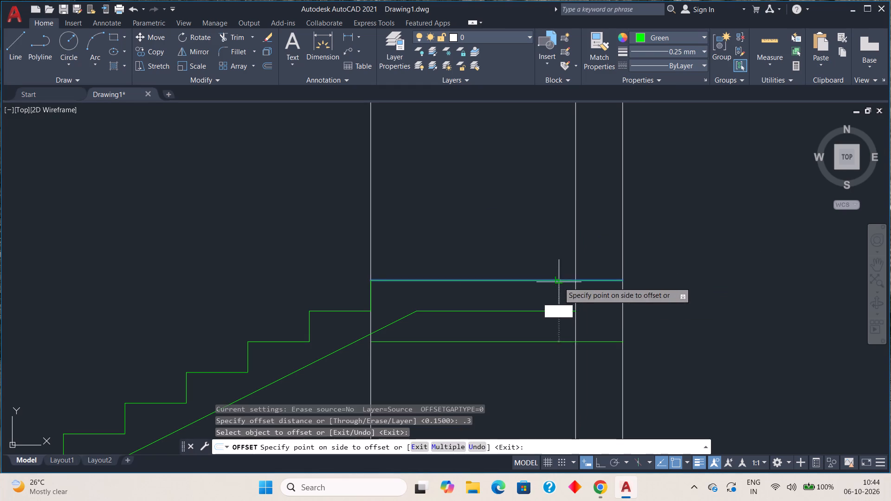
pyautogui.click(552, 331)
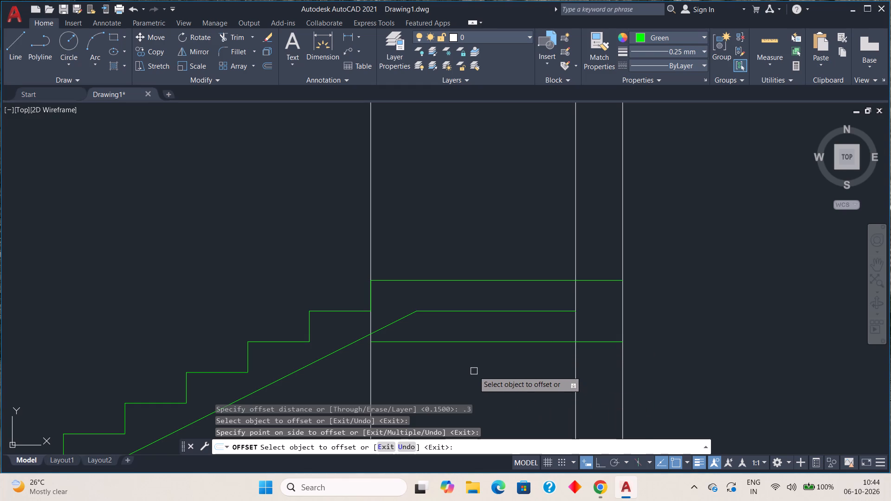
pyautogui.press('Escape')
# Trim the 0.3 offset line at the wall's inner face, keeping only the part within the outer wall.
pyautogui.click(220, 37)
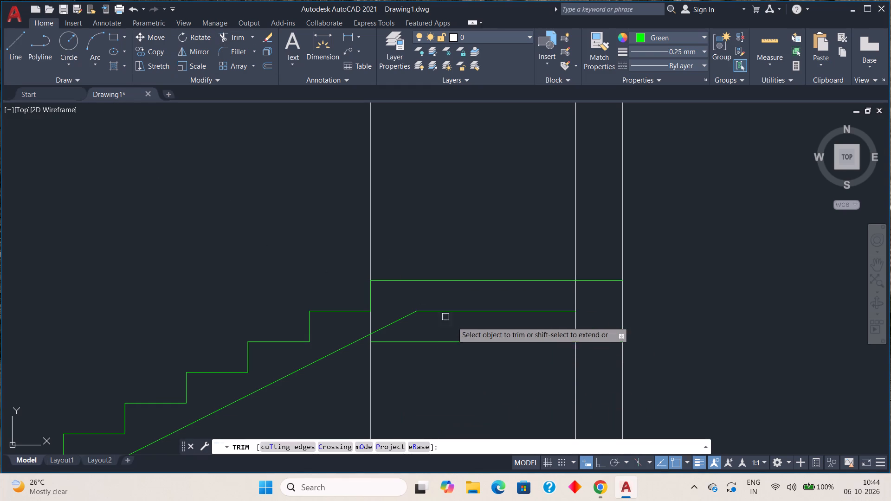
pyautogui.click(495, 344)
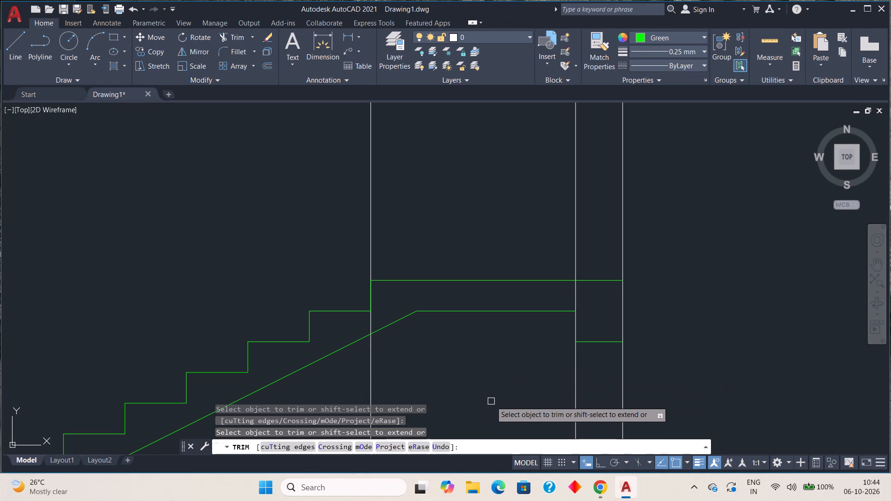
pyautogui.press('Escape')
# Mirror the stair's steps, sloping underside, landing top and landing underside about a horizontal axis along the landing top, keeping the originals.
pyautogui.scroll(-3, 514, 353)
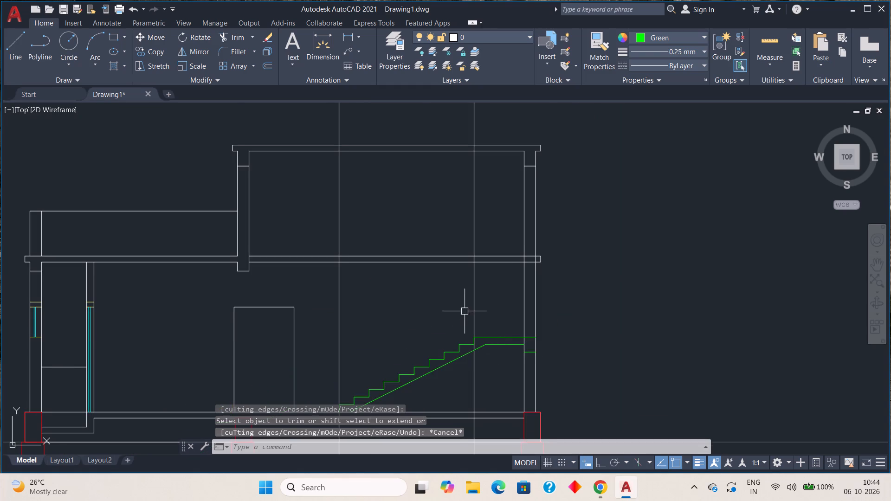
pyautogui.moveTo(465, 312); pyautogui.dragTo(478, 333, button='middle')
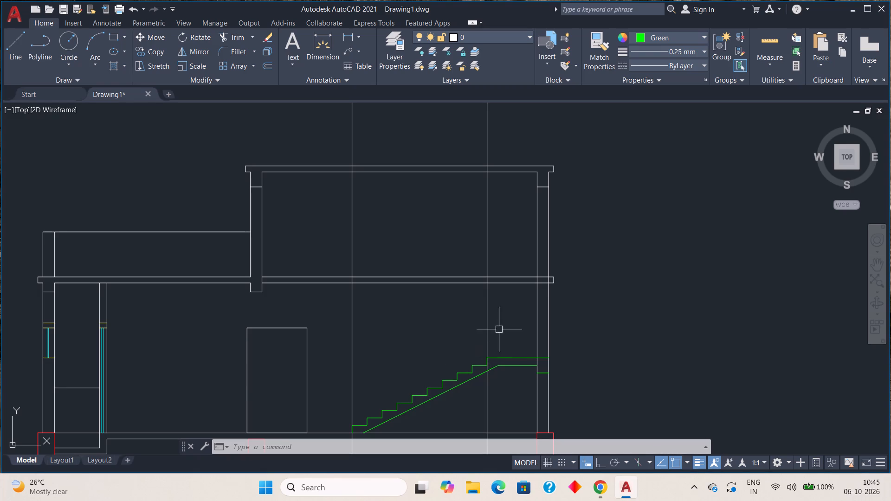
pyautogui.scroll(-1, 488, 353)
pyautogui.moveTo(485, 355); pyautogui.dragTo(491, 308, button='middle')
pyautogui.scroll(3, 463, 345)
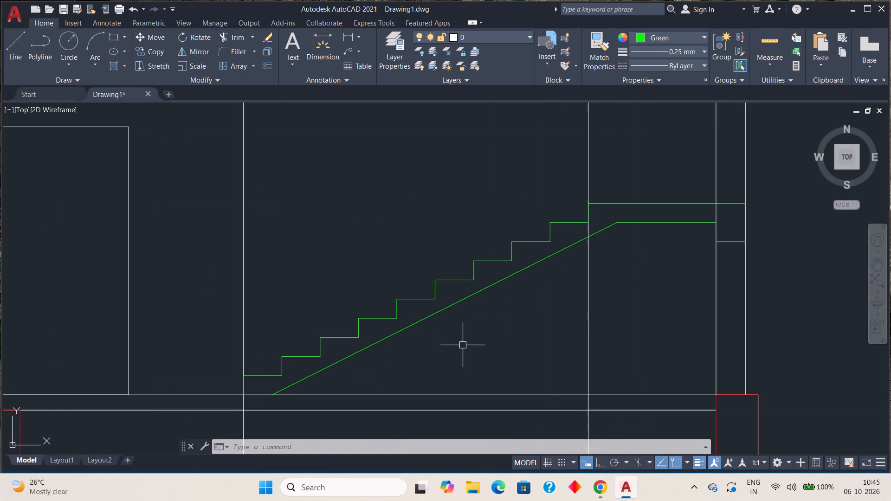
pyautogui.click(437, 315)
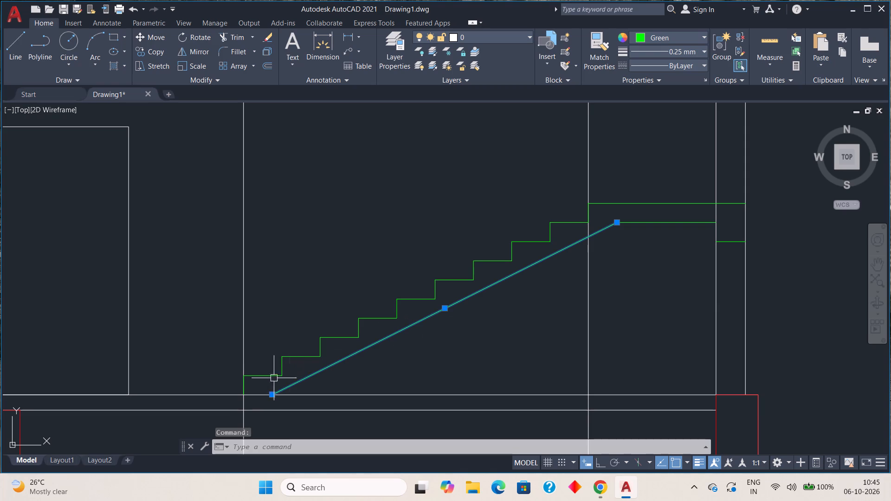
pyautogui.click(243, 385)
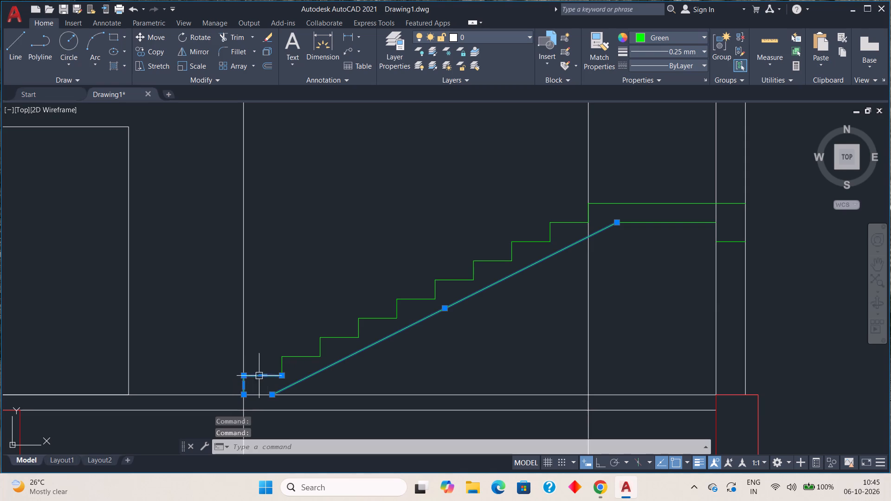
pyautogui.click(281, 362)
pyautogui.click(318, 344)
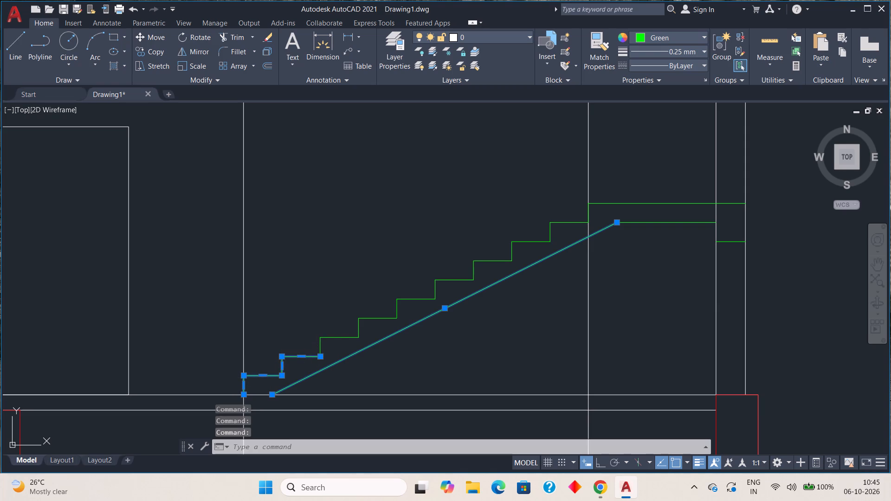
pyautogui.click(359, 323)
pyautogui.click(398, 308)
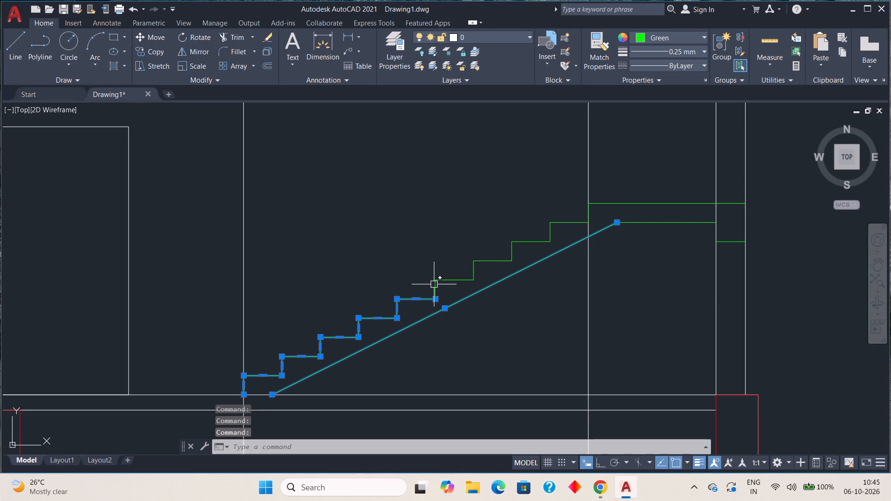
pyautogui.click(434, 284)
pyautogui.click(474, 266)
pyautogui.click(510, 240)
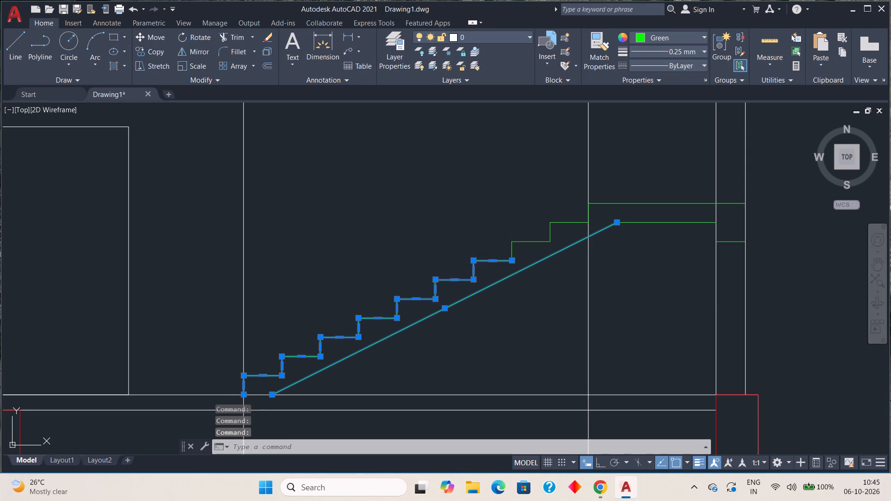
pyautogui.click(550, 226)
pyautogui.click(592, 207)
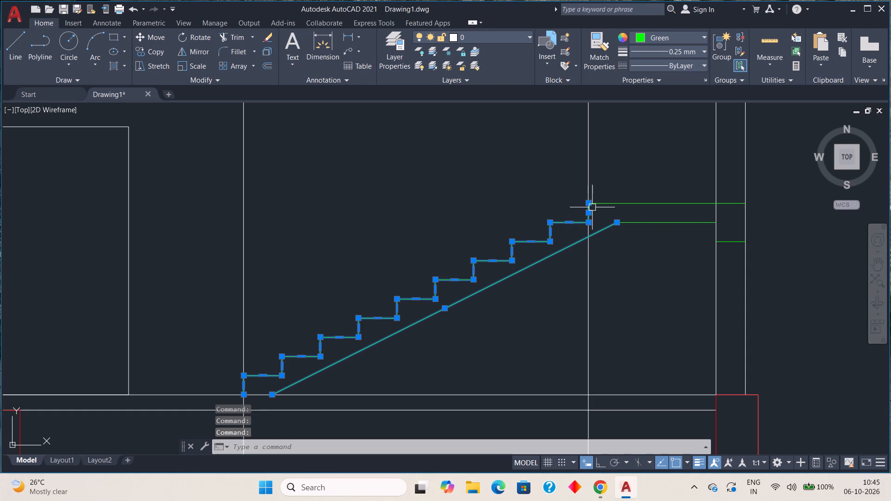
pyautogui.click(604, 202)
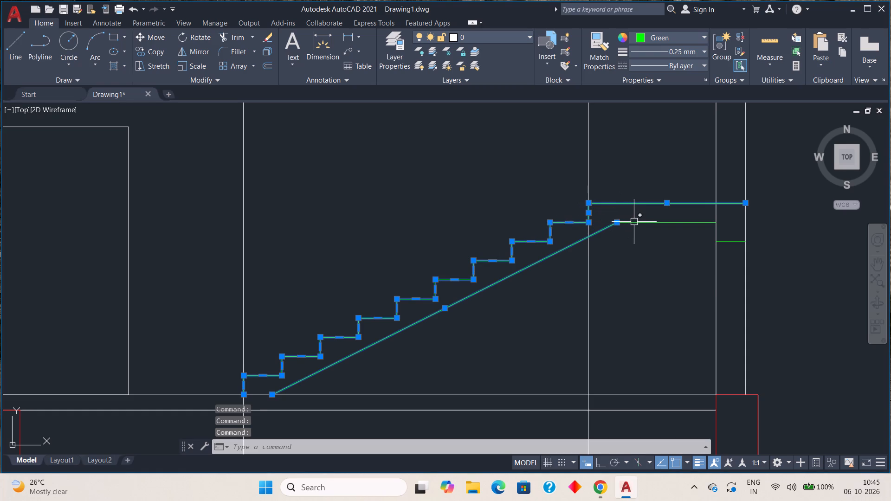
pyautogui.click(634, 221)
pyautogui.scroll(-1, 659, 252)
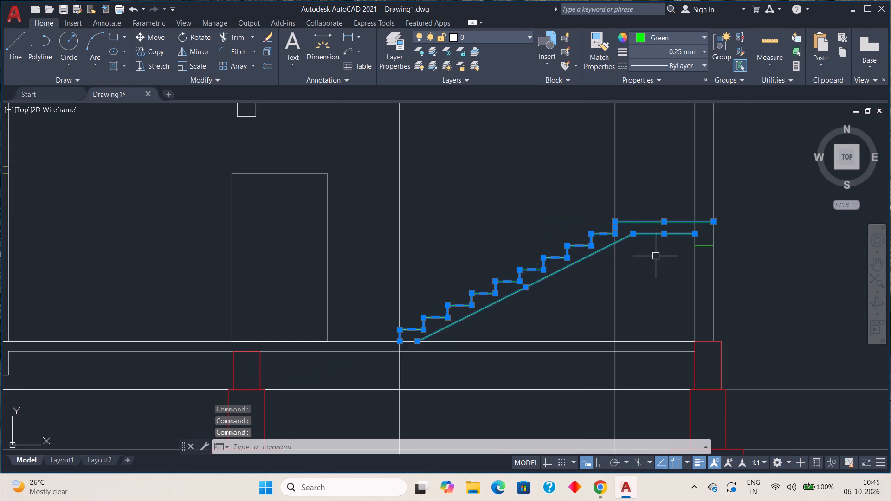
pyautogui.click(196, 54)
pyautogui.scroll(2, 621, 212)
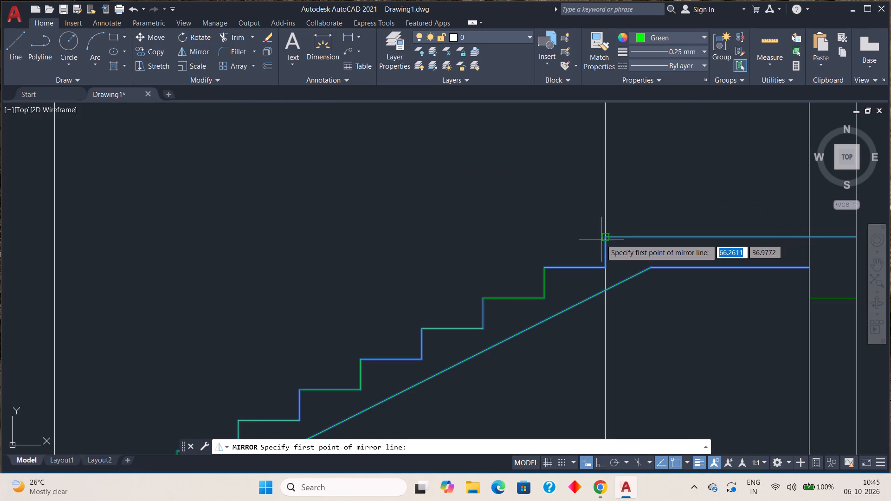
pyautogui.click(606, 240)
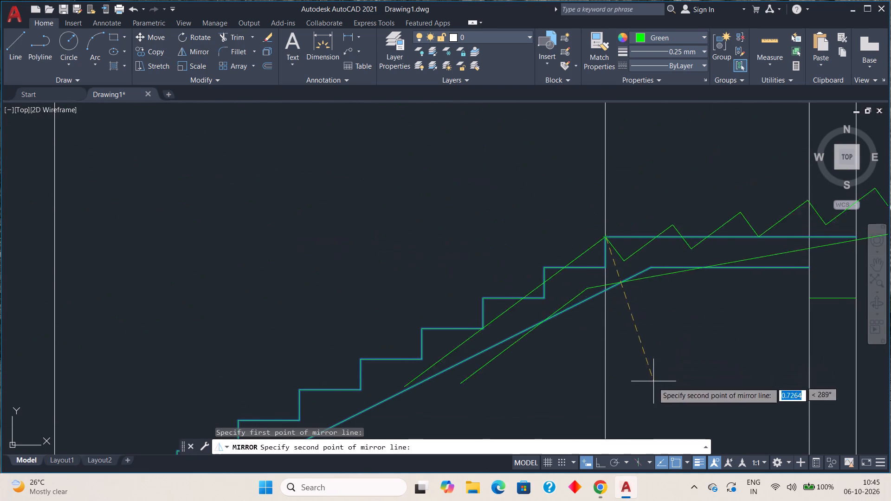
pyautogui.click(595, 460)
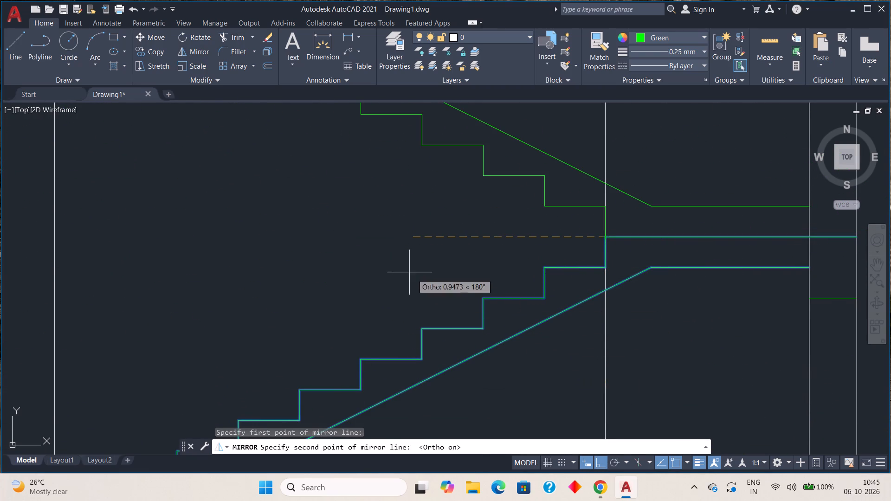
pyautogui.click(289, 234)
pyautogui.scroll(-3, 460, 263)
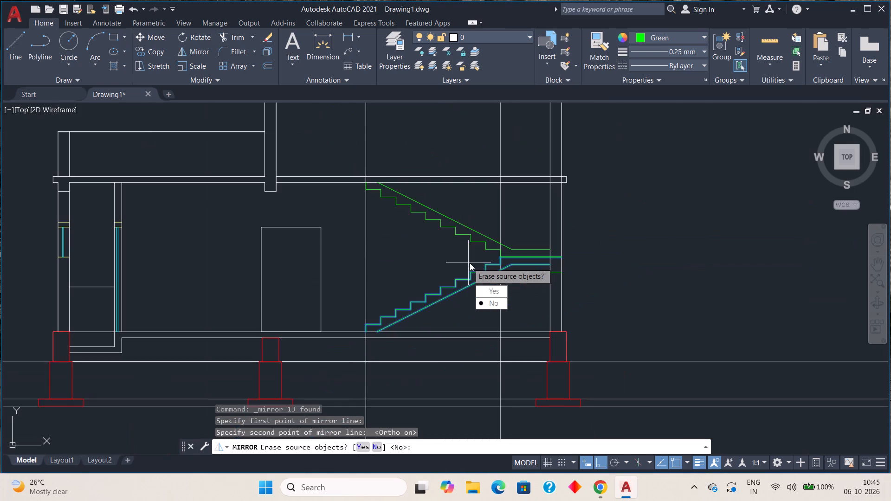
pyautogui.moveTo(498, 290); pyautogui.dragTo(496, 314, button='middle')
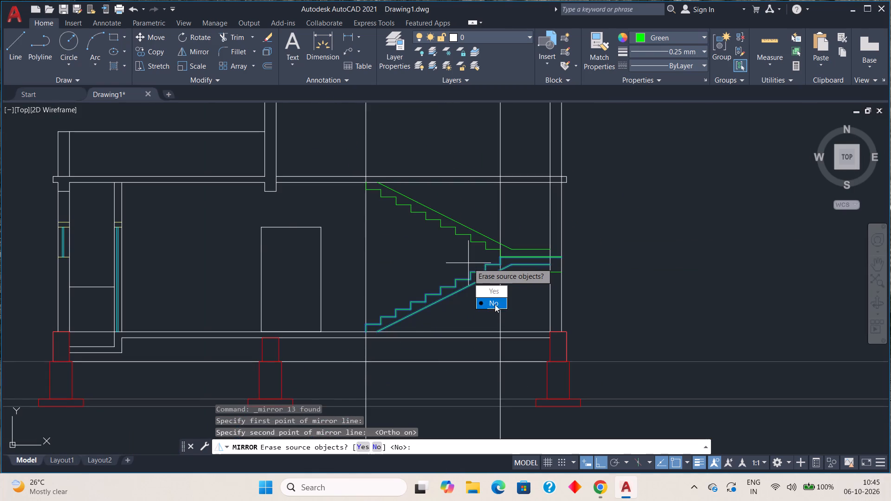
pyautogui.moveTo(495, 304); pyautogui.dragTo(289, 234)
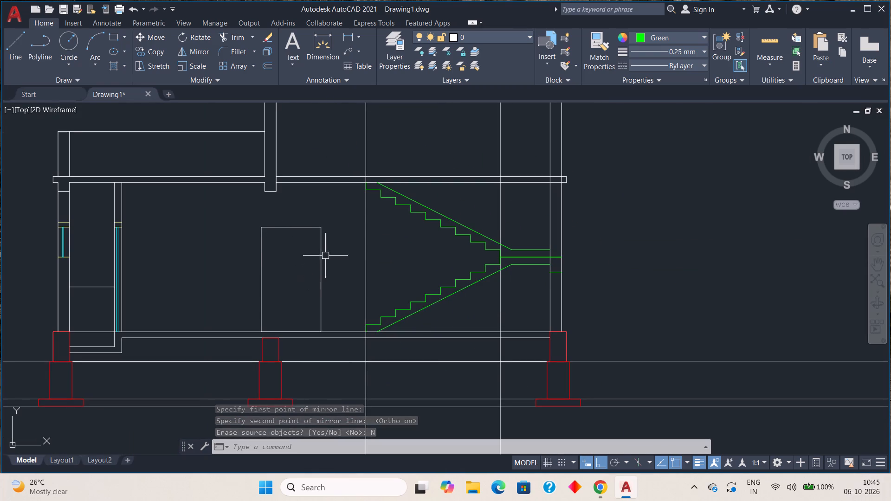
# Erase the mirrored sloping line and the mirrored landing line above the landing, leaving only the upper flight's steps.
pyautogui.moveTo(386, 247); pyautogui.dragTo(376, 270, button='middle')
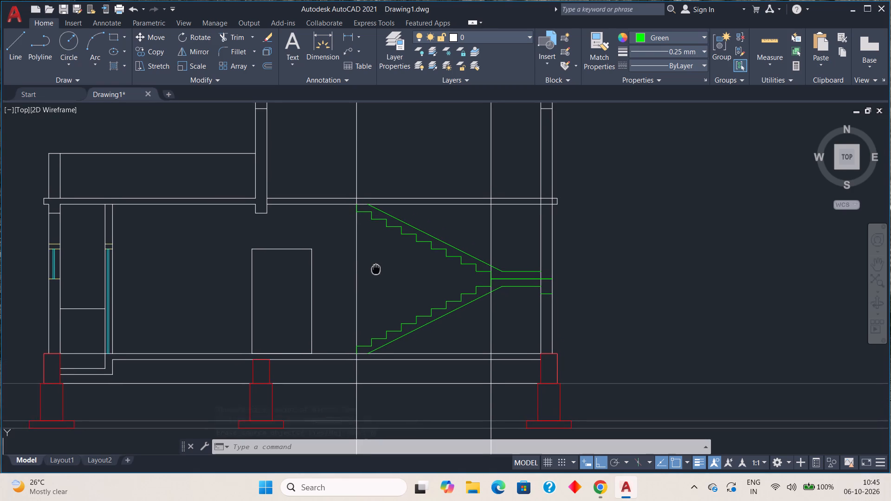
pyautogui.moveTo(376, 270); pyautogui.dragTo(375, 270, button='middle')
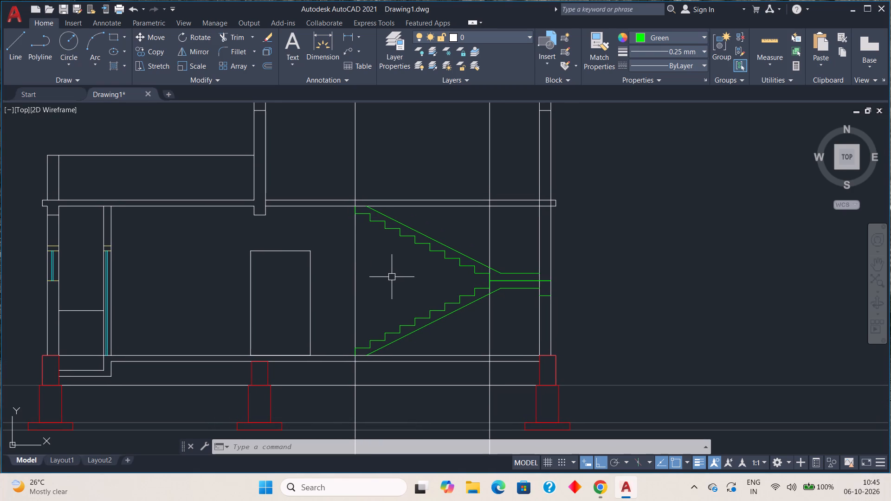
pyautogui.click(438, 242)
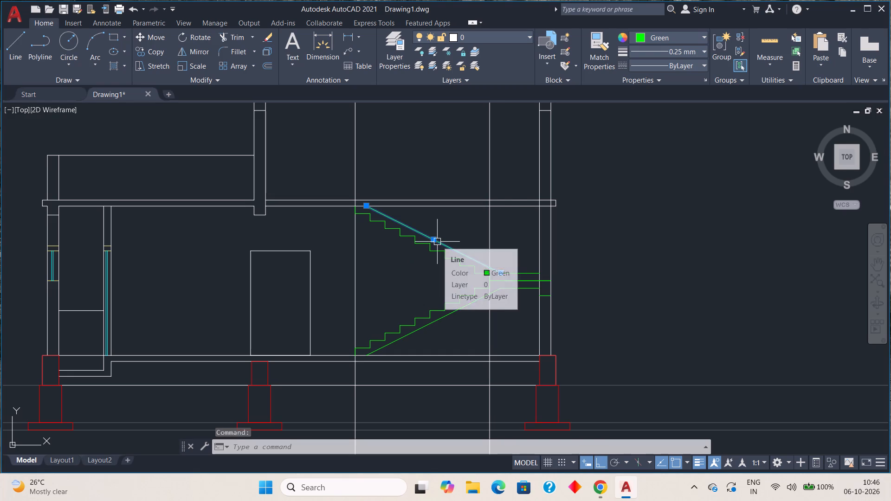
pyautogui.press('Delete')
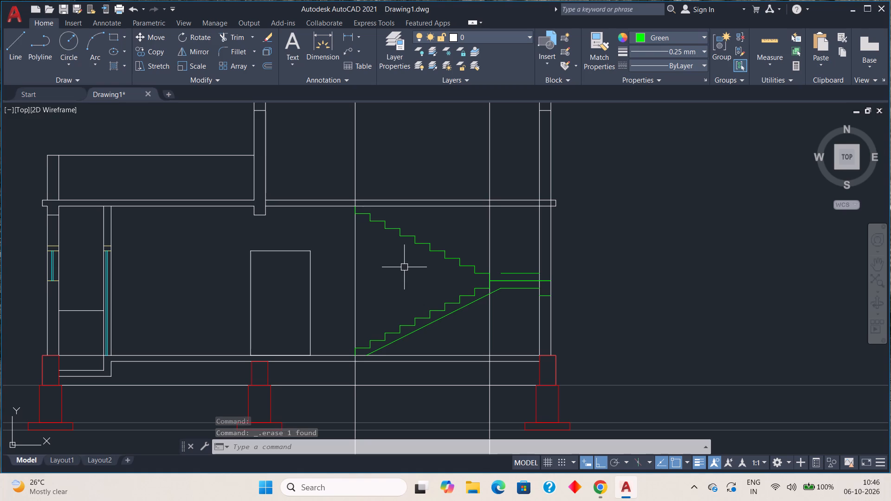
pyautogui.click(515, 272)
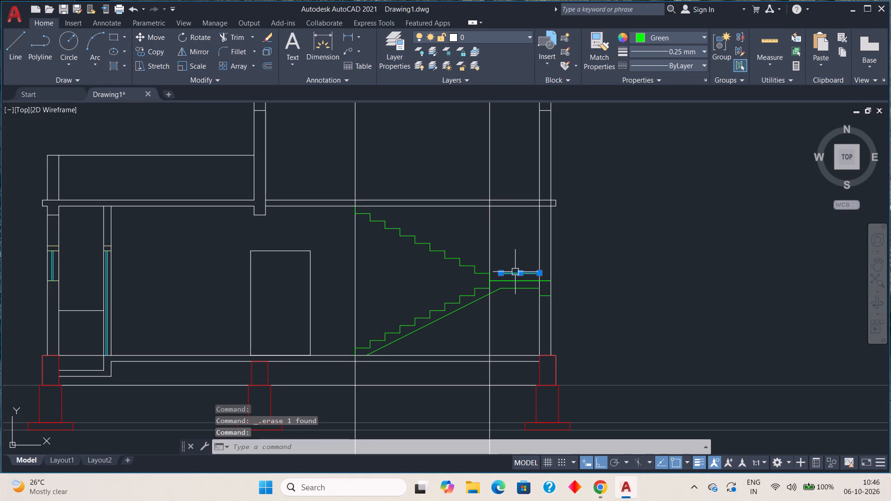
pyautogui.press('Delete')
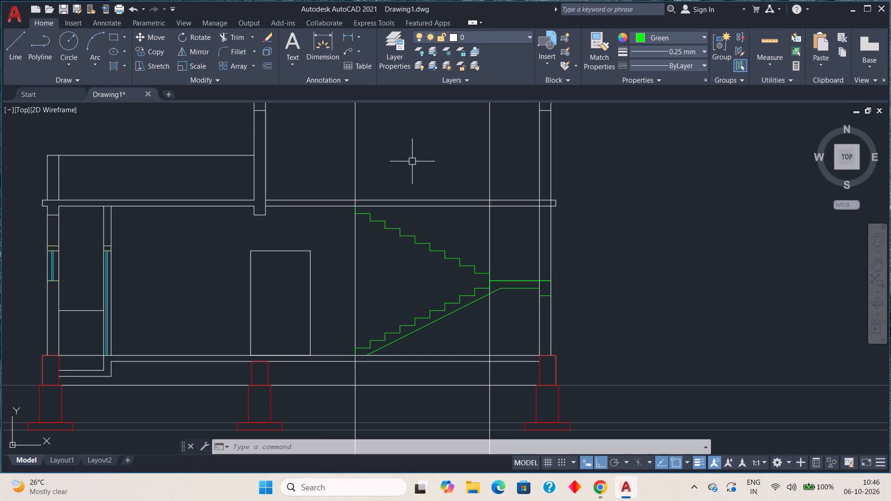
# Examine the upper flight's top end at the floor slab and its lowest step at the landing.
pyautogui.scroll(4, 352, 208)
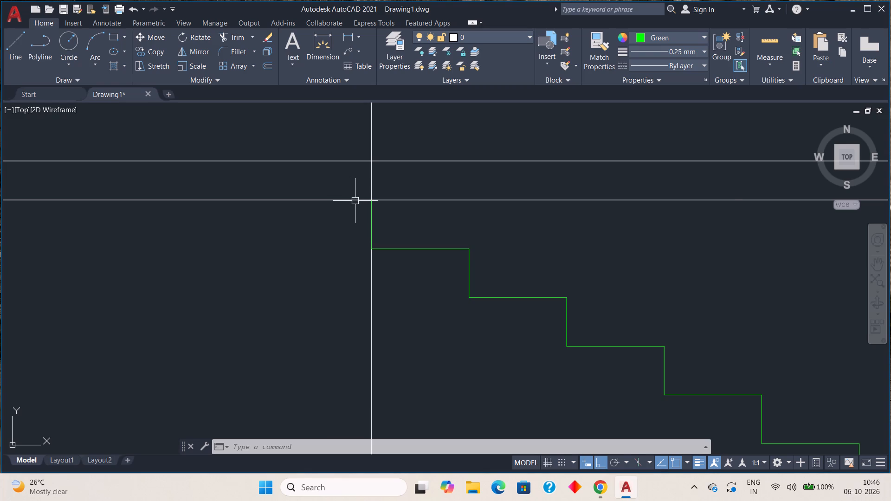
pyautogui.click(355, 200)
pyautogui.press('Escape')
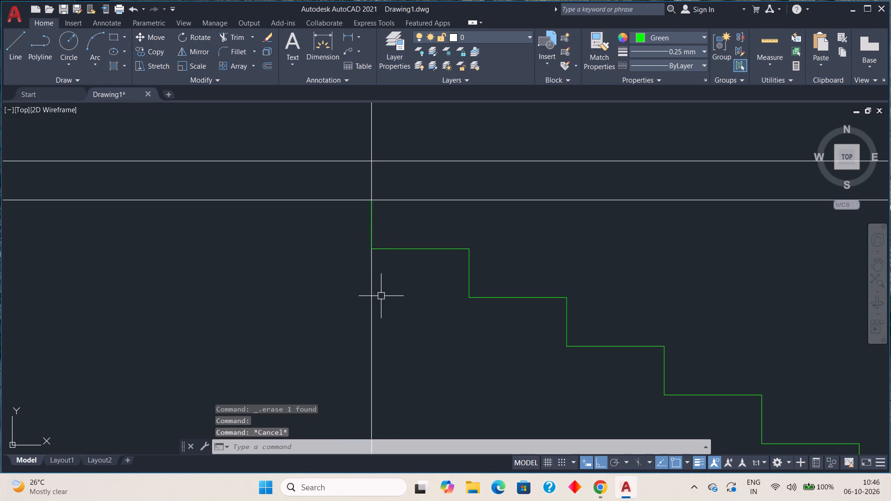
pyautogui.scroll(-2, 408, 290)
pyautogui.scroll(-1, 483, 318)
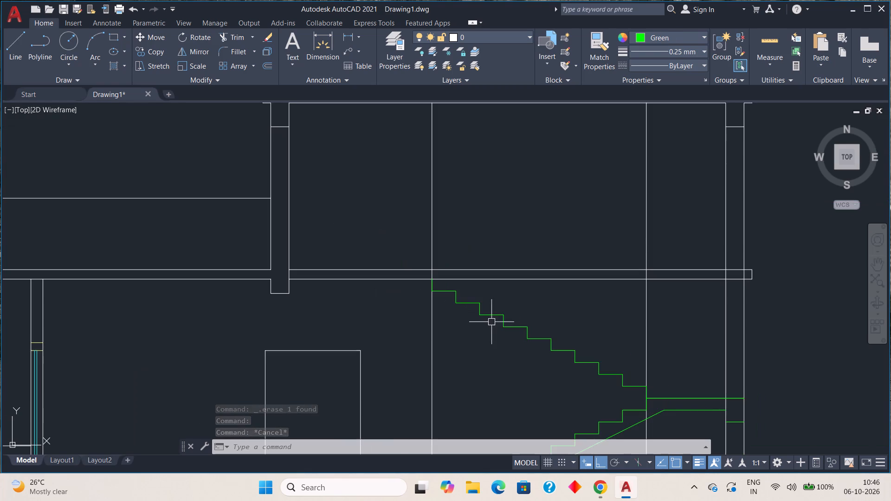
pyautogui.moveTo(513, 363); pyautogui.dragTo(455, 250, button='middle')
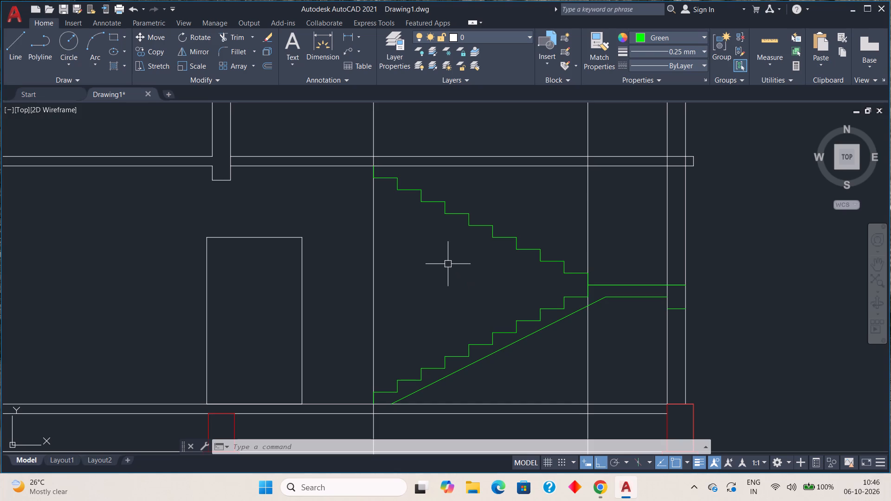
pyautogui.click(398, 184)
pyautogui.click(383, 176)
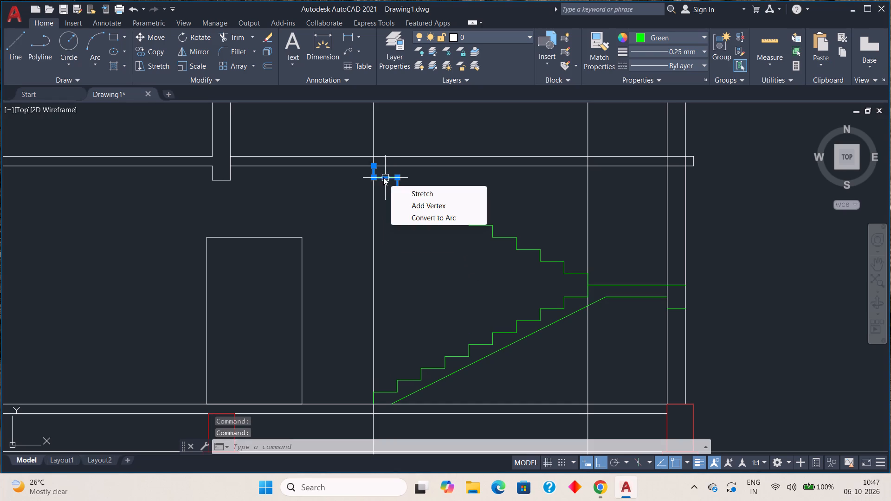
pyautogui.press('Escape')
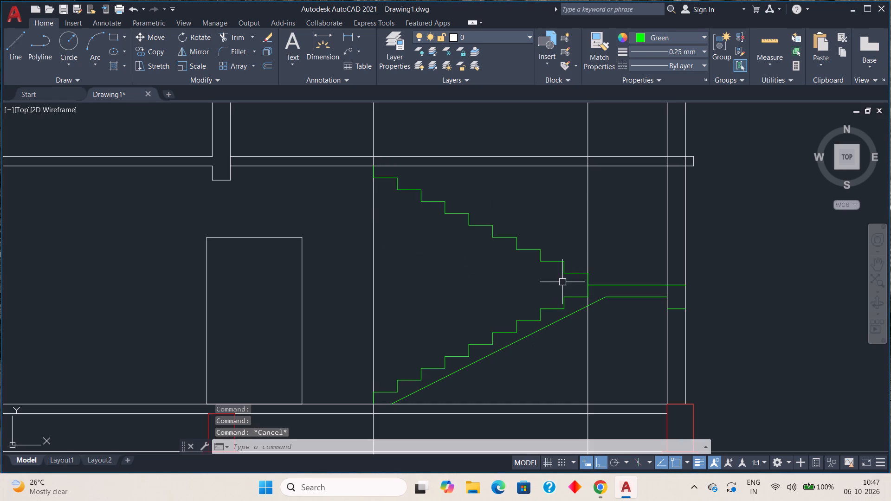
pyautogui.click(573, 272)
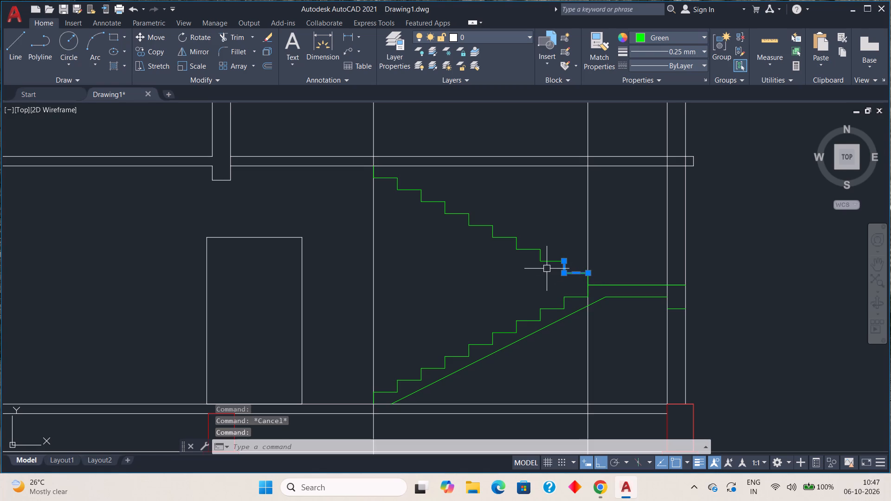
pyautogui.press('Escape')
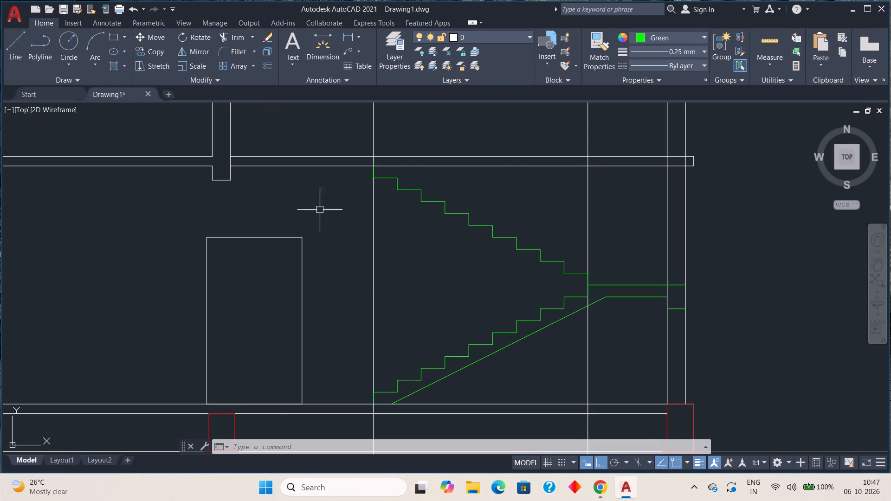
# Erase the two vertical construction lines at the start of the stairs and at the landing edge.
pyautogui.click(375, 270)
pyautogui.click(587, 204)
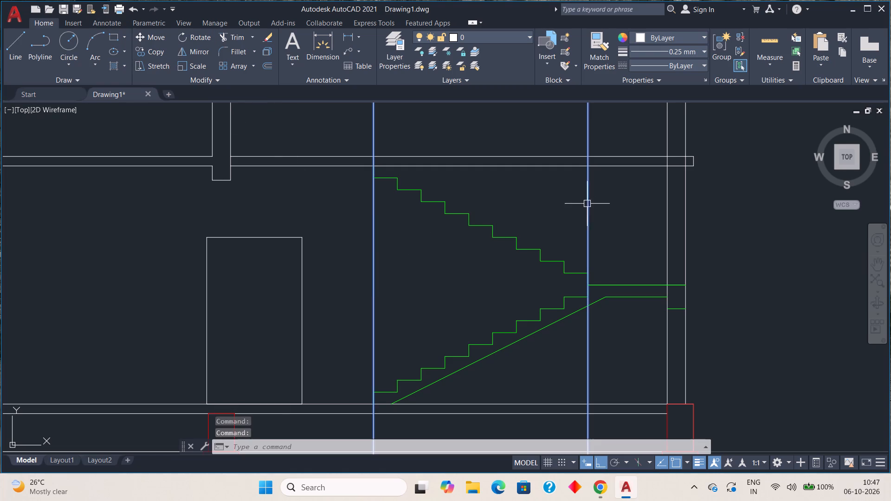
pyautogui.press('Delete')
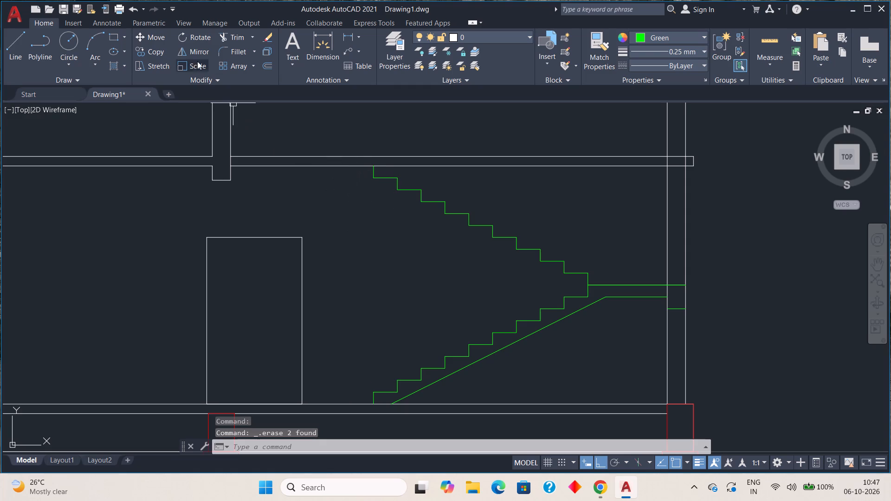
# Draw a sloping guide line through the inner corners of the upper flight, from the second riser down toward the landing.
pyautogui.click(17, 47)
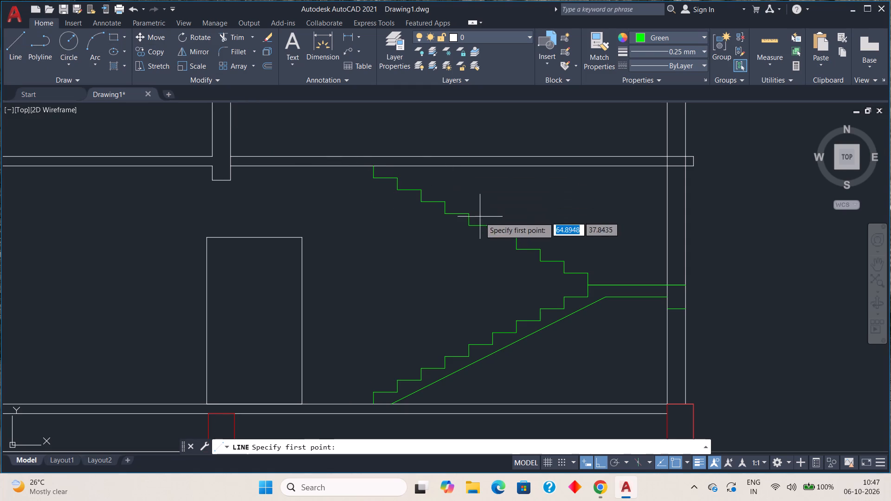
pyautogui.click(395, 191)
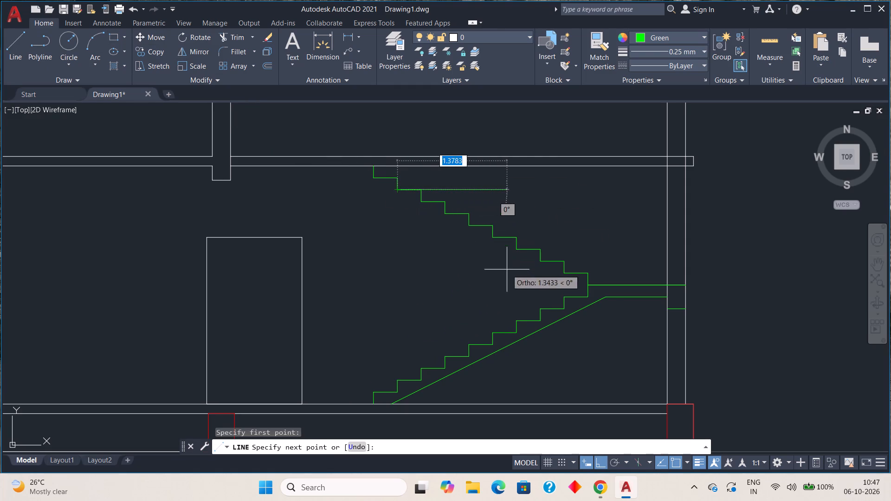
pyautogui.click(541, 262)
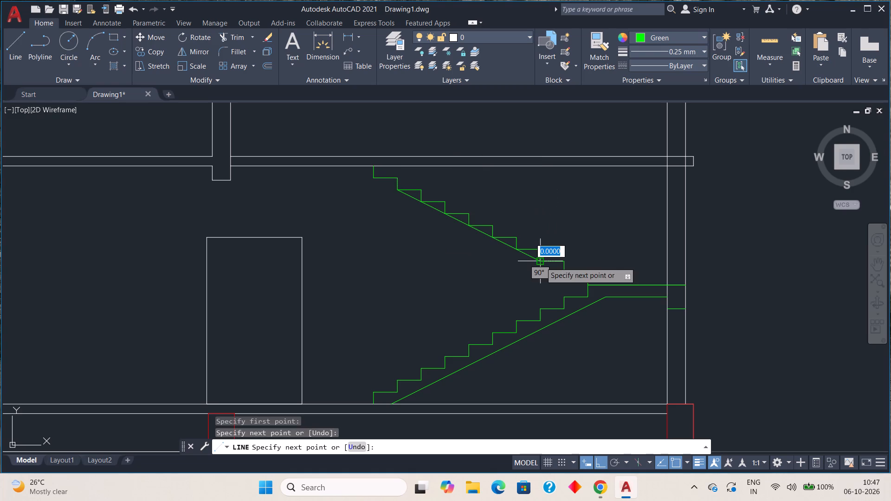
pyautogui.press('Escape')
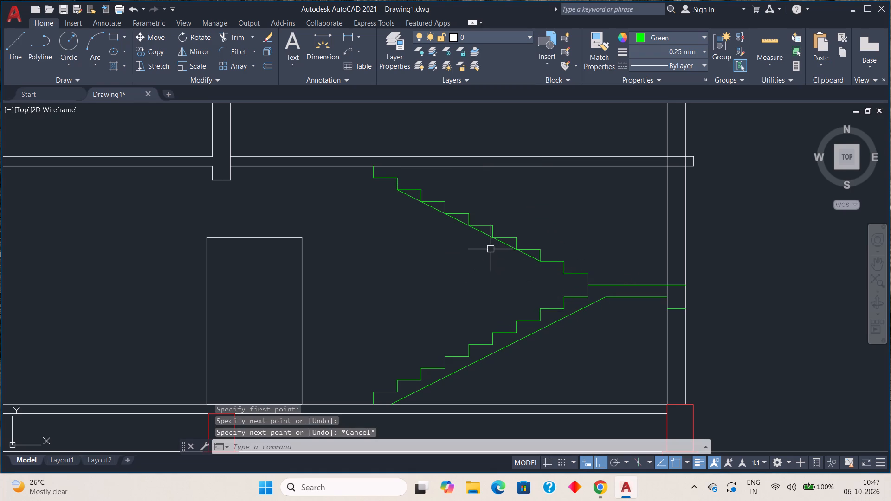
# Offset the upper flight's sloping guide line 0.1 to its underside.
pyautogui.press('o')
pyautogui.press('Return')
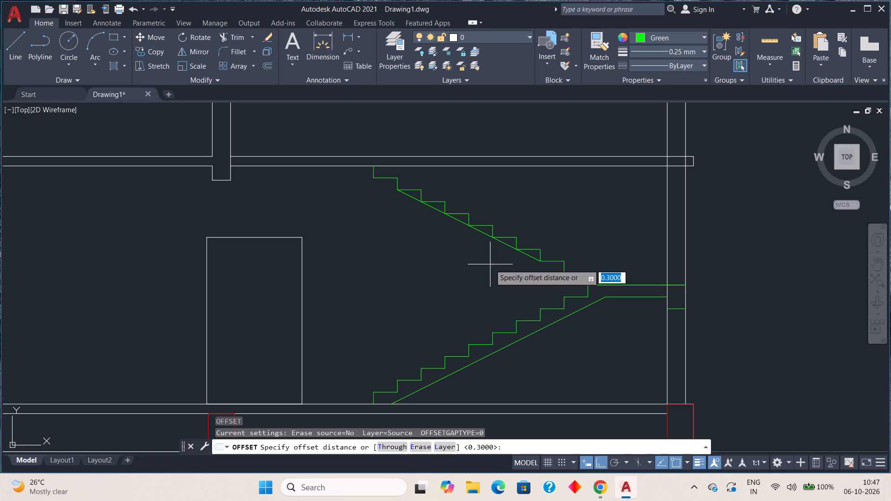
pyautogui.press('.')
pyautogui.write('1')
pyautogui.press('space')
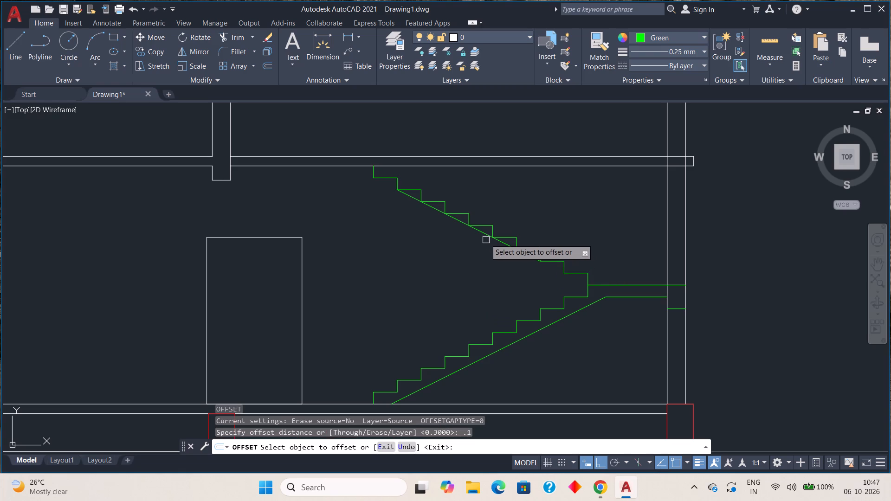
pyautogui.click(484, 234)
pyautogui.click(468, 257)
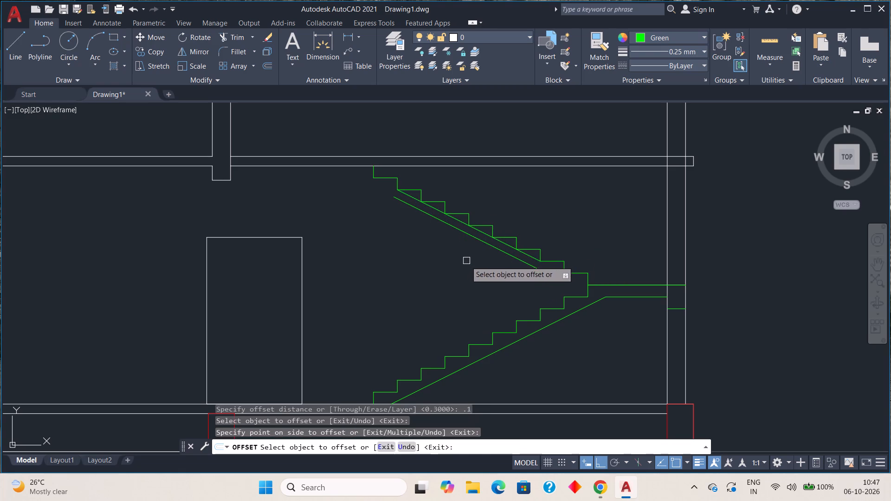
pyautogui.press('Escape')
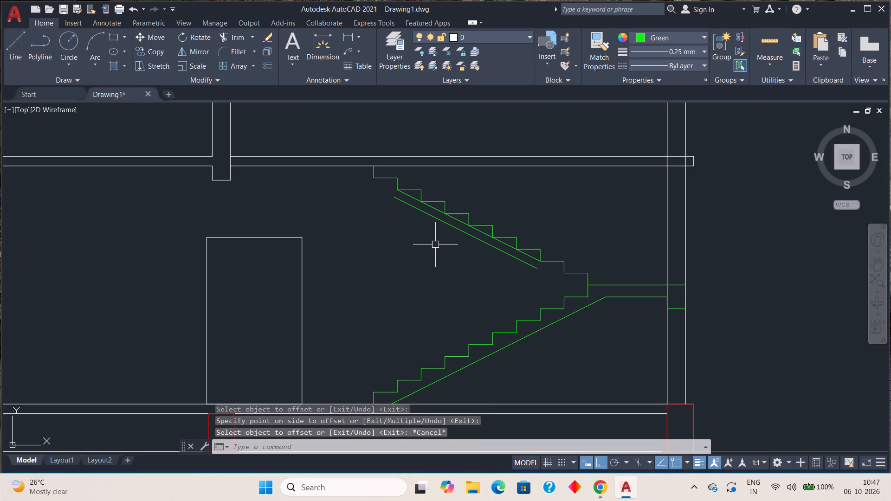
# Extend the offset sloping line up to the floor slab's underside and down to the vertical landing edge.
pyautogui.press('e')
pyautogui.press('x')
pyautogui.press('space')
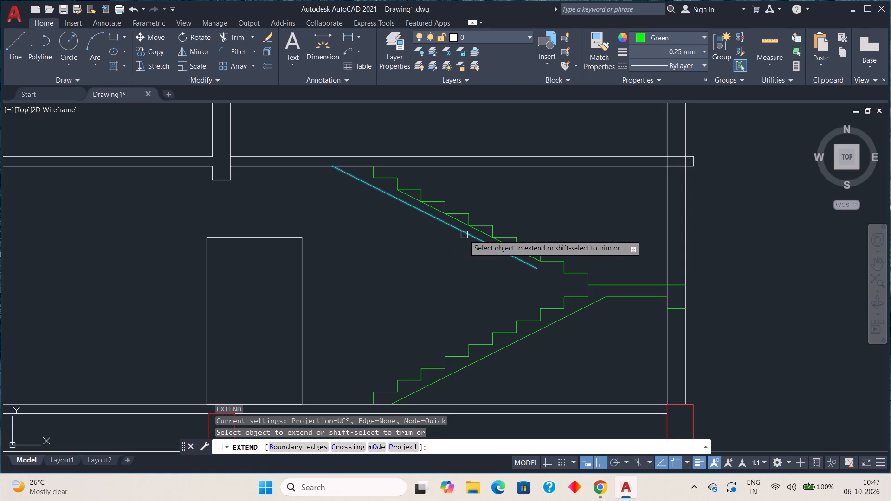
pyautogui.click(465, 235)
pyautogui.click(441, 218)
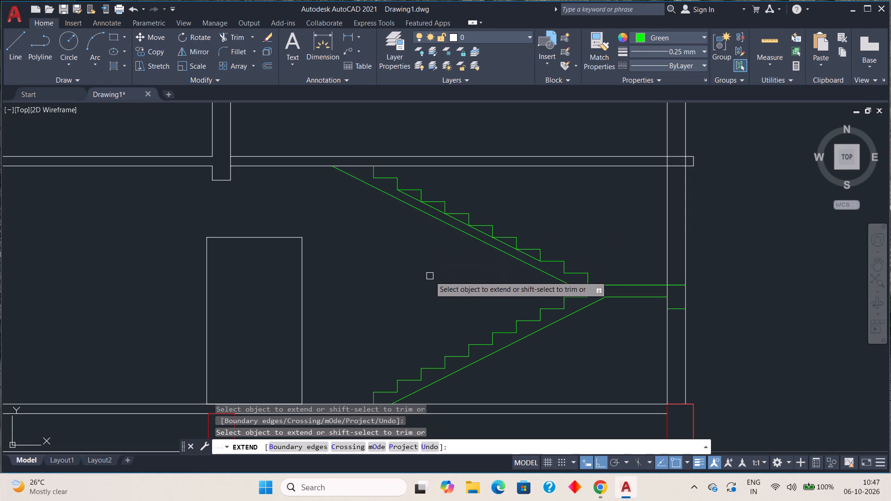
pyautogui.press('Escape')
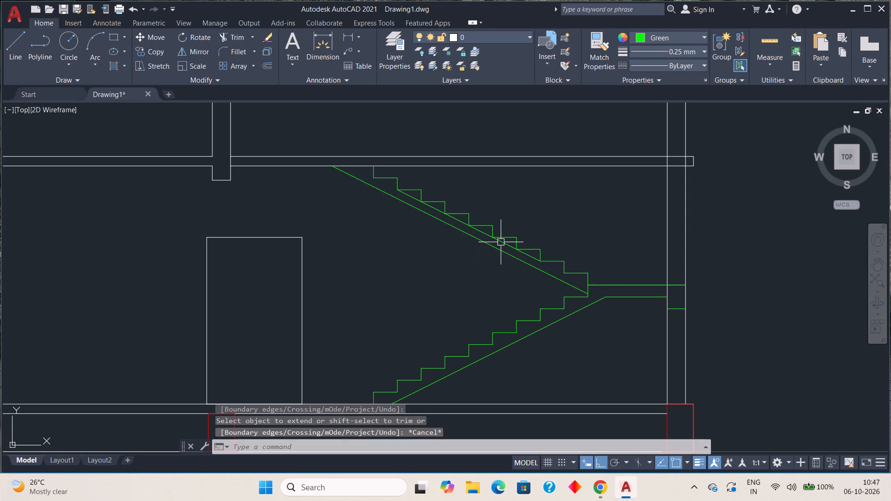
# Erase the sloping guide line that touches the upper flight's step corners.
pyautogui.click(501, 242)
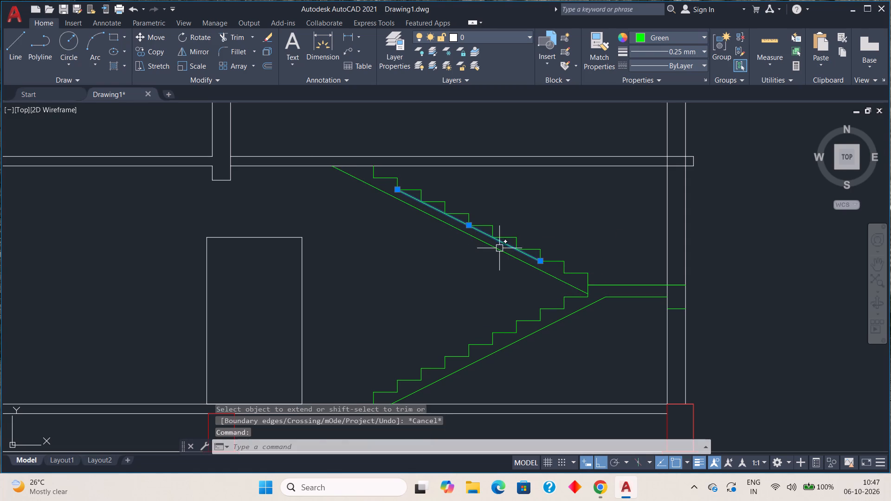
pyautogui.press('Delete')
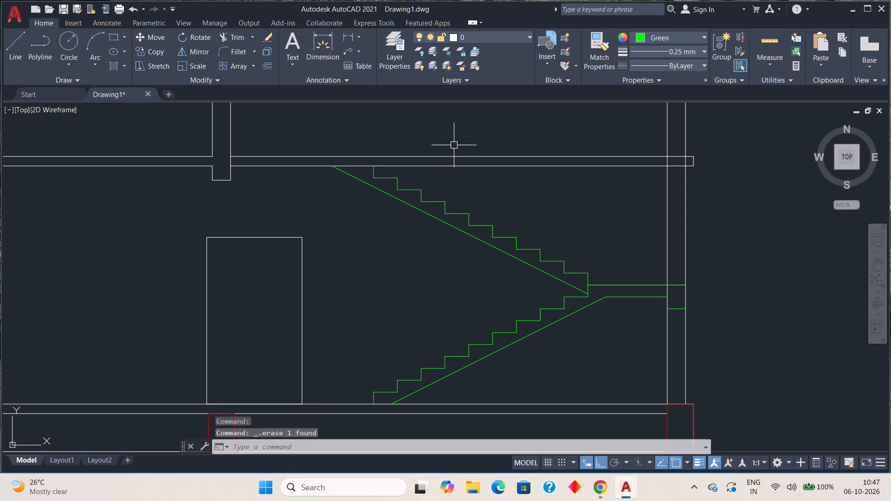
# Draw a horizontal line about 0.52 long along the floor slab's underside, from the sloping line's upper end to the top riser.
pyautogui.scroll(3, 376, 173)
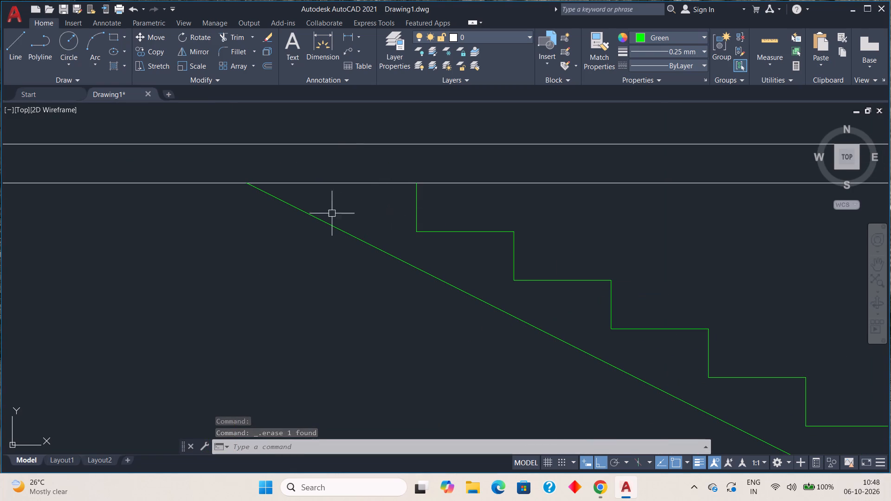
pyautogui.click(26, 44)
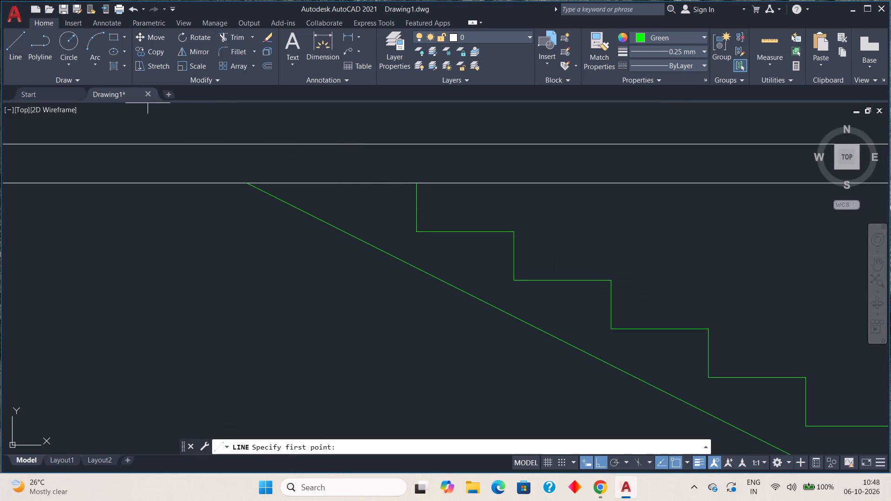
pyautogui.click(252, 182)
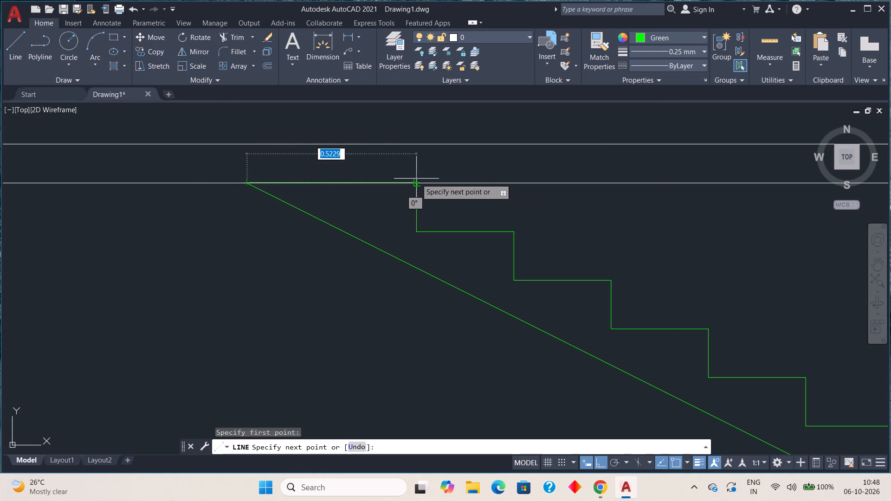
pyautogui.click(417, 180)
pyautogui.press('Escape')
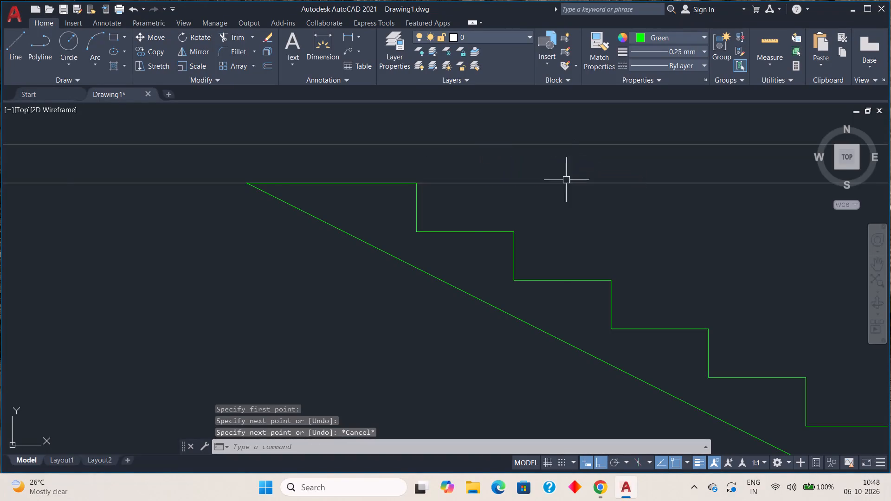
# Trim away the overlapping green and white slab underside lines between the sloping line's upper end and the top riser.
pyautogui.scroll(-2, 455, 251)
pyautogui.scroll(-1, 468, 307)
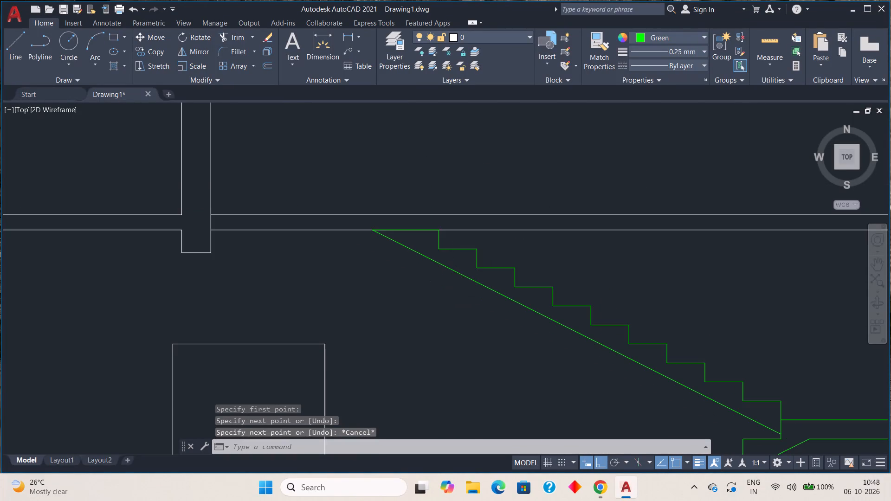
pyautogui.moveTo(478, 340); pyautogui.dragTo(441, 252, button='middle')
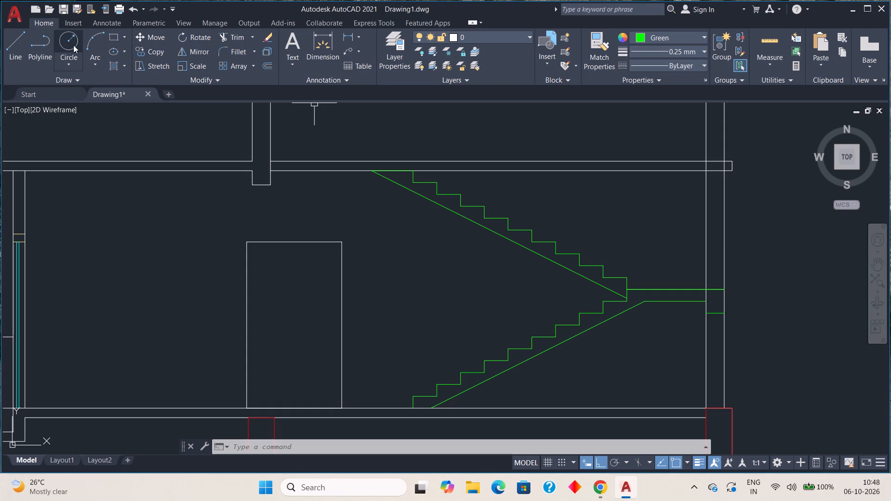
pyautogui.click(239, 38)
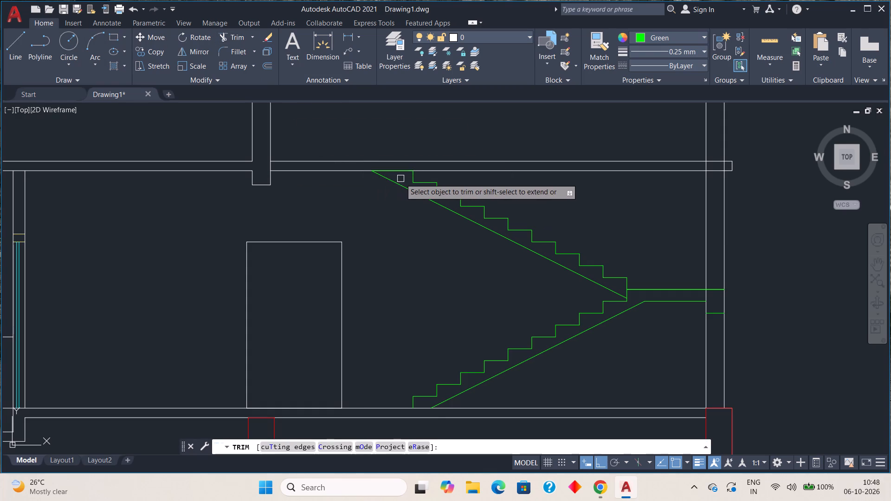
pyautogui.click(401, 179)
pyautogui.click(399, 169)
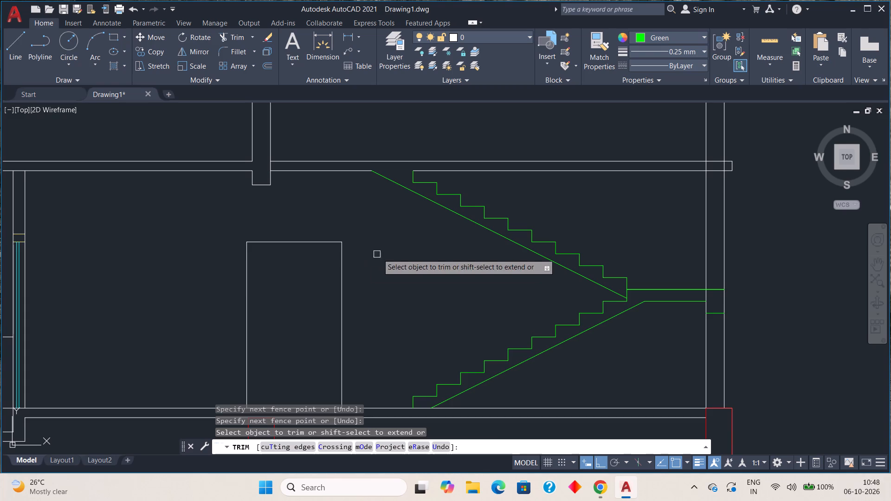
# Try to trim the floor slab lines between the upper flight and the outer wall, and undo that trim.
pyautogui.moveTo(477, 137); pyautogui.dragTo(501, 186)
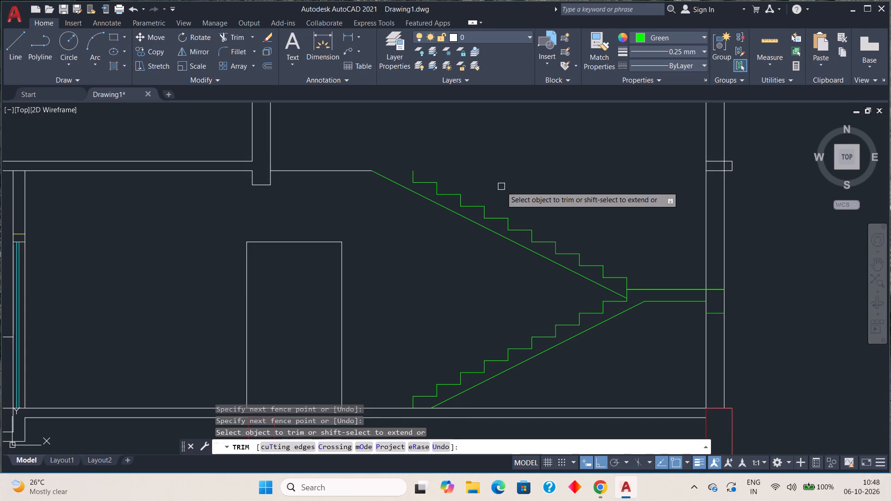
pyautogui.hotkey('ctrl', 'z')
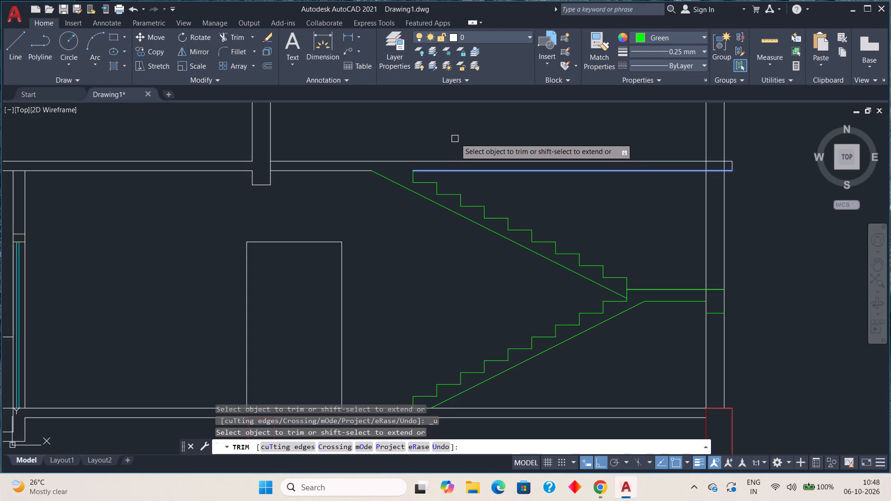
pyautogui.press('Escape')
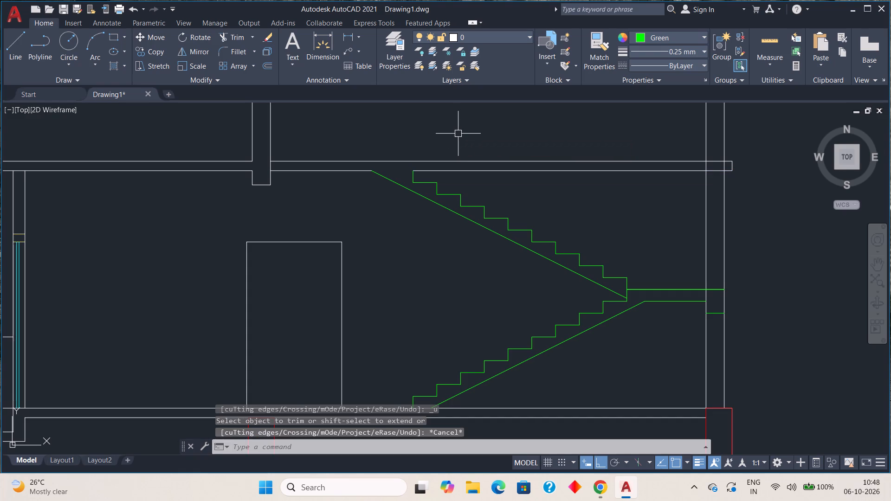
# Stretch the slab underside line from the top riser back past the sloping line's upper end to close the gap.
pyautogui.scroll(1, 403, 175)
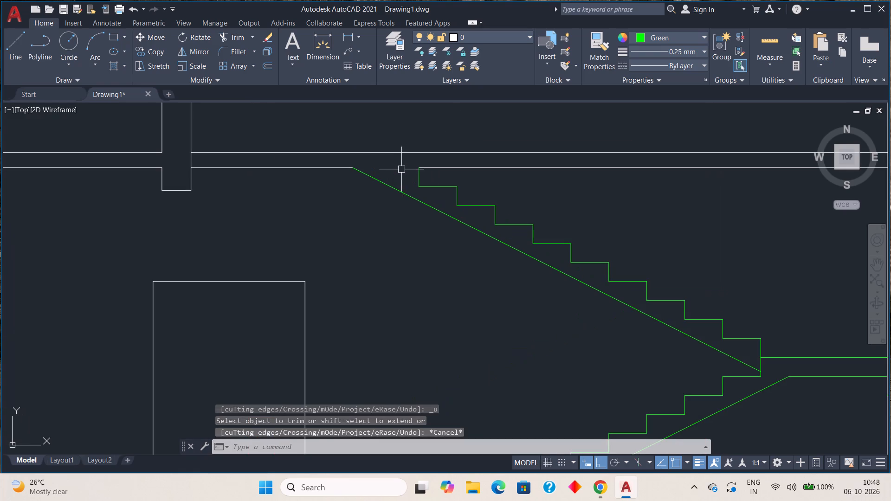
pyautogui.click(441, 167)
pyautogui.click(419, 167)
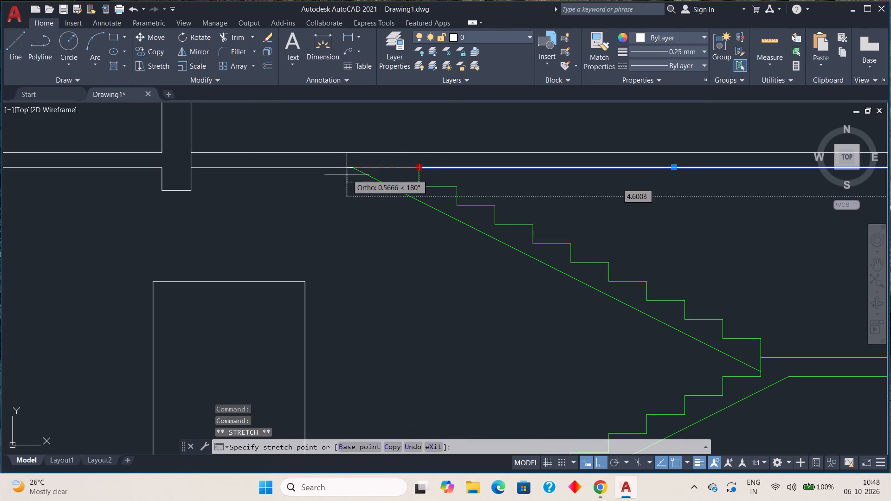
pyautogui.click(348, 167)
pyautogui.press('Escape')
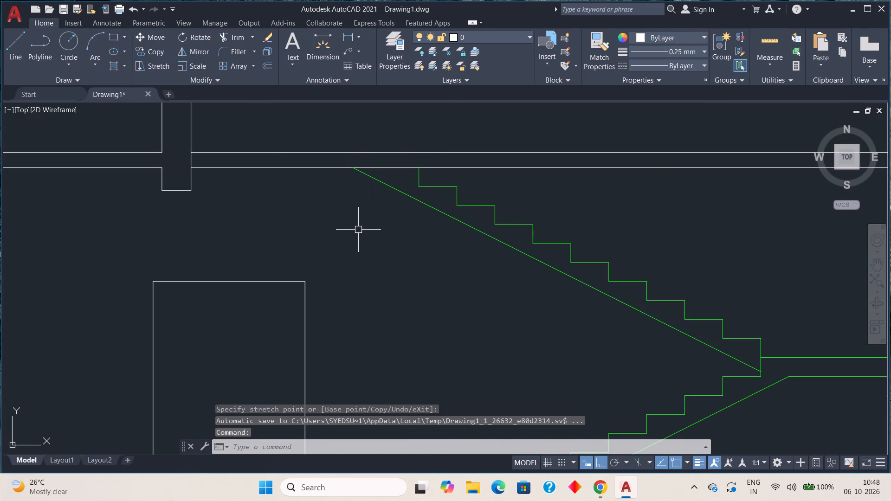
# Stretch the upper end of the upper flight's top riser to the floor slab's top line.
pyautogui.scroll(3, 419, 164)
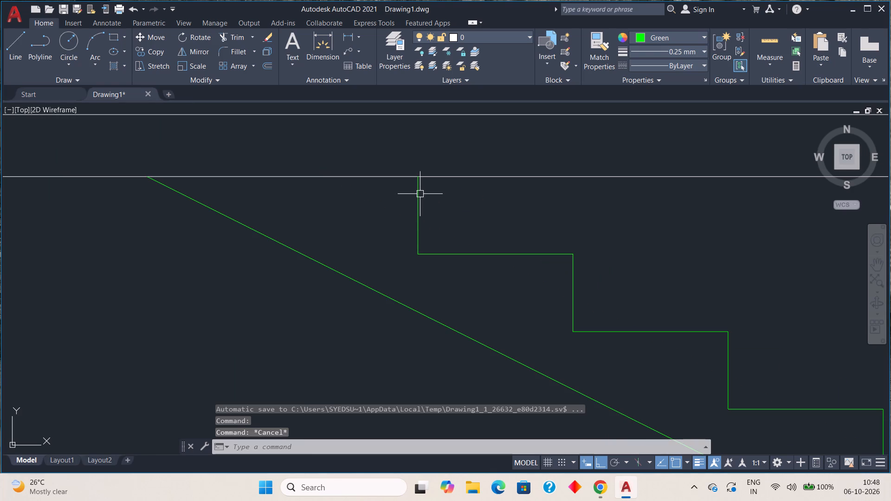
pyautogui.click(419, 193)
pyautogui.click(416, 177)
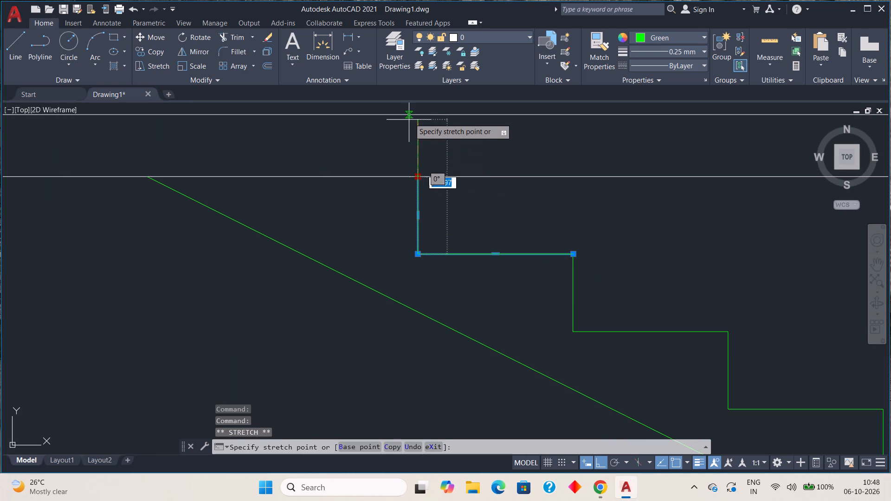
pyautogui.click(414, 112)
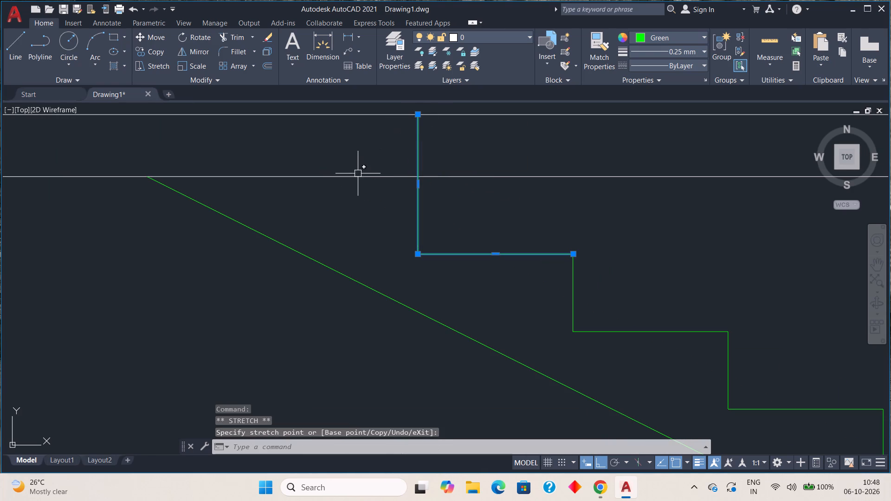
pyautogui.press('Escape')
# Trim away the floor slab's top and underside lines between the upper flight's top riser and the outer wall.
pyautogui.scroll(-2, 390, 194)
pyautogui.scroll(-1, 461, 200)
pyautogui.moveTo(498, 208); pyautogui.dragTo(468, 203, button='middle')
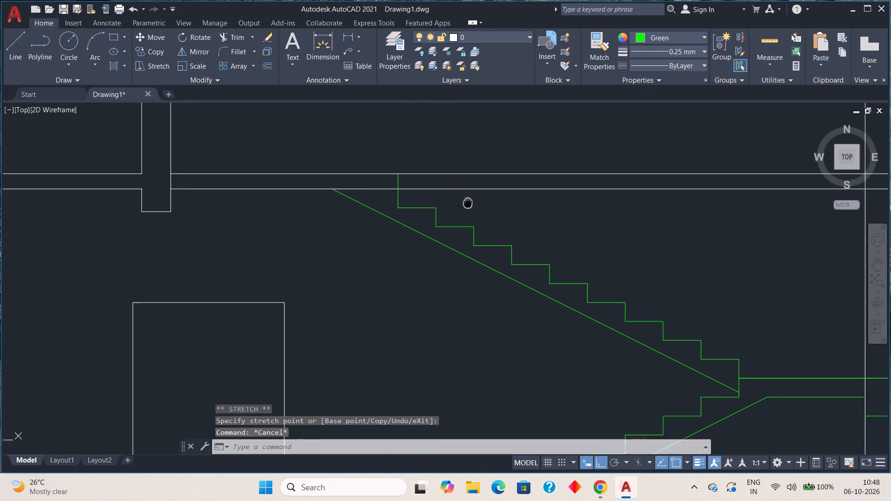
pyautogui.moveTo(468, 203); pyautogui.dragTo(401, 203, button='middle')
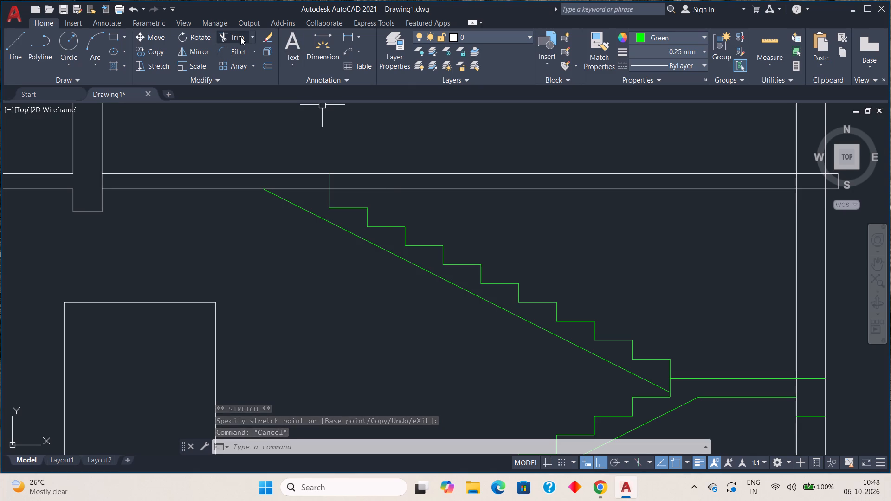
pyautogui.click(239, 34)
pyautogui.moveTo(406, 155); pyautogui.dragTo(441, 202)
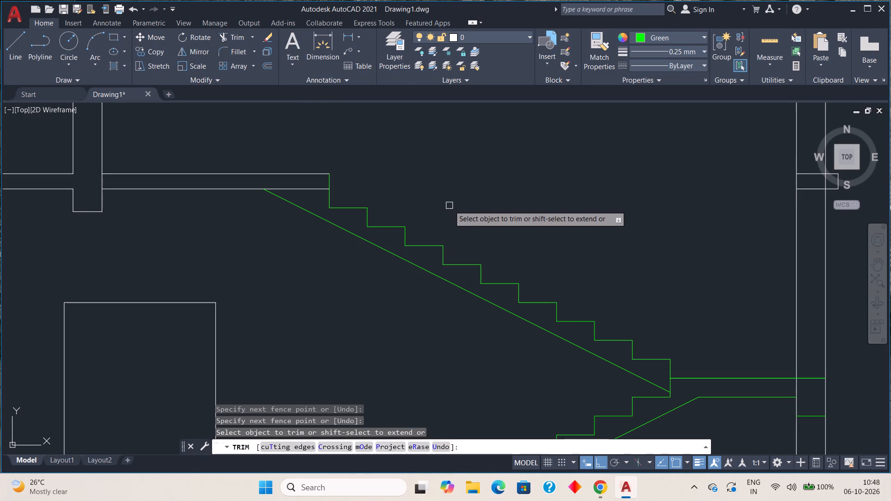
pyautogui.scroll(-1, 474, 206)
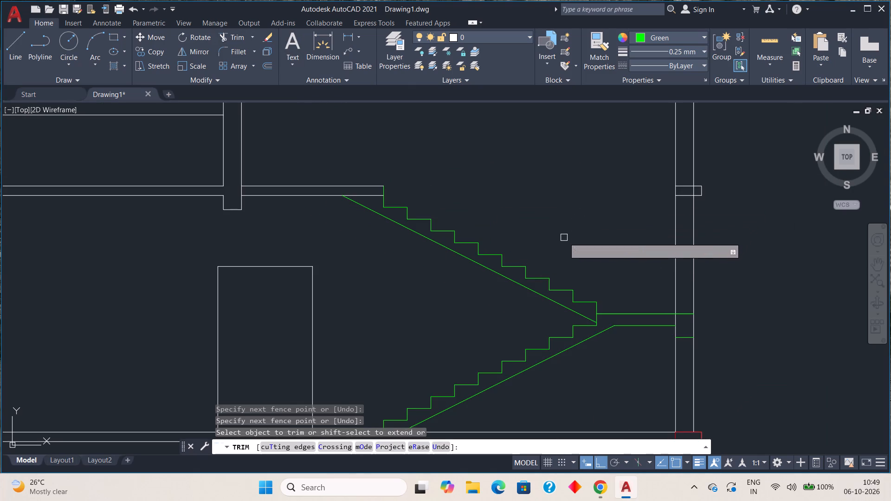
pyautogui.moveTo(495, 213); pyautogui.dragTo(485, 171, button='middle')
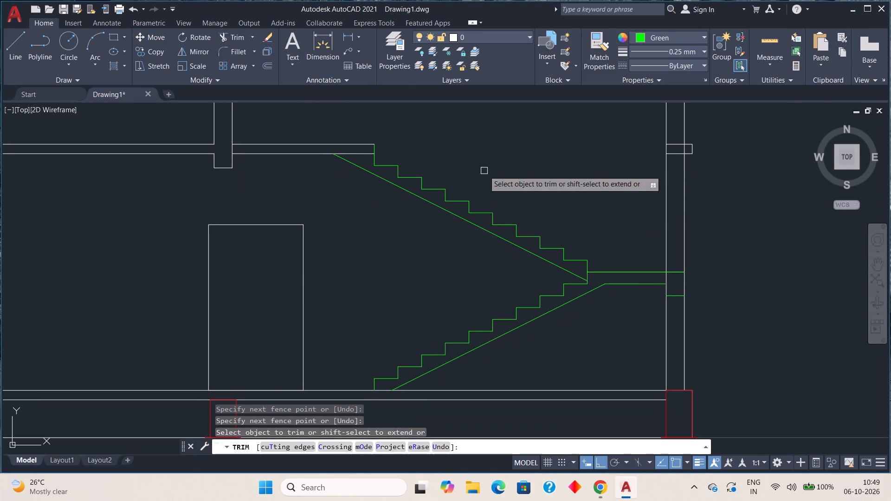
# Trim away the floor slab's underside line between the sloping line's upper end and the upper flight's top riser.
pyautogui.click(362, 152)
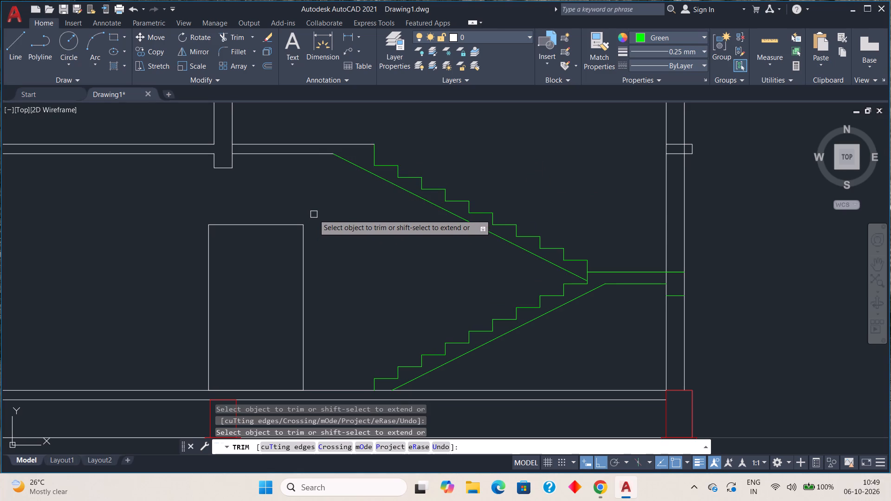
pyautogui.scroll(-1, 316, 215)
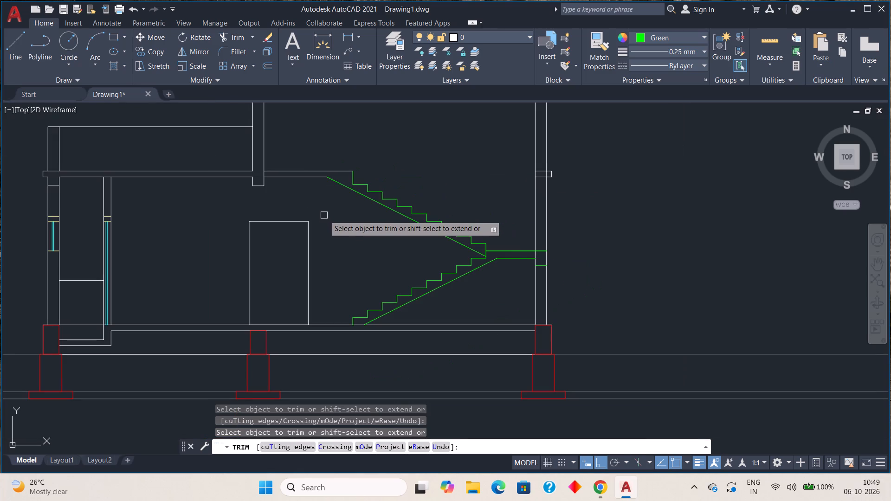
pyautogui.moveTo(346, 238); pyautogui.dragTo(344, 250, button='middle')
pyautogui.scroll(-2, 352, 247)
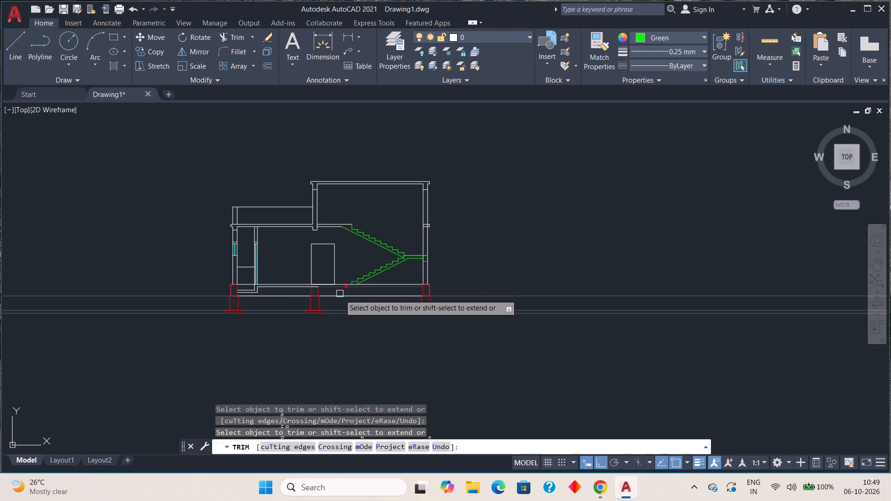
pyautogui.press('Escape')
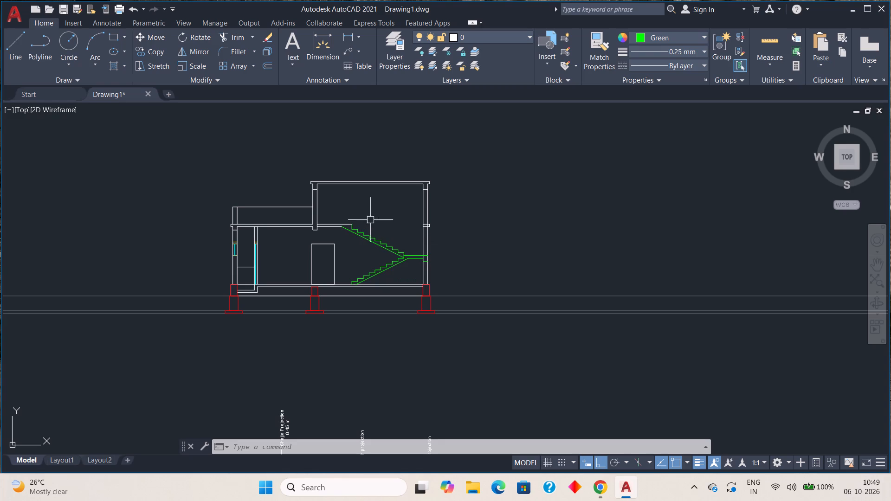
# Erase the upper flight's steps and its sloping underside line.
pyautogui.click(342, 216)
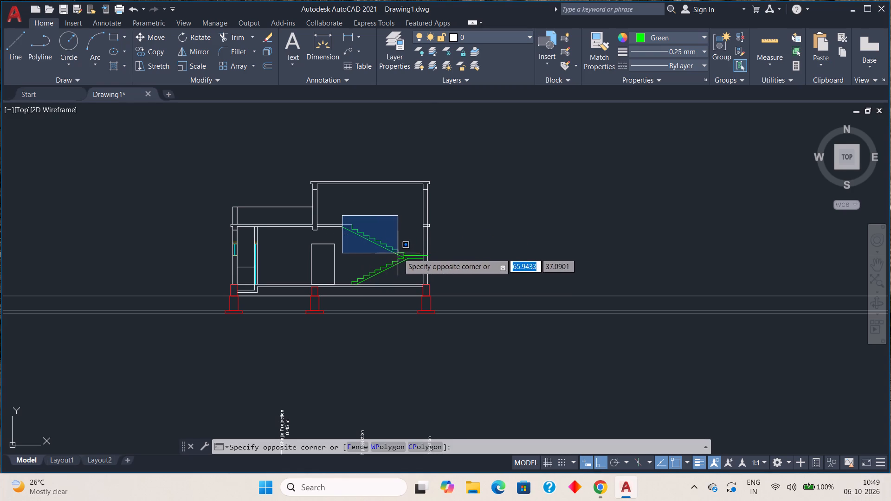
pyautogui.click(410, 254)
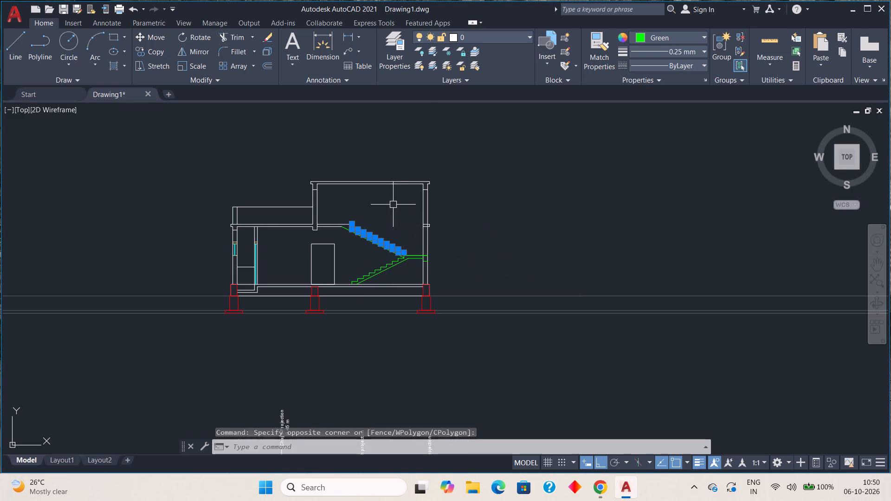
pyautogui.press('Delete')
pyautogui.click(368, 239)
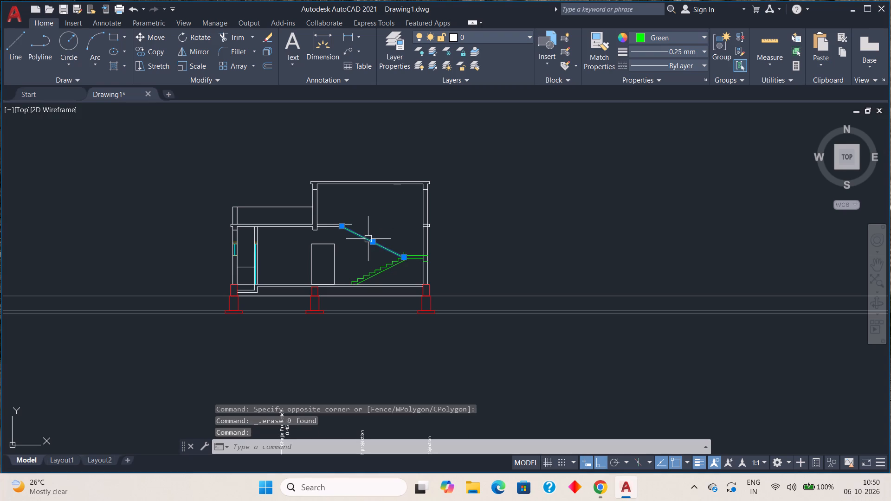
pyautogui.press('Delete')
# Draw vertical construction lines through the base of the lower flight's first riser and the landing end of its last tread.
pyautogui.scroll(3, 375, 257)
pyautogui.scroll(-1, 372, 244)
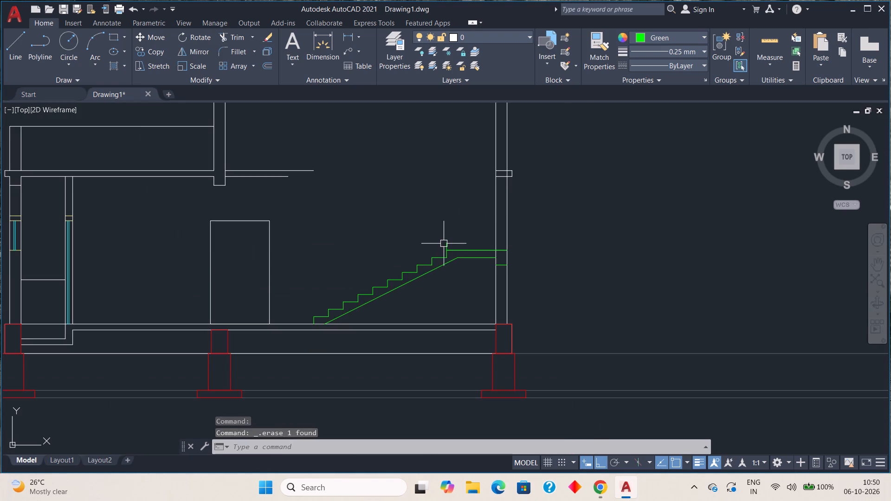
pyautogui.scroll(2, 424, 241)
pyautogui.scroll(-1, 410, 244)
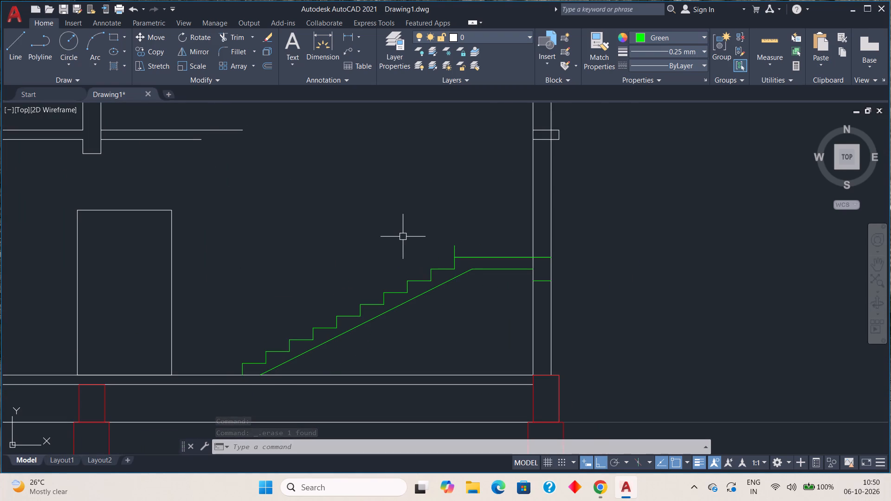
pyautogui.press('x')
pyautogui.press('l')
pyautogui.press('space')
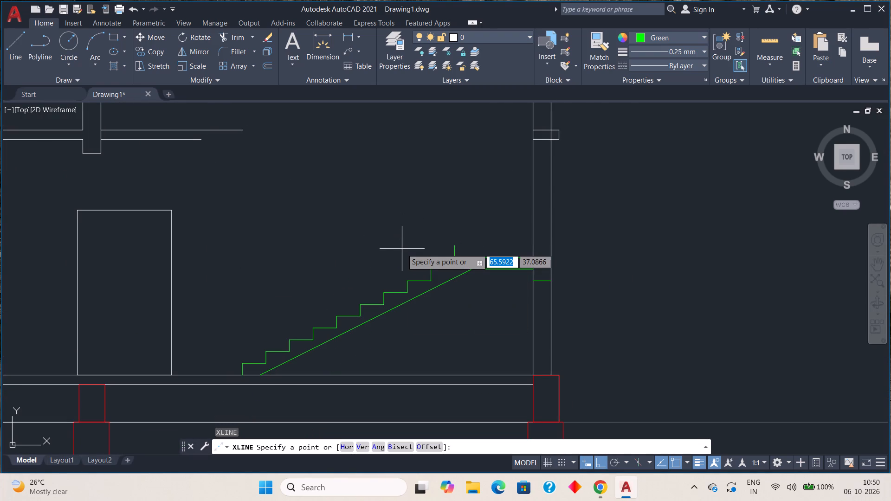
pyautogui.press('l')
pyautogui.press('space')
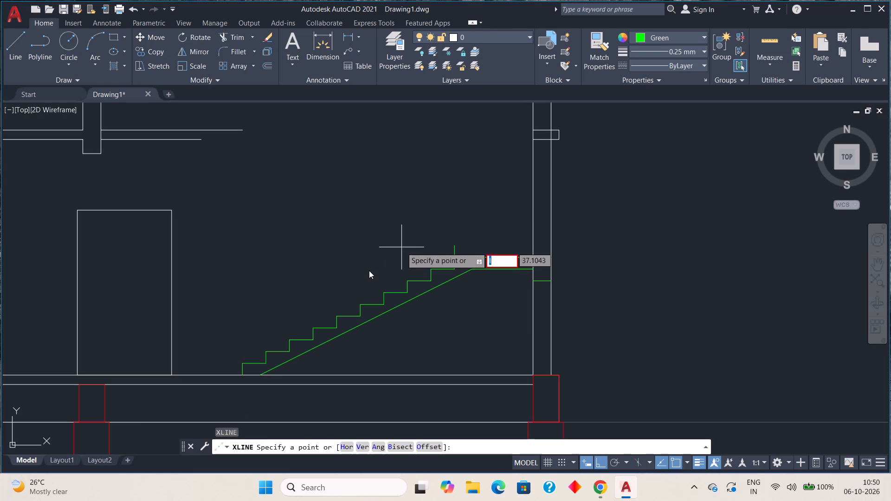
pyautogui.press('BackSpace')
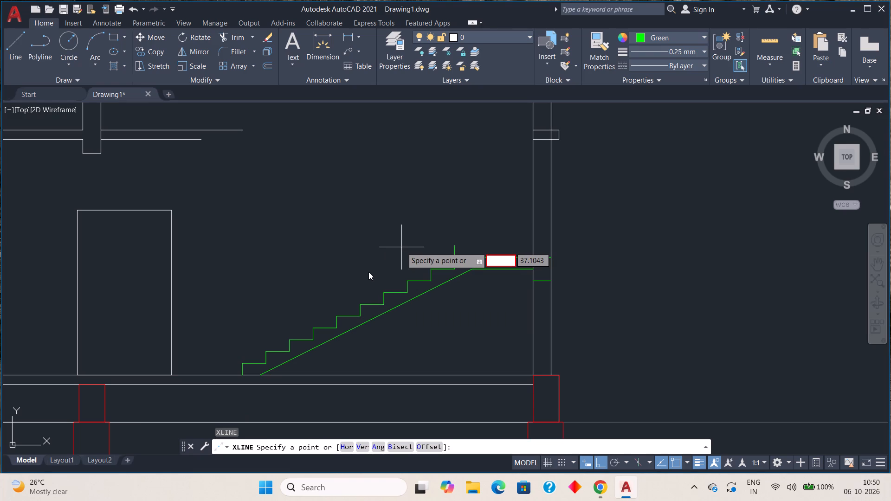
pyautogui.write('v')
pyautogui.press('space')
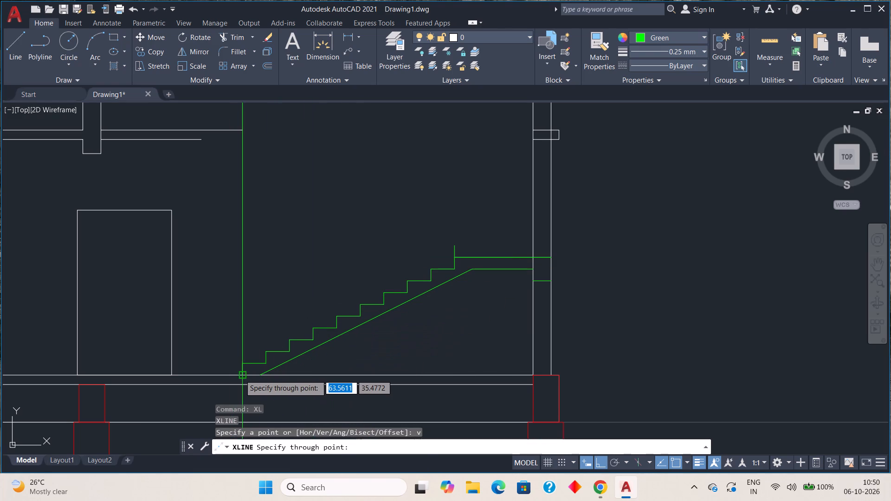
pyautogui.scroll(3, 240, 375)
pyautogui.click(250, 380)
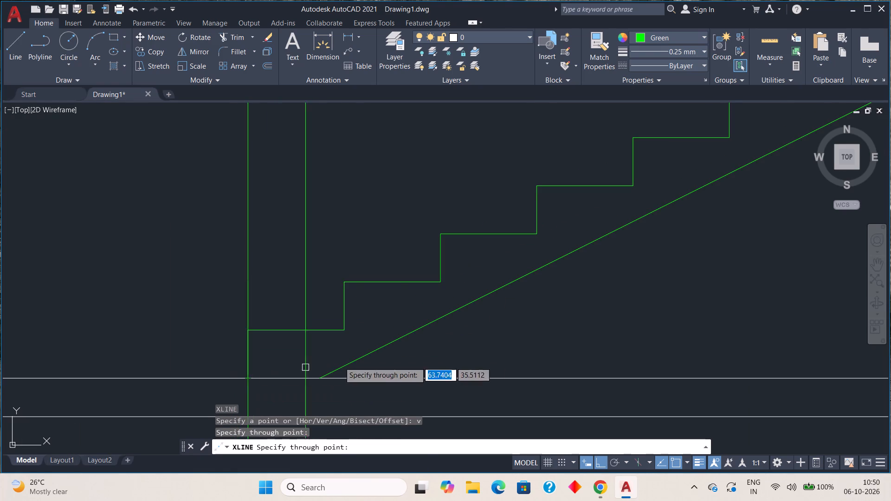
pyautogui.scroll(-2, 565, 337)
pyautogui.scroll(-2, 615, 332)
pyautogui.moveTo(653, 325); pyautogui.dragTo(464, 357, button='middle')
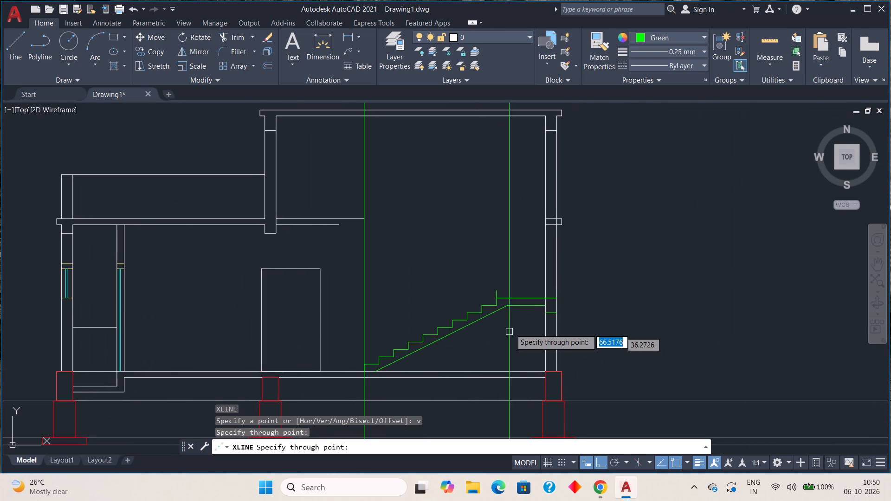
pyautogui.scroll(3, 493, 315)
pyautogui.click(510, 278)
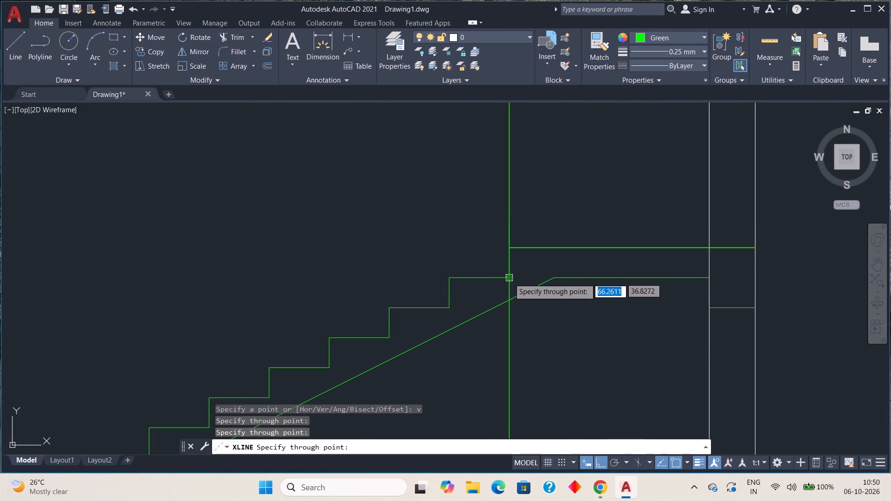
pyautogui.press('Escape')
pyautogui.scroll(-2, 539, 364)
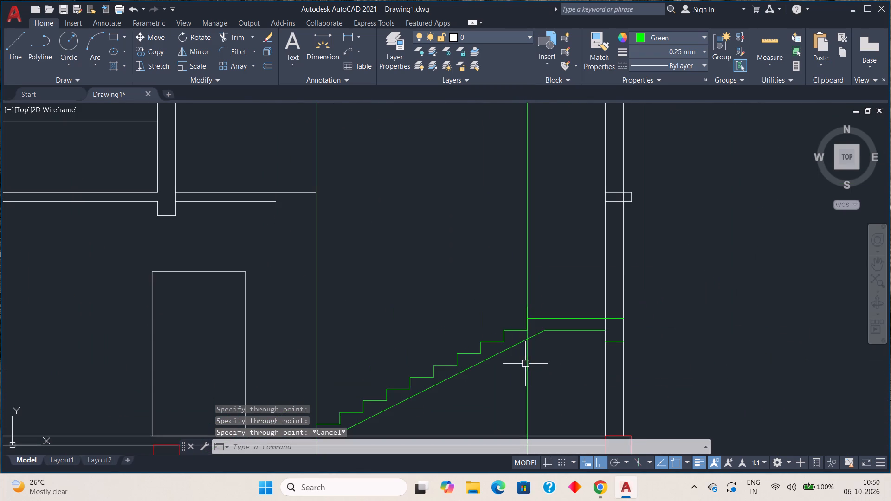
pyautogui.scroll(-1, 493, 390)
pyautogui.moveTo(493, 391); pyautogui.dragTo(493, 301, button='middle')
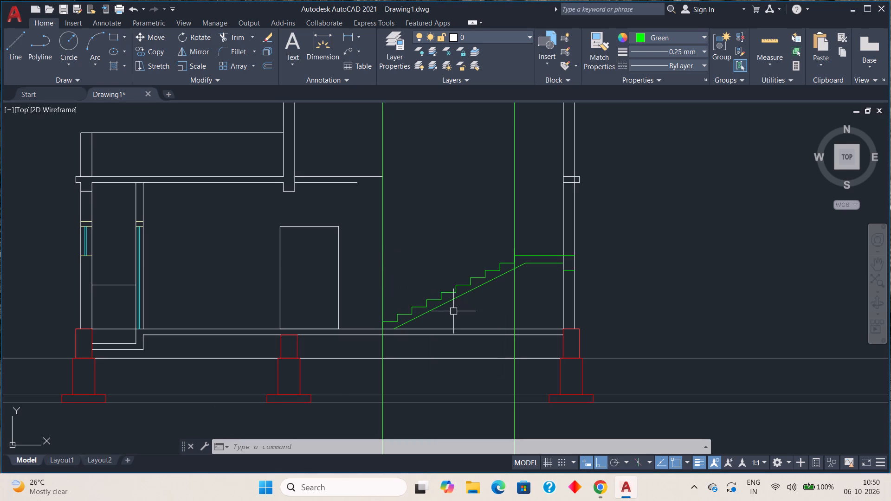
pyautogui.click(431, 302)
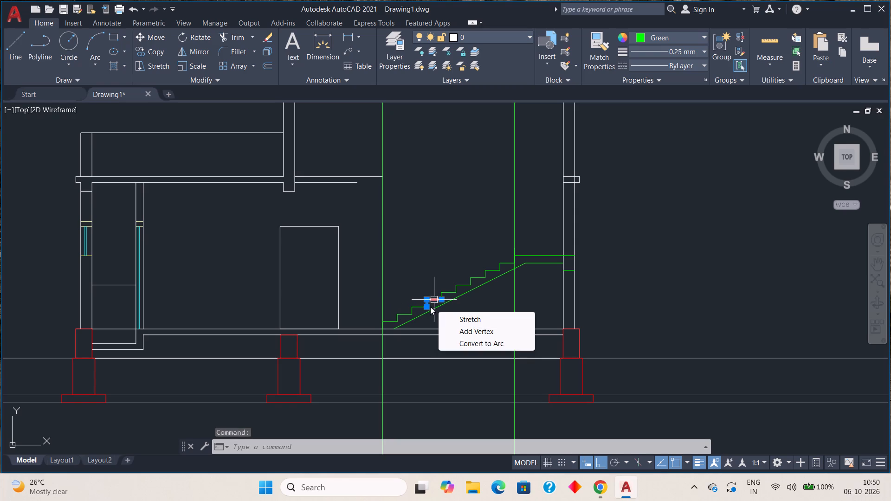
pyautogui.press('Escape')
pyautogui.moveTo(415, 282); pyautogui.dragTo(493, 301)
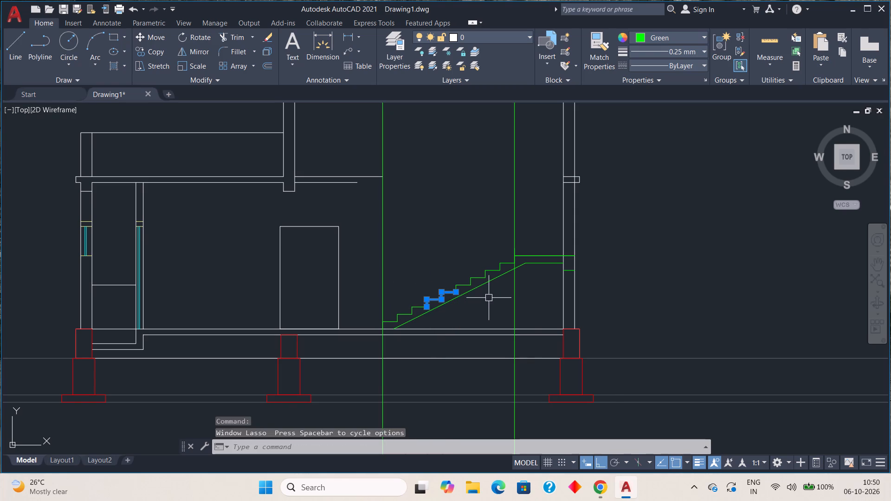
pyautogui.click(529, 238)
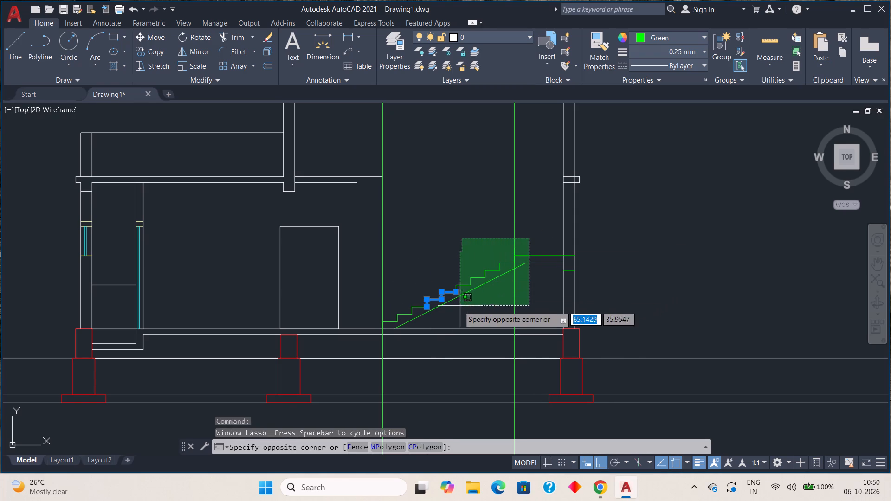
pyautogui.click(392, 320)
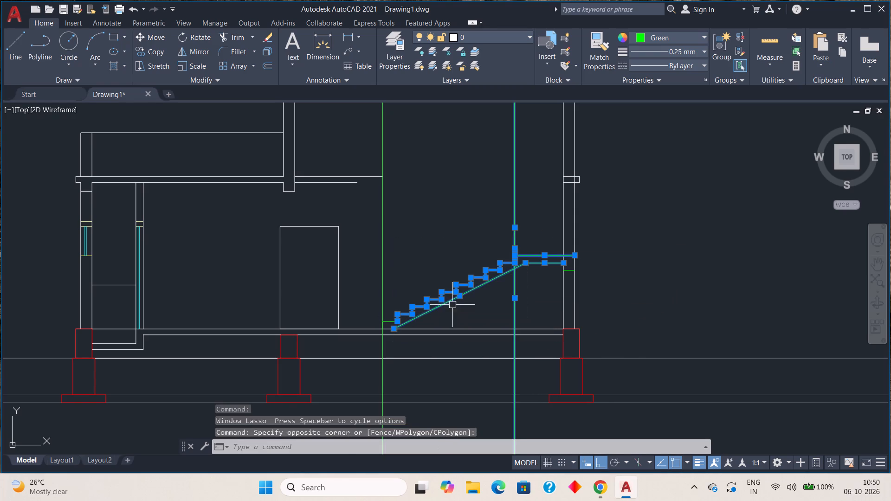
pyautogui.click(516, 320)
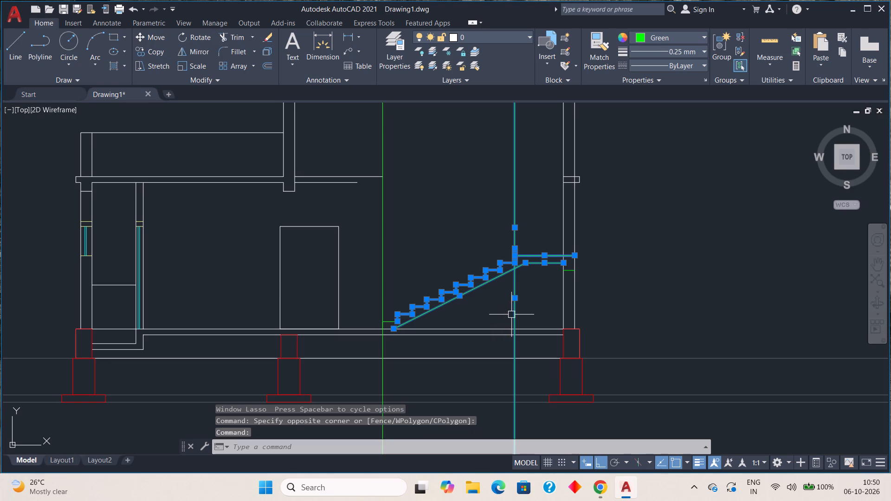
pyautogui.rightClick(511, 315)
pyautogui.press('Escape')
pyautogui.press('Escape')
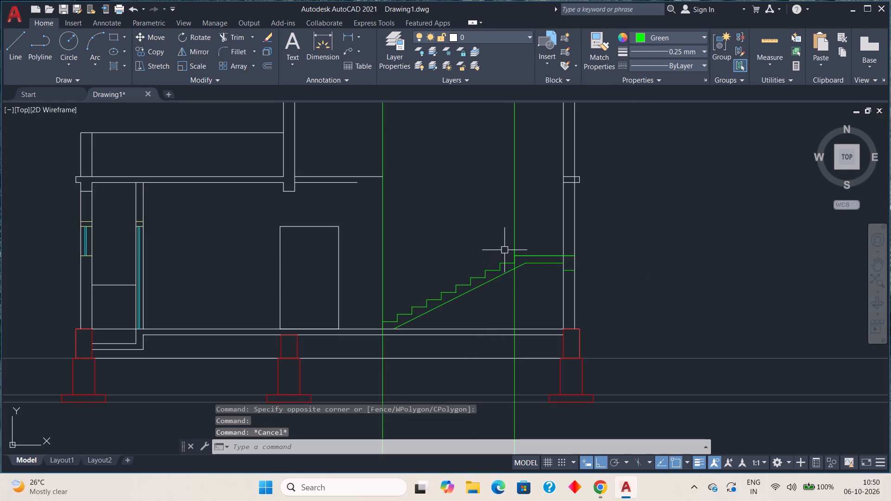
# Erase the lower flight's steps and its sloping underside line.
pyautogui.moveTo(503, 254); pyautogui.dragTo(506, 270)
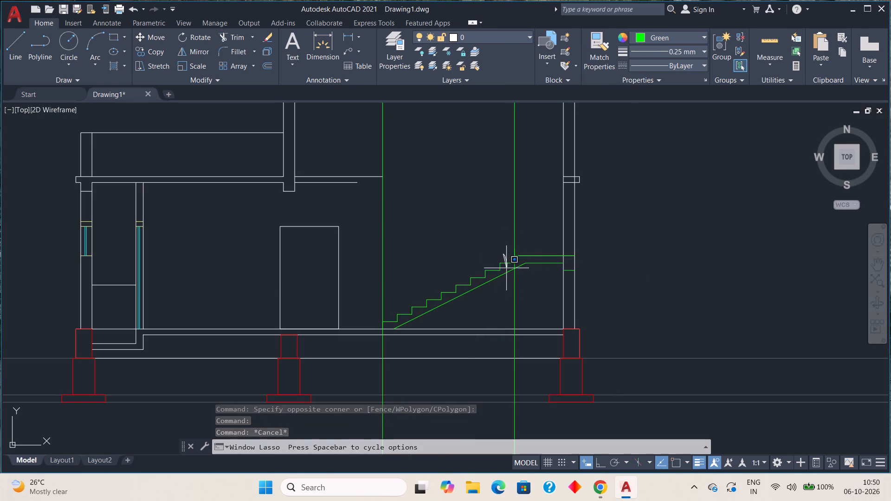
pyautogui.moveTo(506, 270); pyautogui.dragTo(489, 291)
pyautogui.click(508, 254)
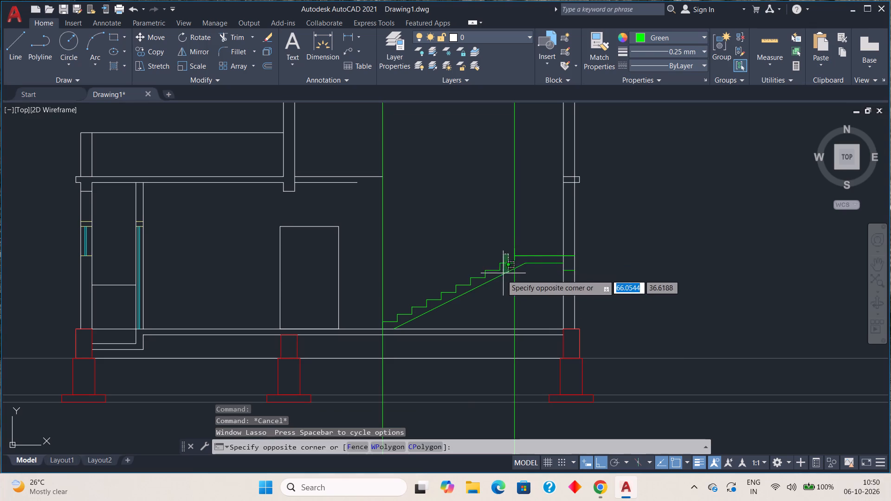
pyautogui.click(392, 312)
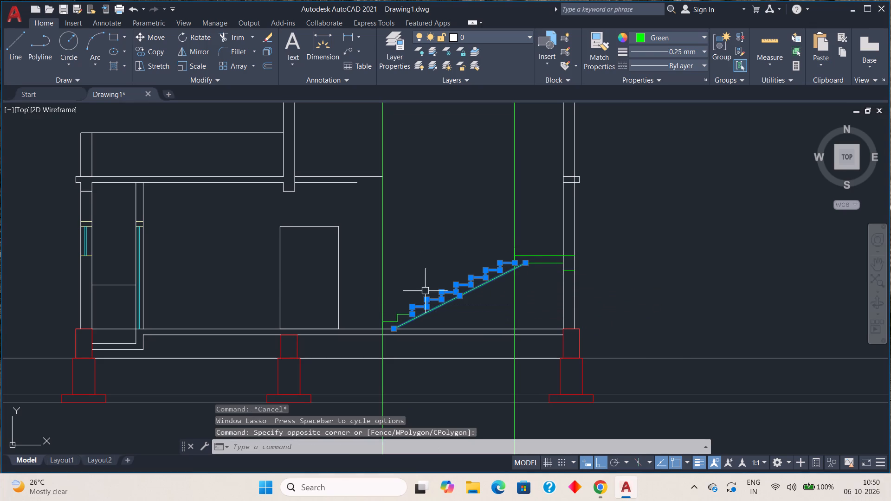
pyautogui.click(402, 315)
pyautogui.click(390, 320)
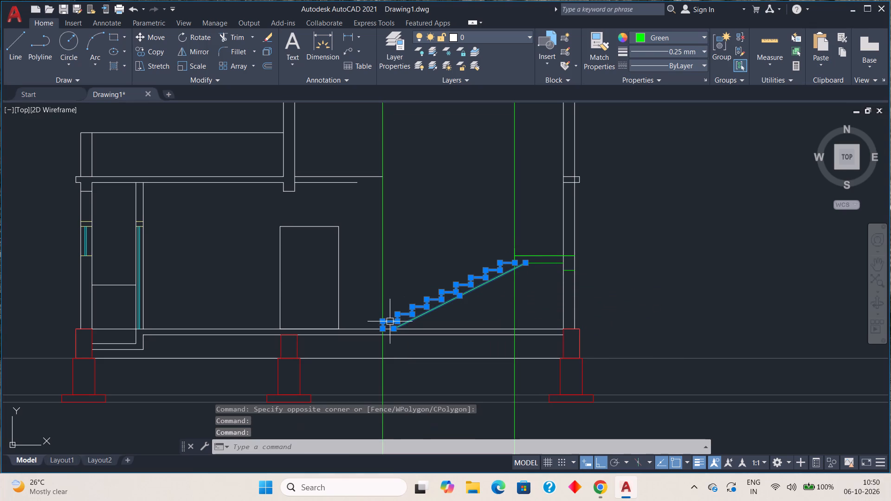
pyautogui.press('Delete')
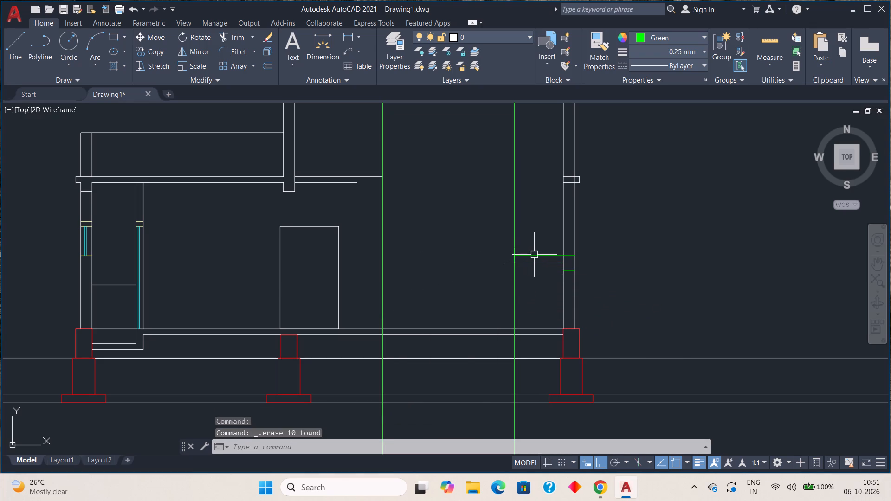
# Erase the landing's top and underside lines, including the duplicate top line.
pyautogui.click(534, 255)
pyautogui.click(538, 263)
pyautogui.press('Delete')
pyautogui.click(545, 256)
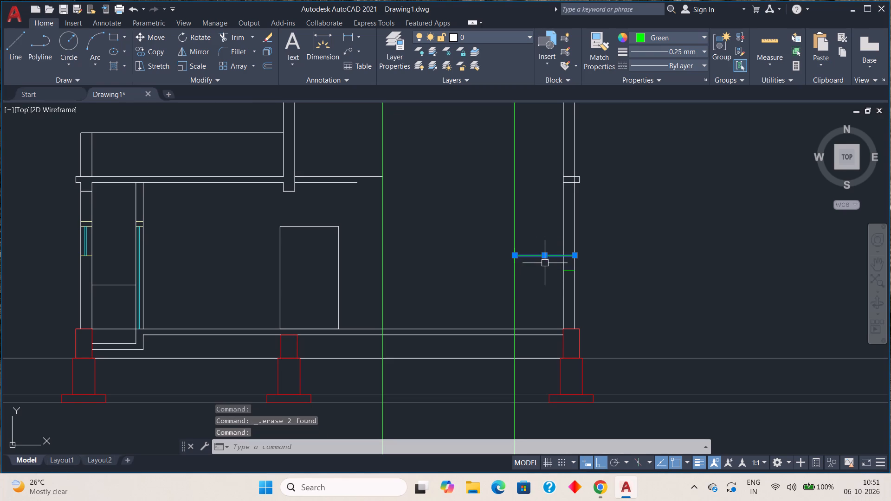
pyautogui.press('Delete')
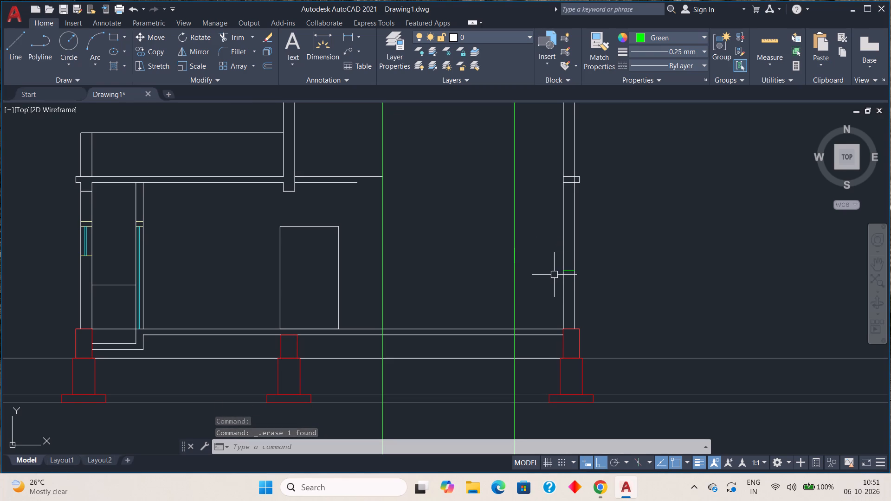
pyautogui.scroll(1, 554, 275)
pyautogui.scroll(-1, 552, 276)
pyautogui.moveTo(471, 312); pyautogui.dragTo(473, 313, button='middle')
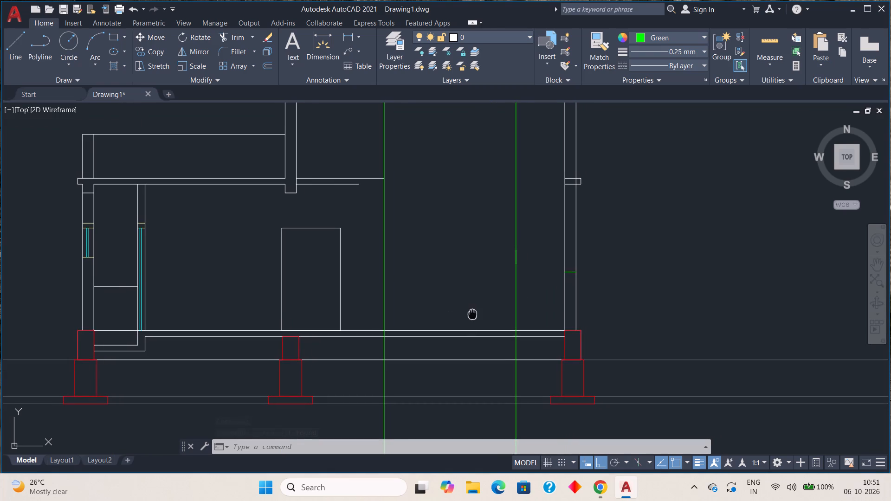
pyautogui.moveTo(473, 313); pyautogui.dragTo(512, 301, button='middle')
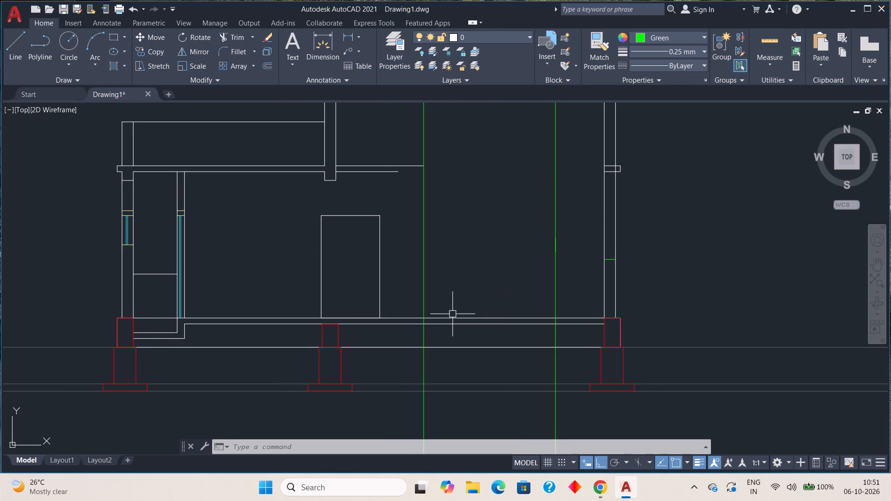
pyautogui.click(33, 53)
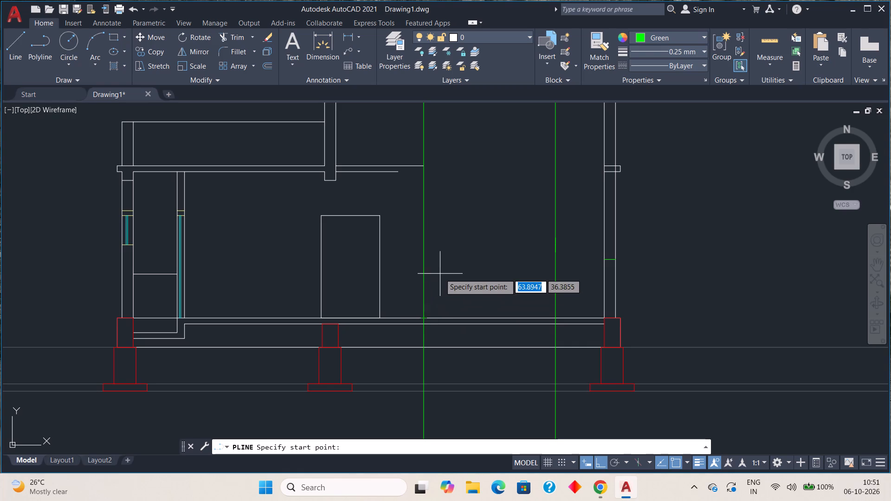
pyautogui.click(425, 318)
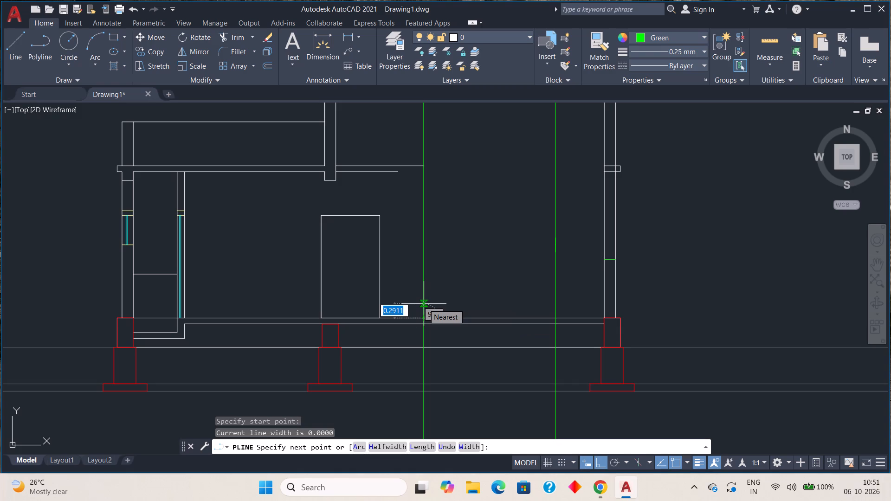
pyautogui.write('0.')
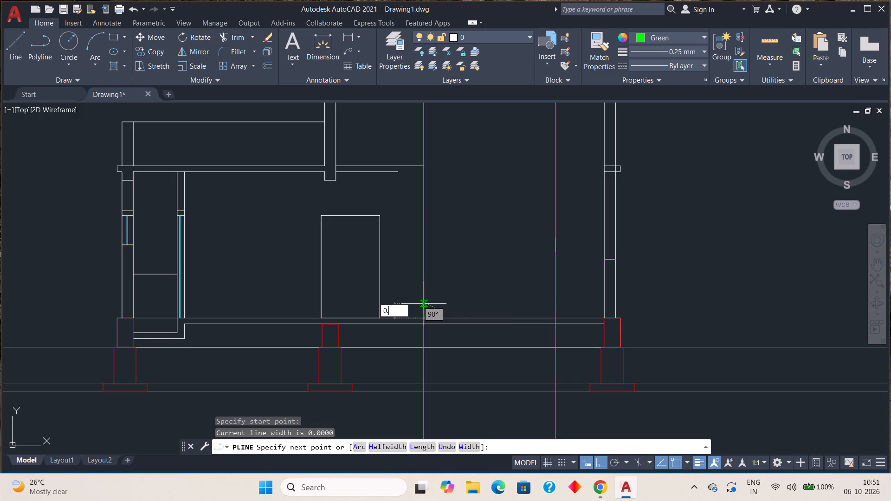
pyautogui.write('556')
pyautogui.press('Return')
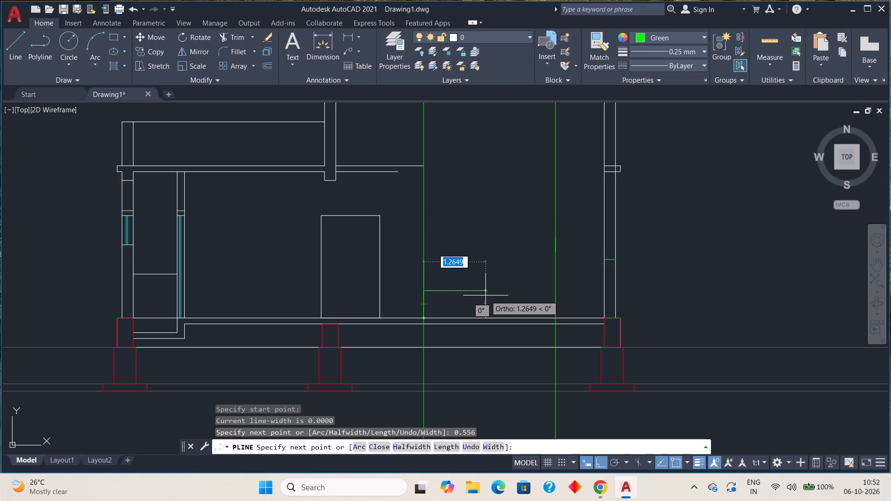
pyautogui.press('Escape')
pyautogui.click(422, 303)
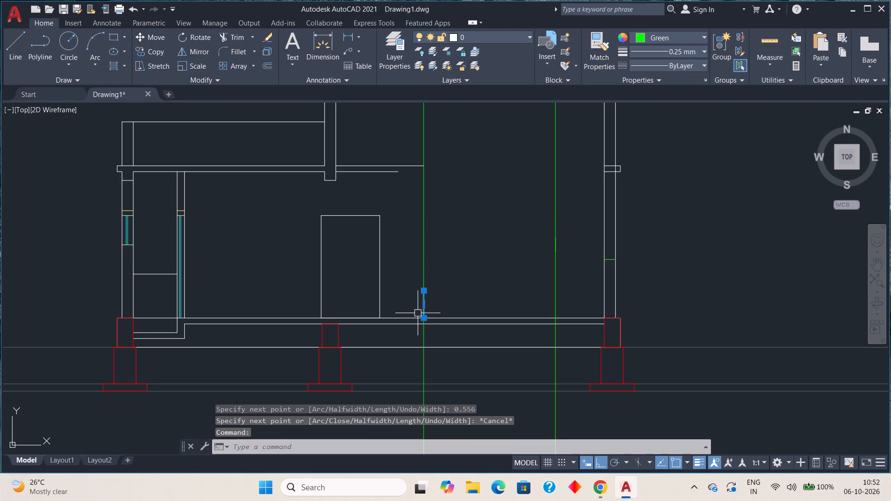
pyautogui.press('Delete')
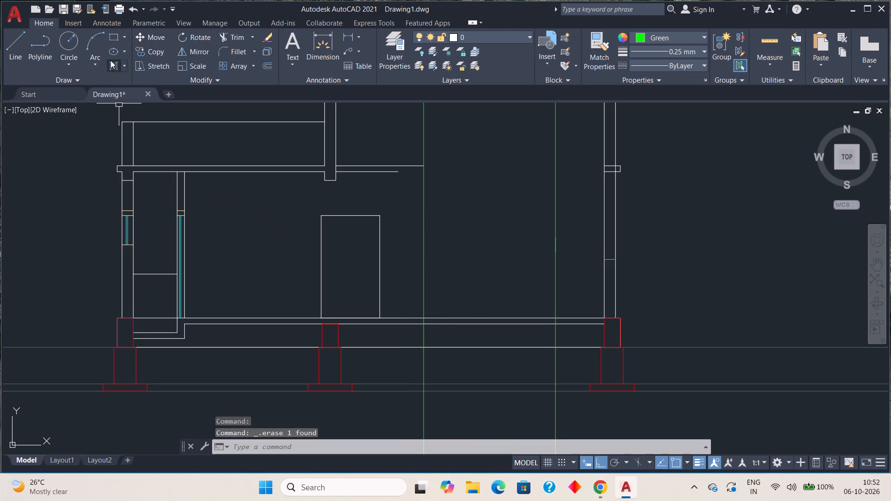
# Draw a polyline step with a 0.156 riser and 0.3 tread, starting where the first guide line meets the floor line.
pyautogui.click(52, 45)
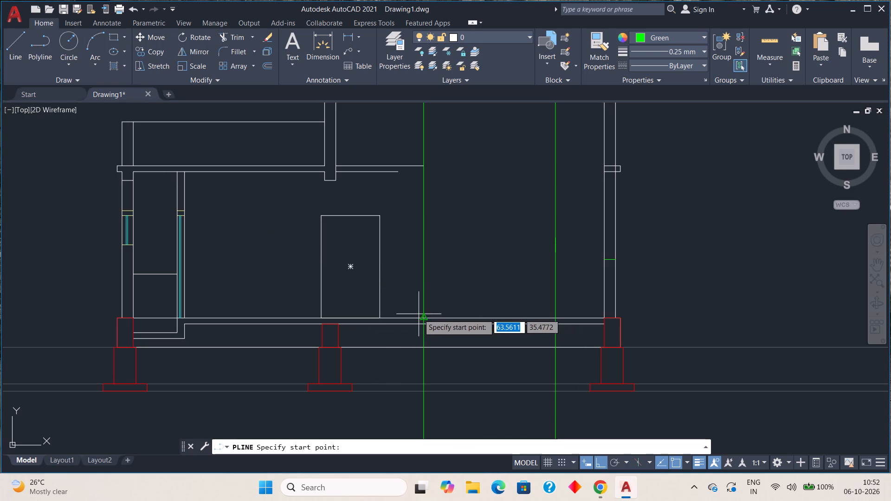
pyautogui.click(424, 316)
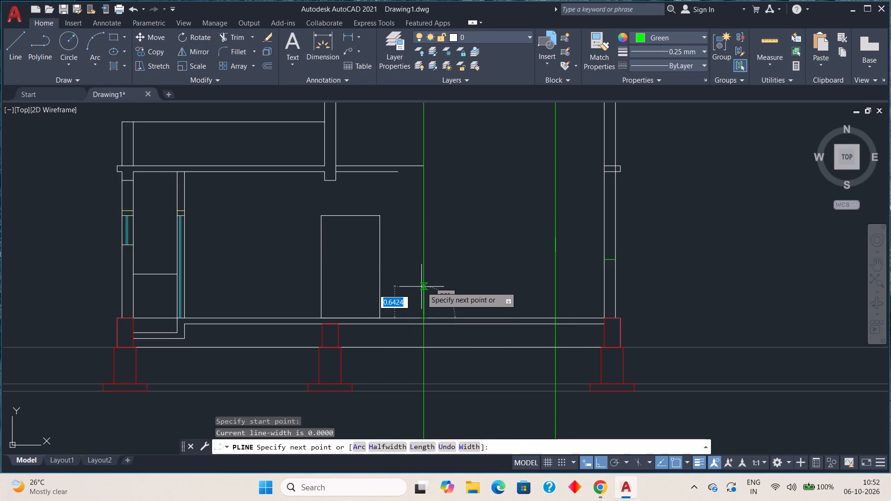
pyautogui.write('0.')
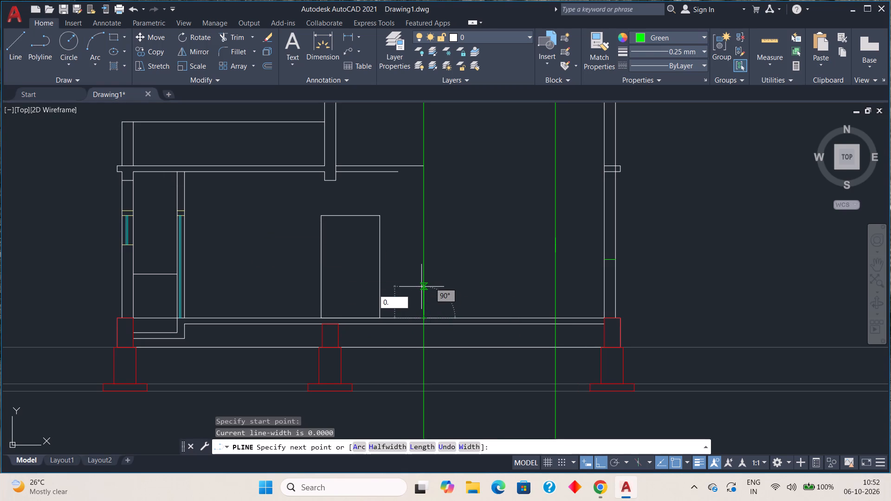
pyautogui.write('156')
pyautogui.press('space')
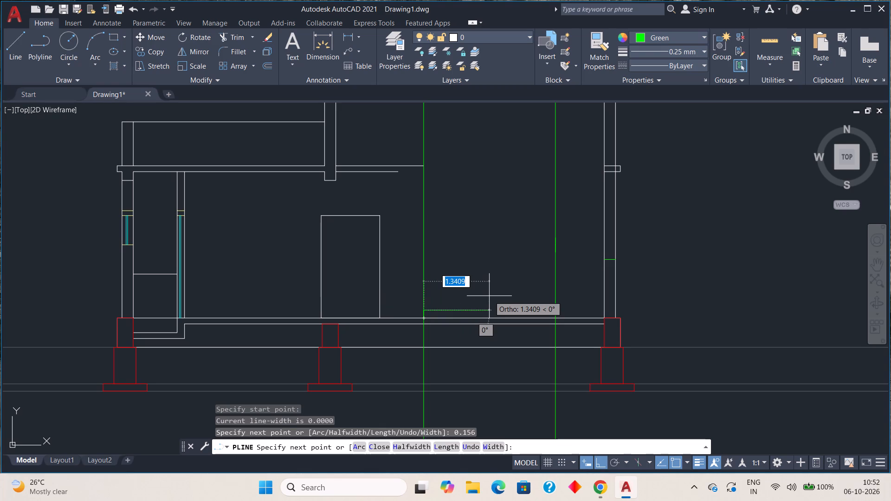
pyautogui.write('.3')
pyautogui.press('space')
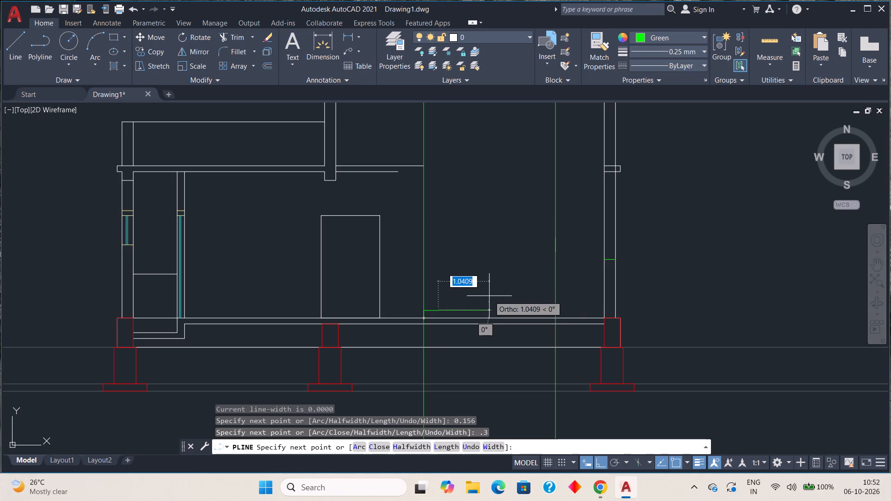
pyautogui.press('Escape')
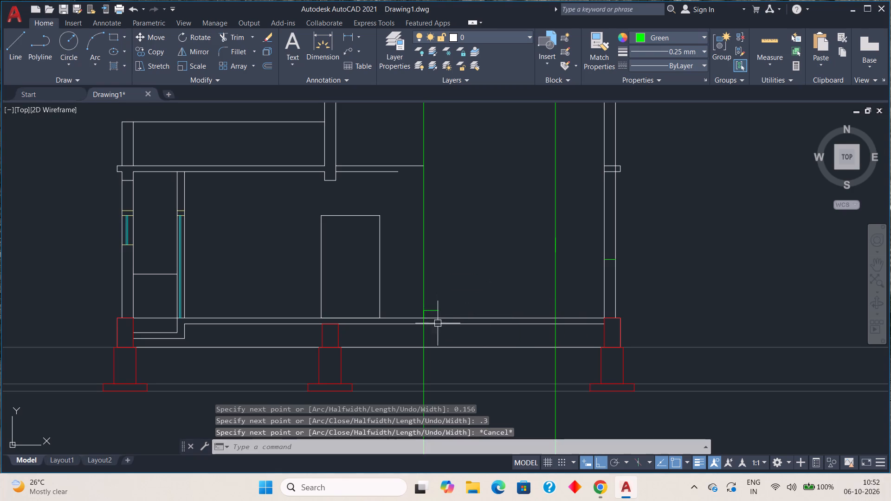
# Copy the step end to end nine times up the flight, with the last copy starting at the second guide line.
pyautogui.scroll(3, 428, 318)
pyautogui.click(405, 312)
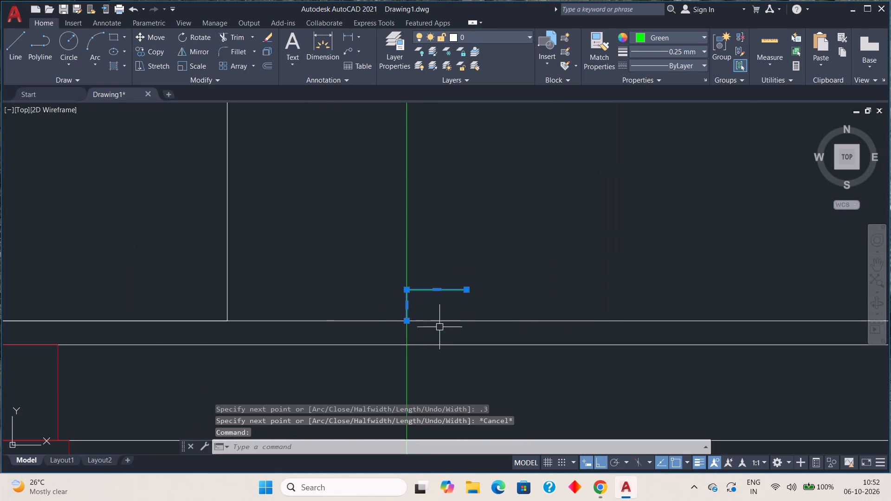
pyautogui.click(165, 51)
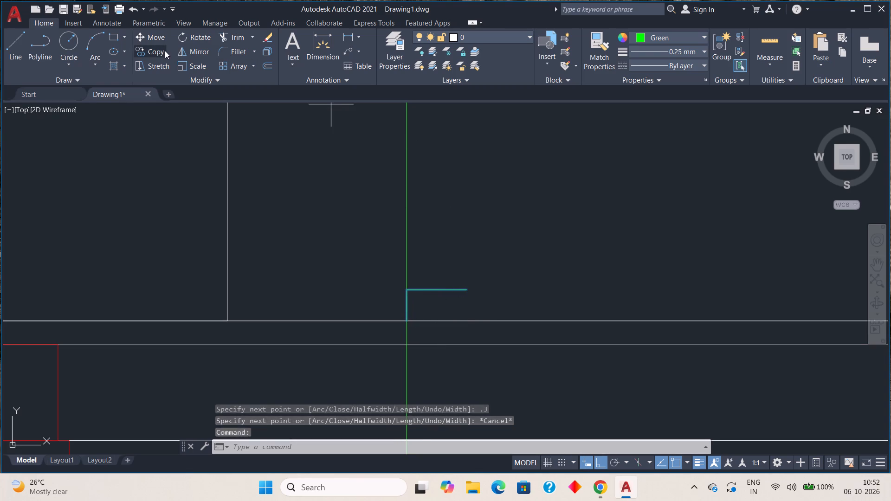
pyautogui.doubleClick(406, 319)
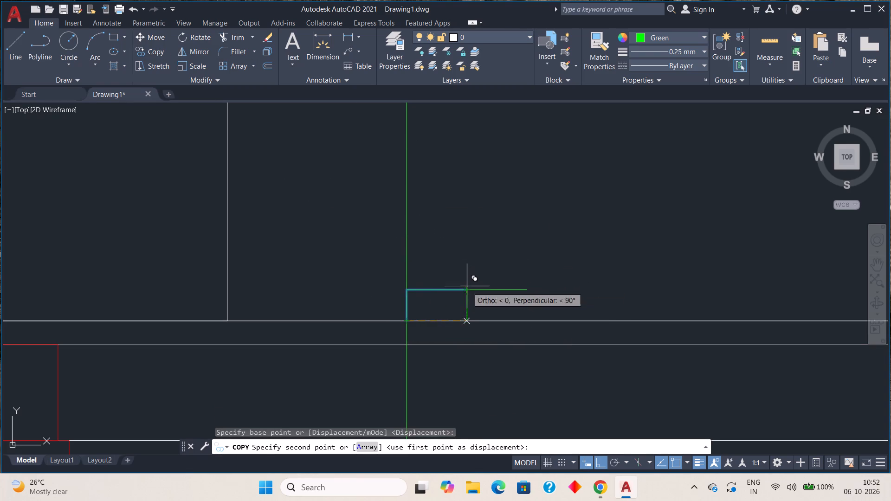
pyautogui.click(467, 289)
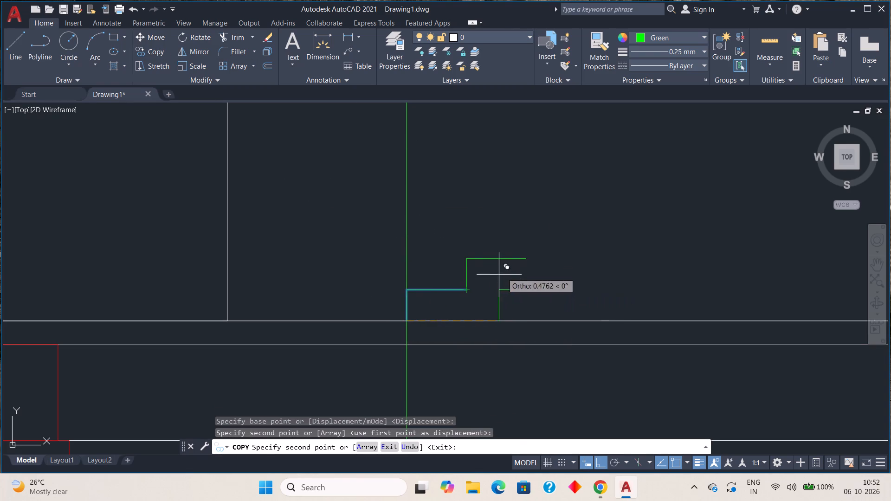
pyautogui.click(526, 258)
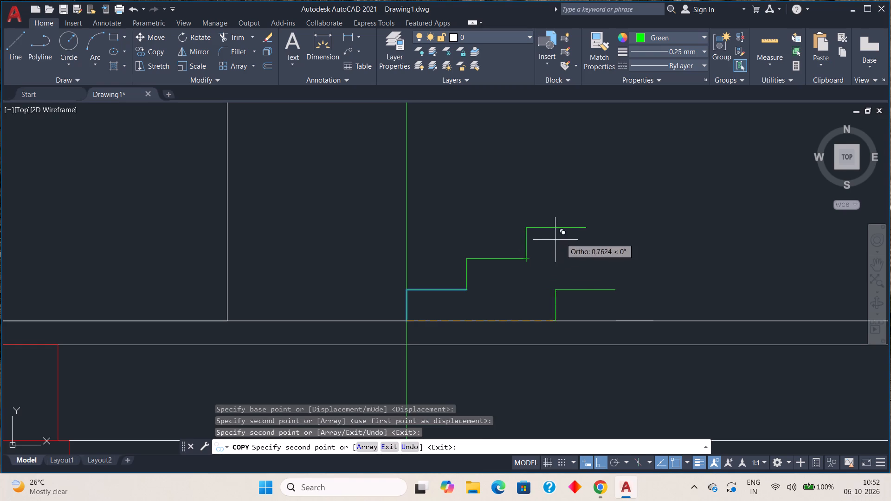
pyautogui.click(588, 227)
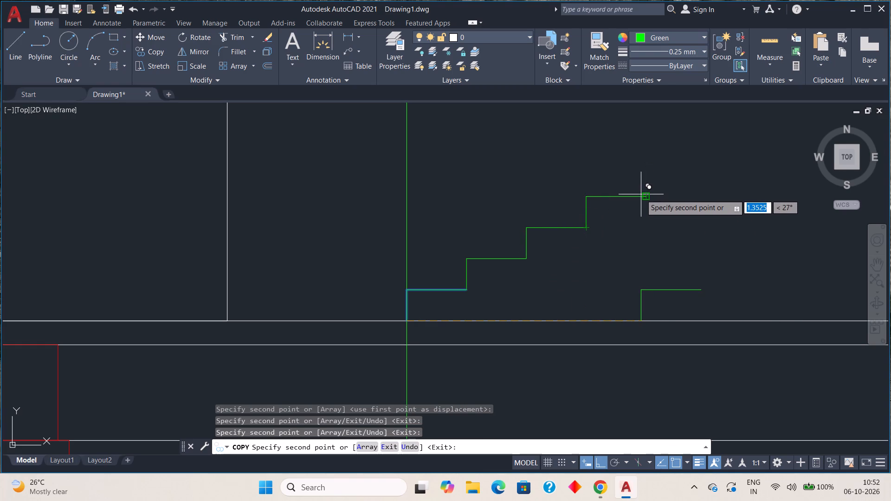
pyautogui.click(641, 194)
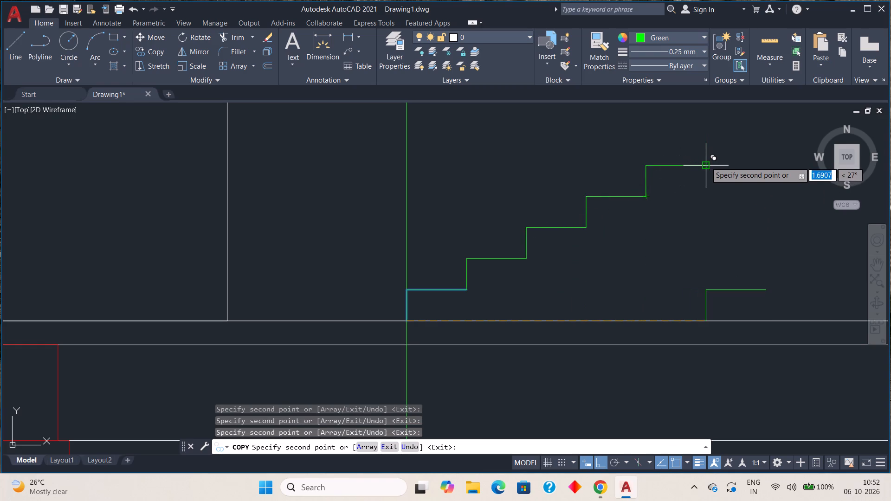
pyautogui.click(706, 162)
pyautogui.moveTo(711, 169); pyautogui.dragTo(425, 233, button='middle')
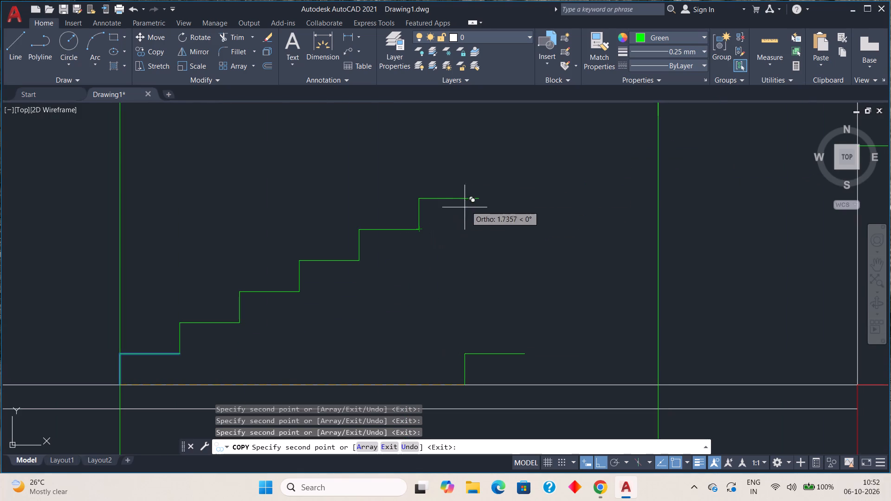
pyautogui.click(478, 198)
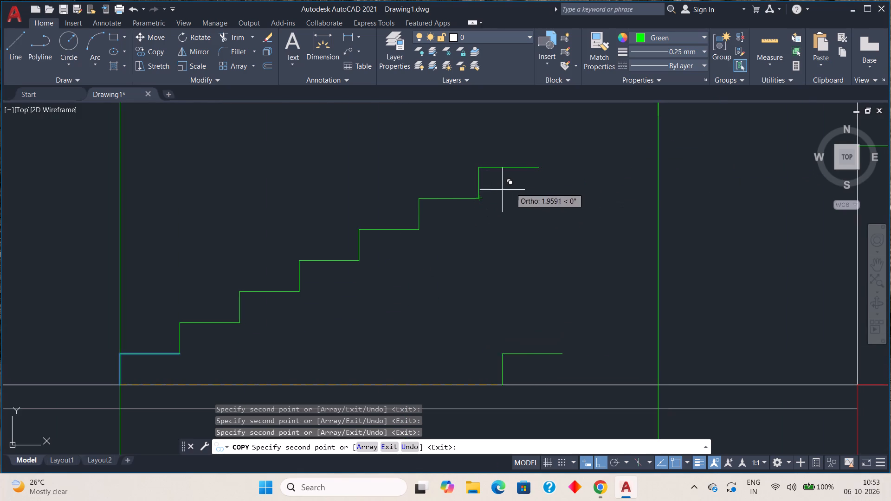
pyautogui.click(539, 168)
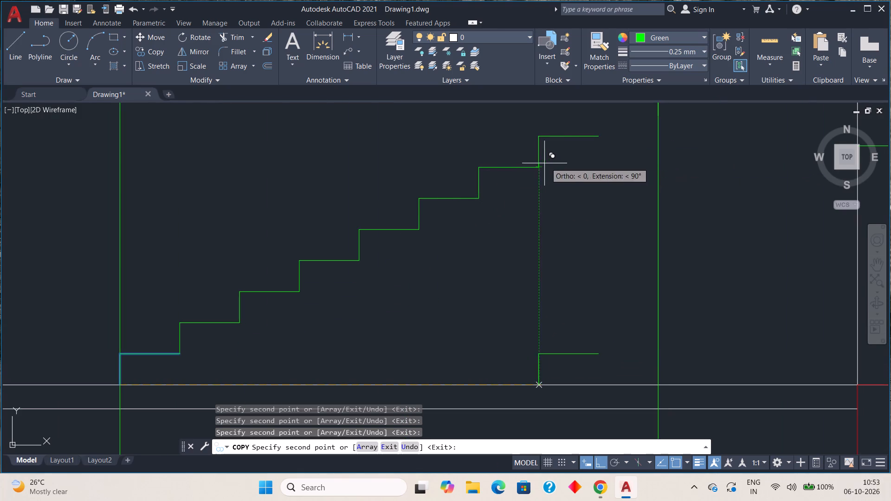
pyautogui.click(595, 135)
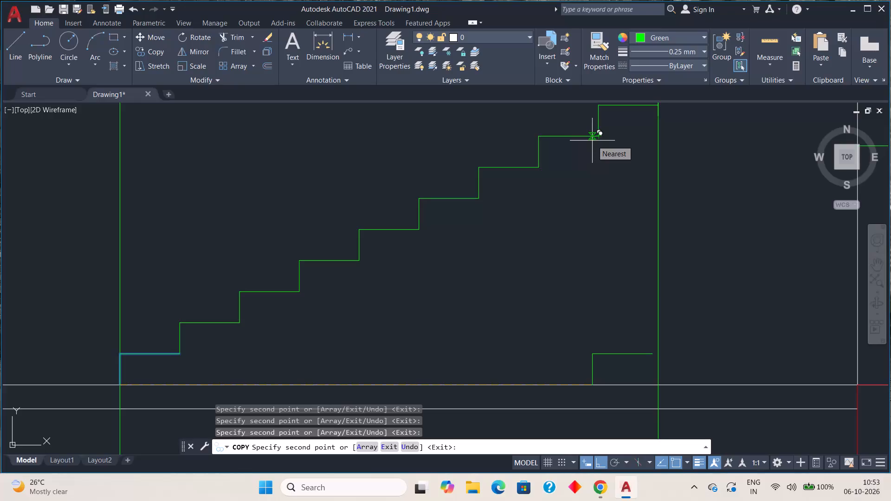
pyautogui.moveTo(658, 122); pyautogui.dragTo(606, 249, button='middle')
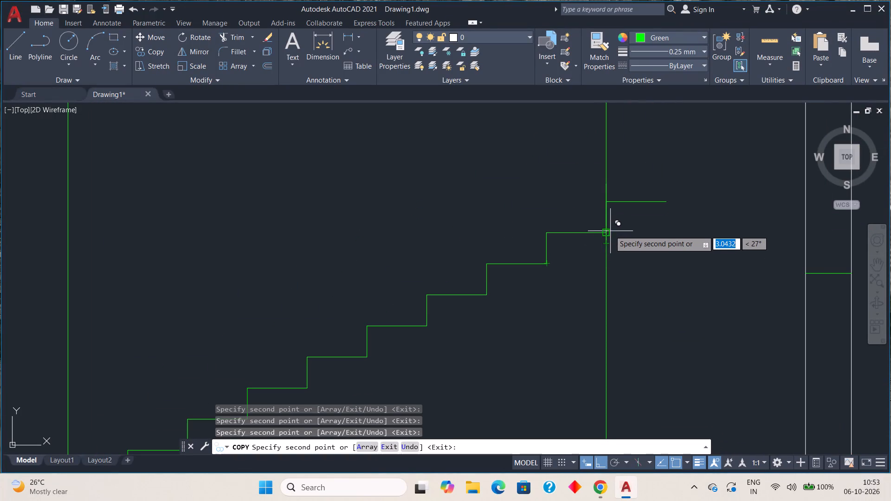
pyautogui.click(602, 233)
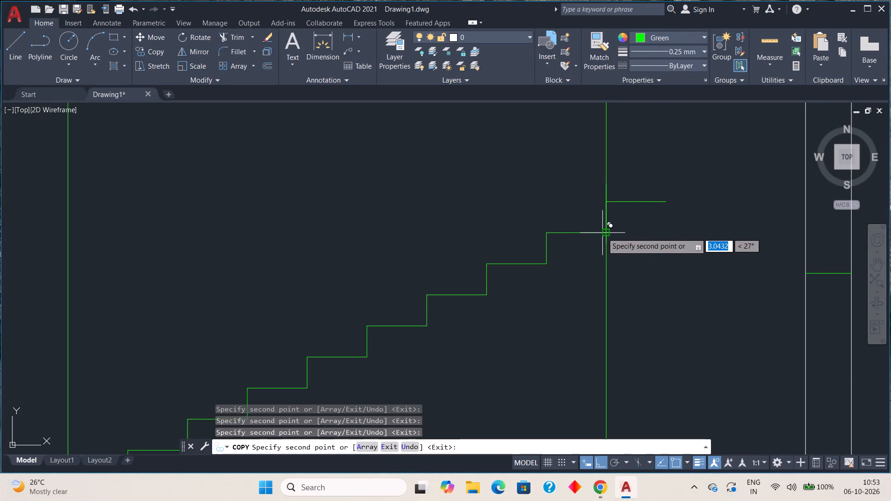
pyautogui.scroll(3, 637, 239)
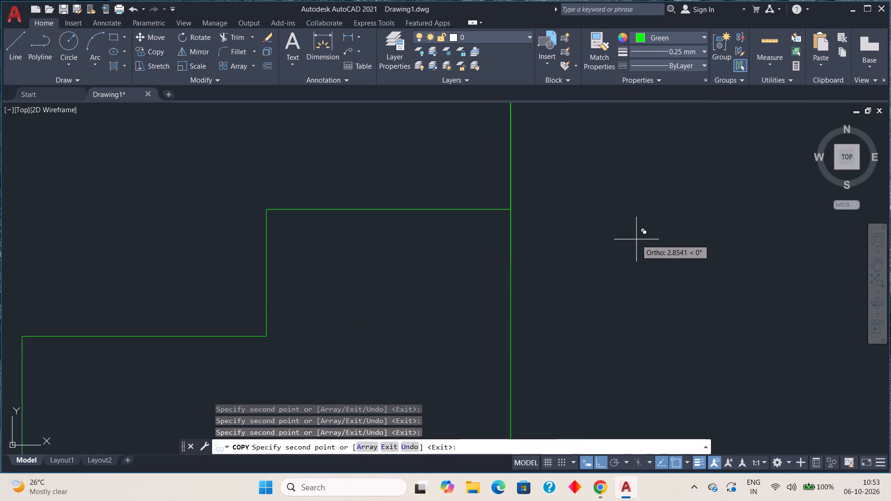
pyautogui.scroll(-2, 634, 244)
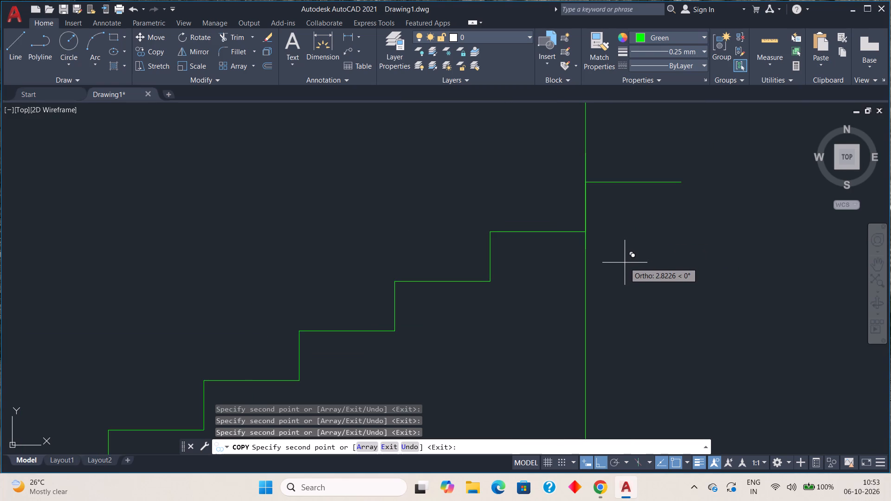
pyautogui.press('Escape')
# Extend the topmost tread line through to the outer face of the end wall as the landing's top.
pyautogui.scroll(-3, 640, 246)
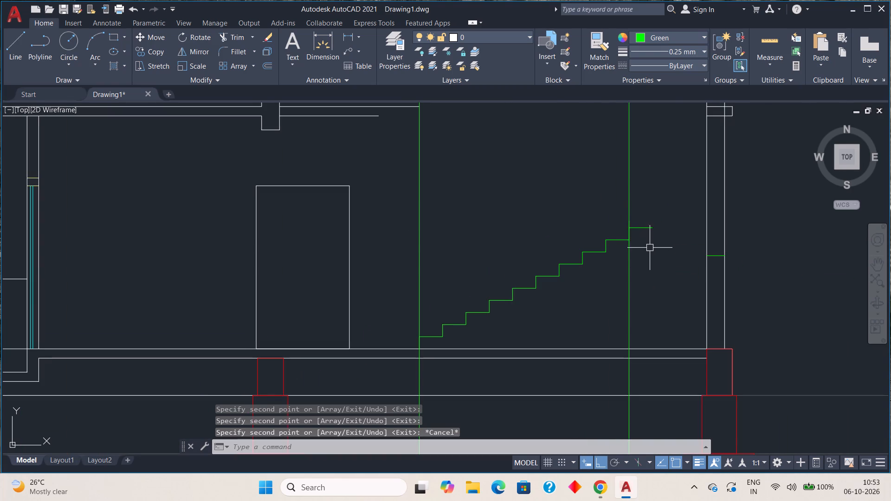
pyautogui.moveTo(650, 248); pyautogui.dragTo(621, 258, button='middle')
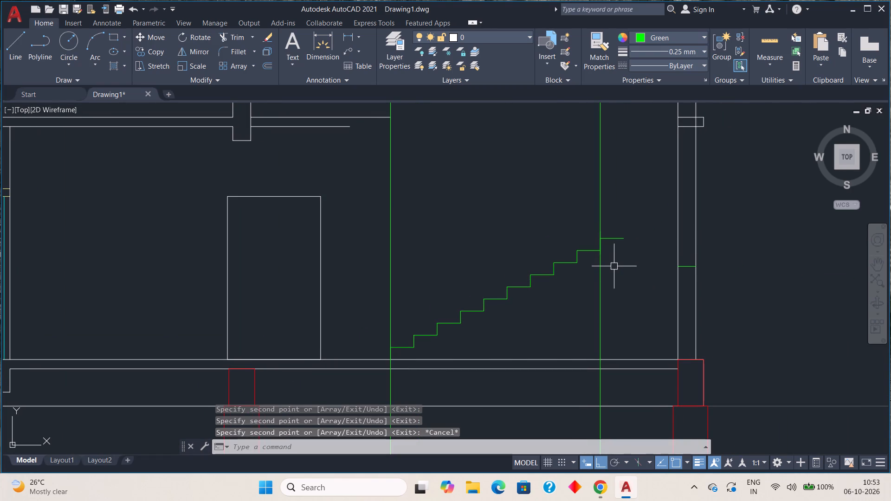
pyautogui.write('ex')
pyautogui.press('space')
pyautogui.click(619, 237)
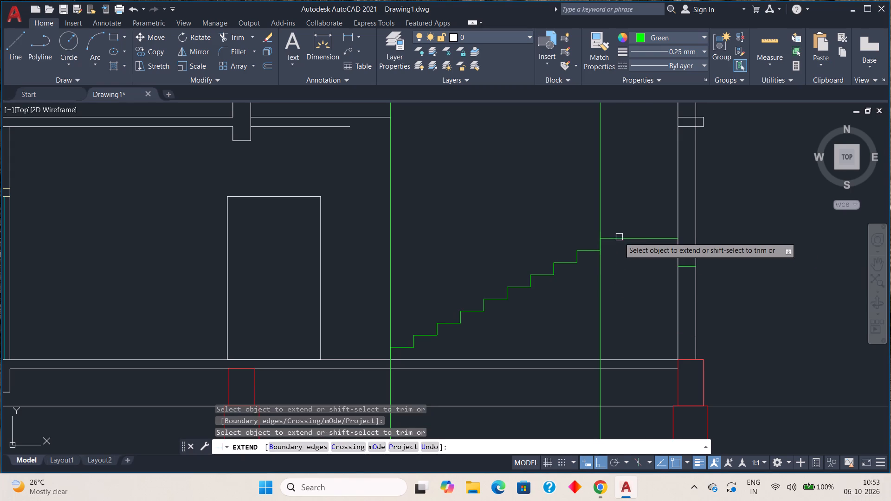
pyautogui.click(665, 240)
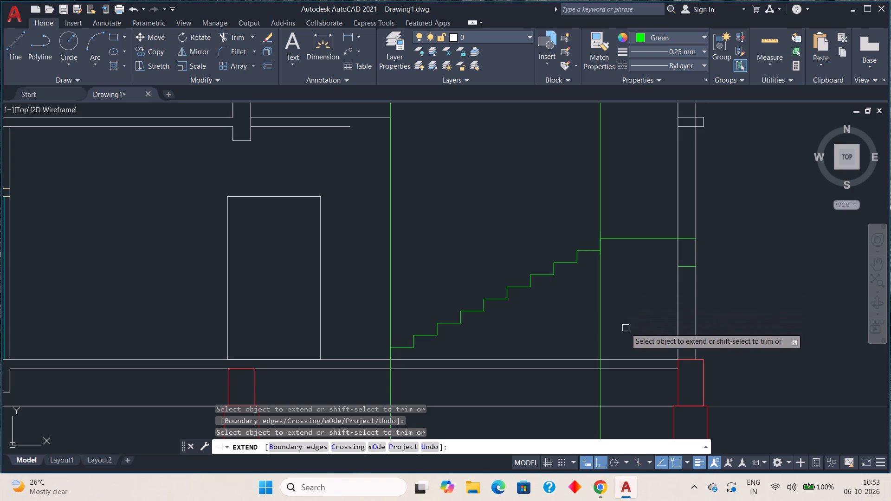
pyautogui.press('Escape')
# Offset the landing's top line 0.15 downward to form the landing's underside.
pyautogui.press('o')
pyautogui.press('Return')
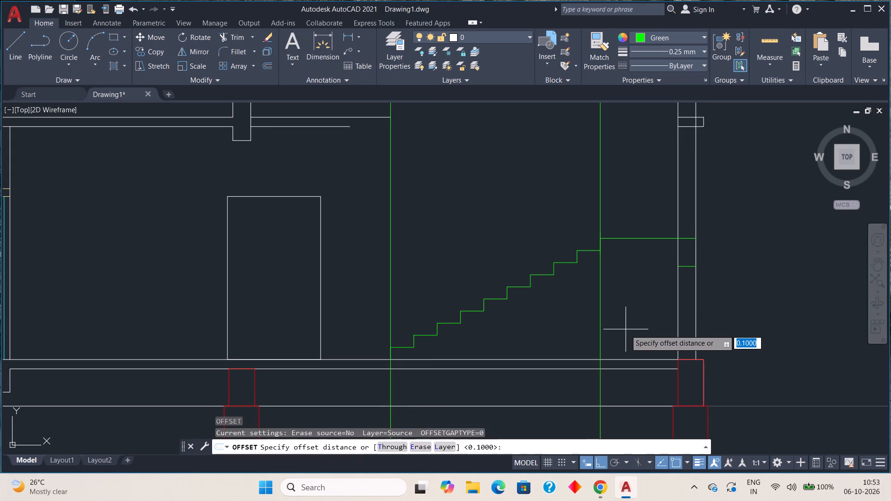
pyautogui.press('.')
pyautogui.press('1')
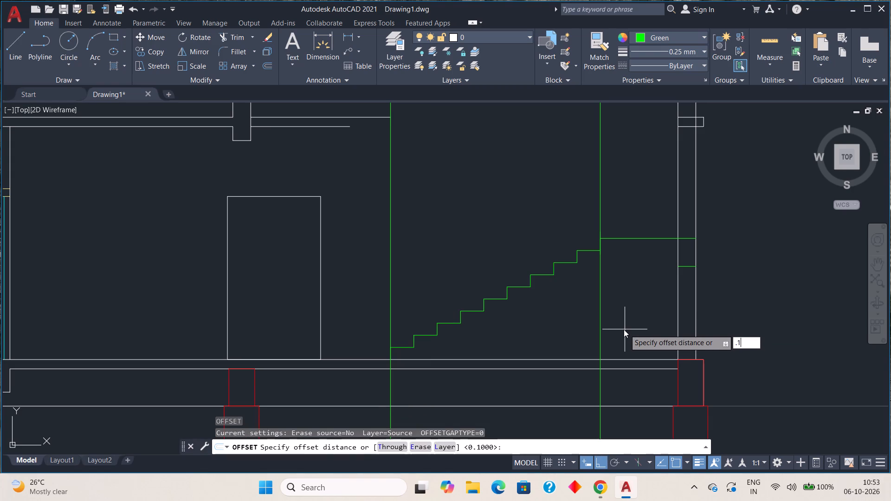
pyautogui.press('5')
pyautogui.press('space')
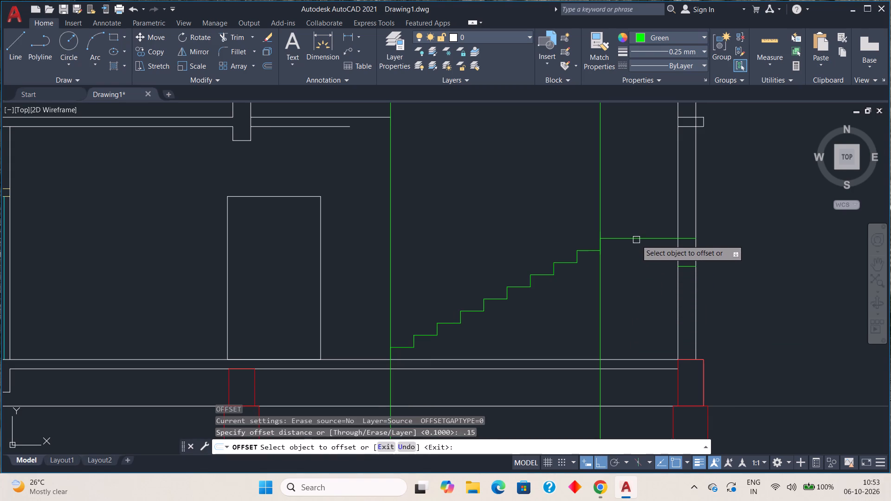
pyautogui.click(637, 239)
pyautogui.click(635, 269)
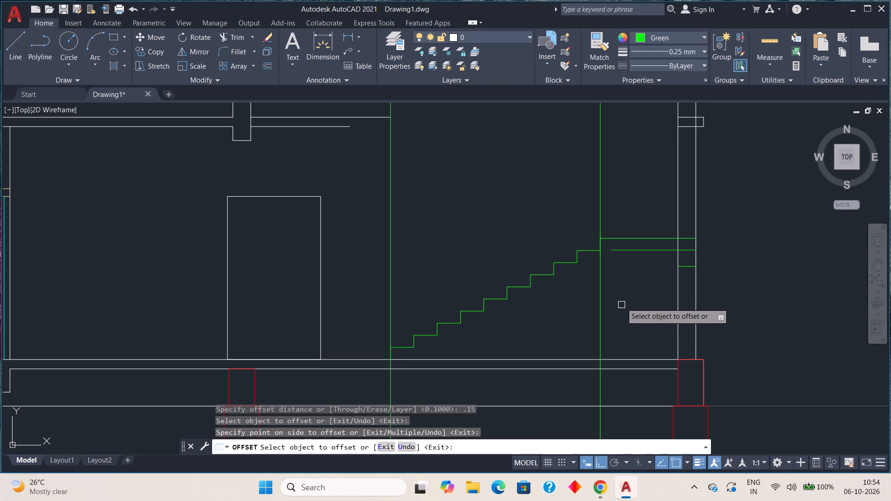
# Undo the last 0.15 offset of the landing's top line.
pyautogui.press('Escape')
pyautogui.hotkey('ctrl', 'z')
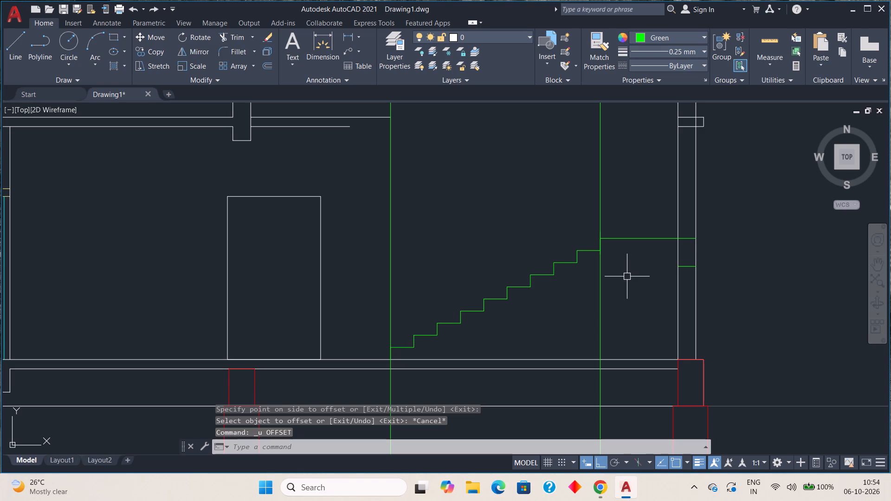
# Offset the landing's top line downward twice, once by 0.15 and once by 0.3.
pyautogui.press('o')
pyautogui.press('Return')
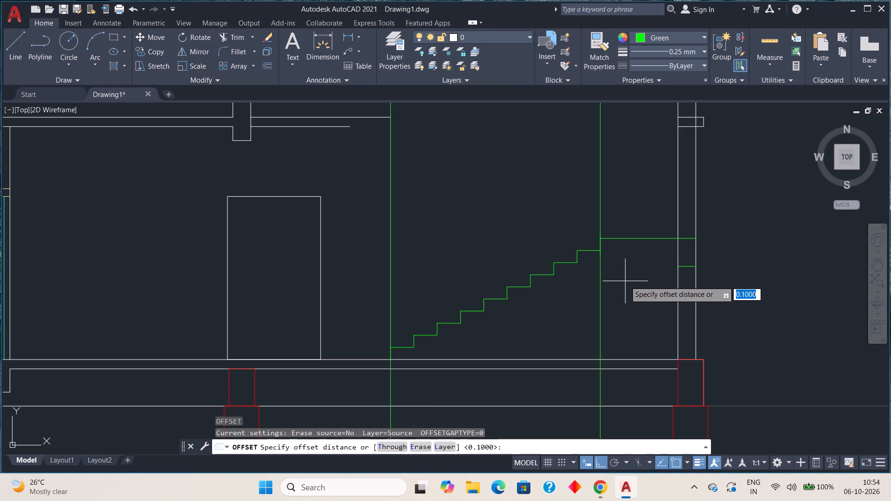
pyautogui.press('.')
pyautogui.press('1')
pyautogui.press('5')
pyautogui.press('space')
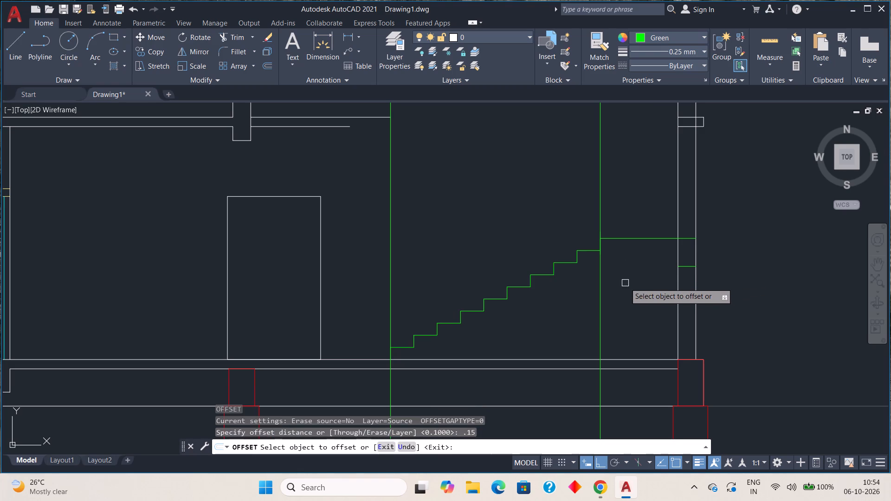
pyautogui.click(626, 237)
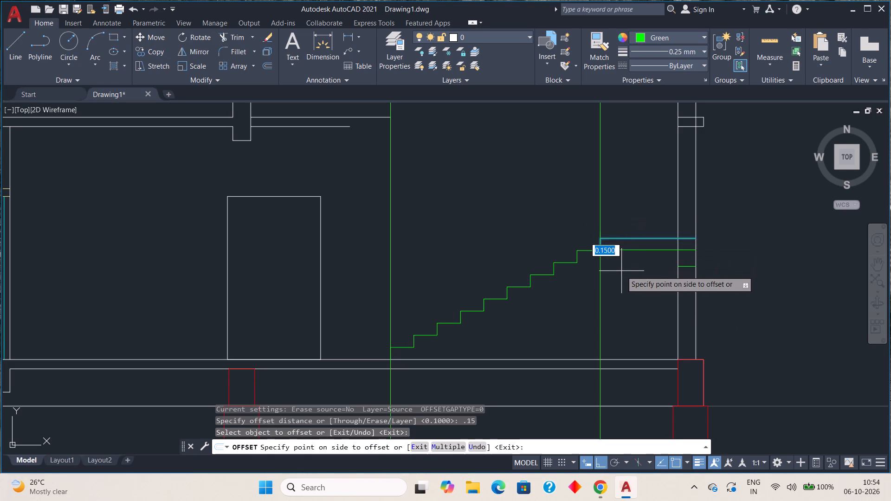
pyautogui.click(621, 271)
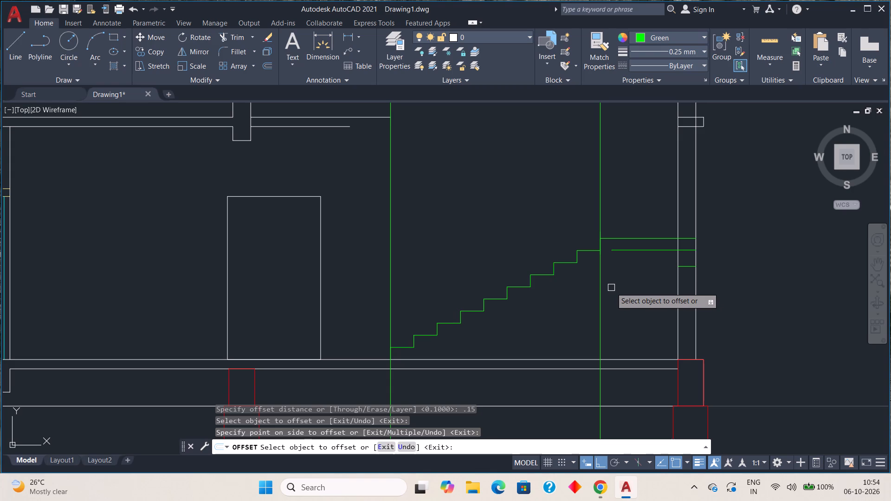
pyautogui.click(644, 240)
pyautogui.press('.')
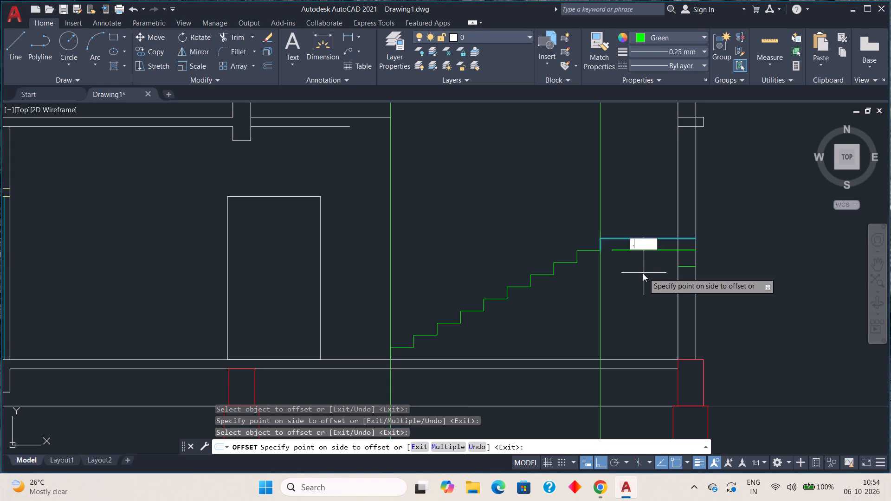
pyautogui.write('3')
pyautogui.press('space')
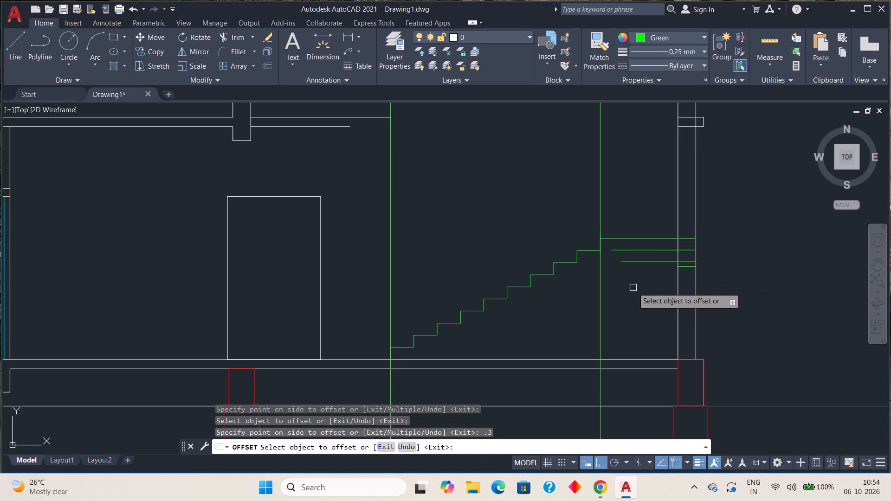
pyautogui.press('Escape')
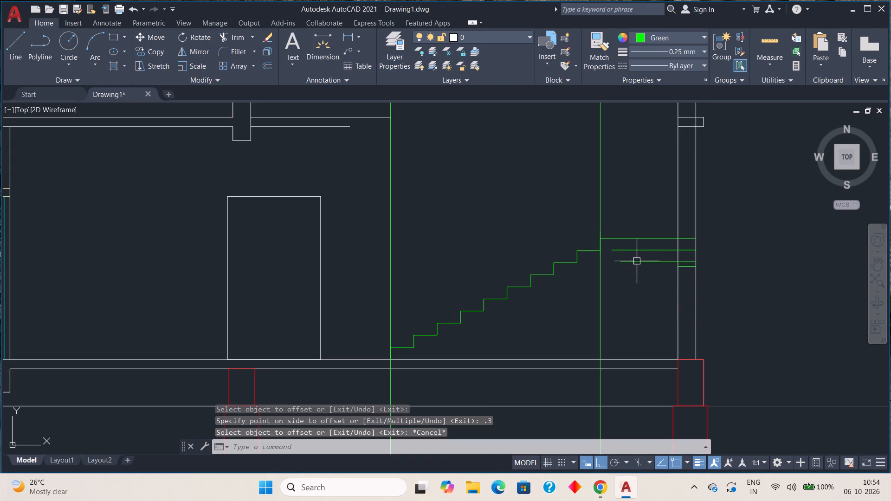
# Extend the 0.3 offset line of the landing to the second vertical guide line.
pyautogui.press('e')
pyautogui.press('x')
pyautogui.press('space')
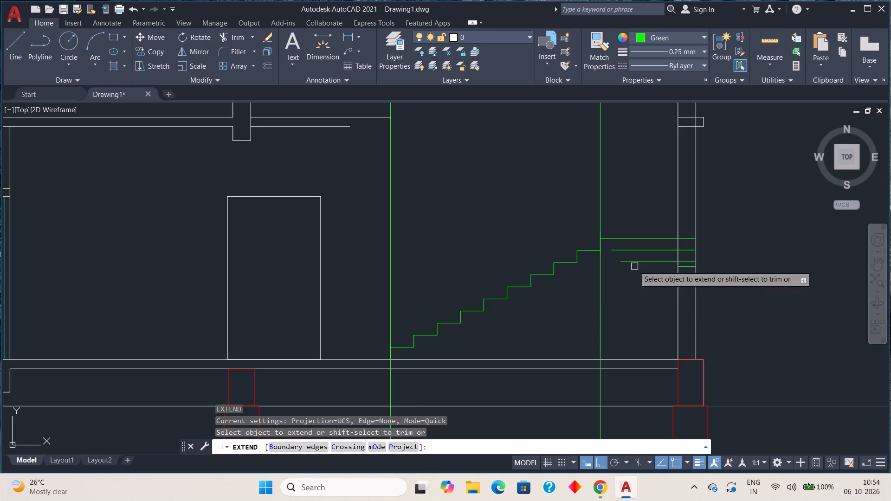
pyautogui.click(635, 263)
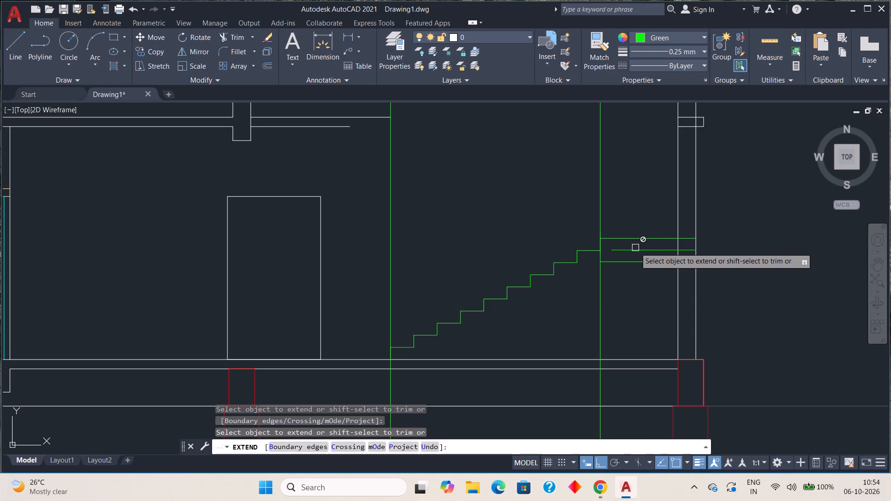
pyautogui.press('space')
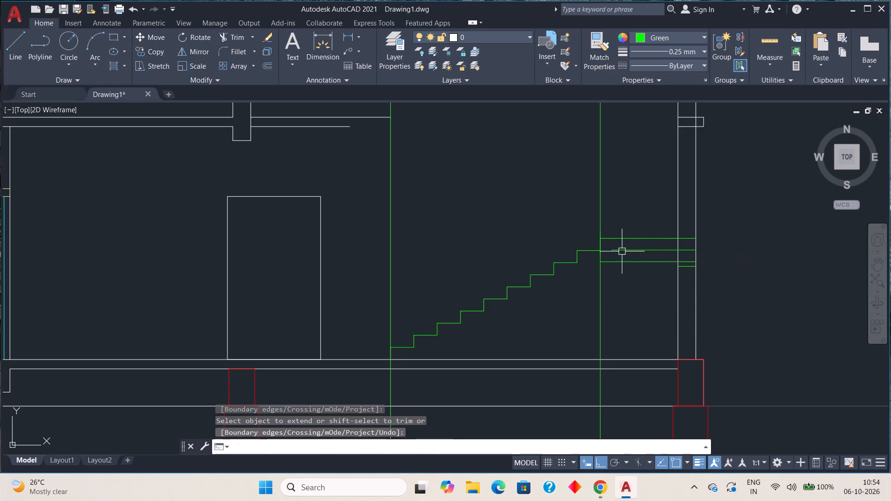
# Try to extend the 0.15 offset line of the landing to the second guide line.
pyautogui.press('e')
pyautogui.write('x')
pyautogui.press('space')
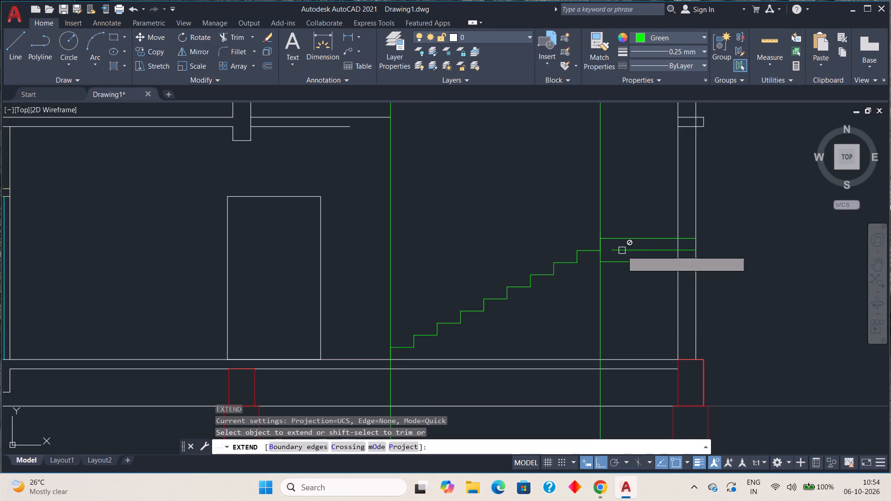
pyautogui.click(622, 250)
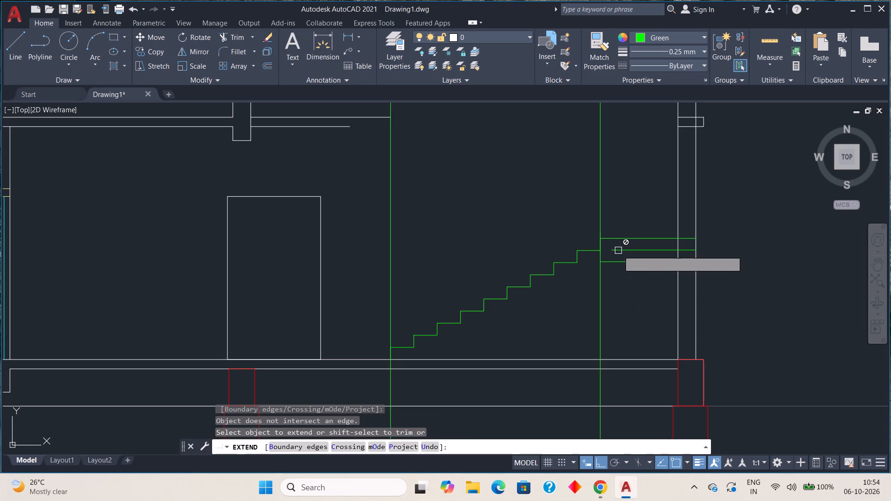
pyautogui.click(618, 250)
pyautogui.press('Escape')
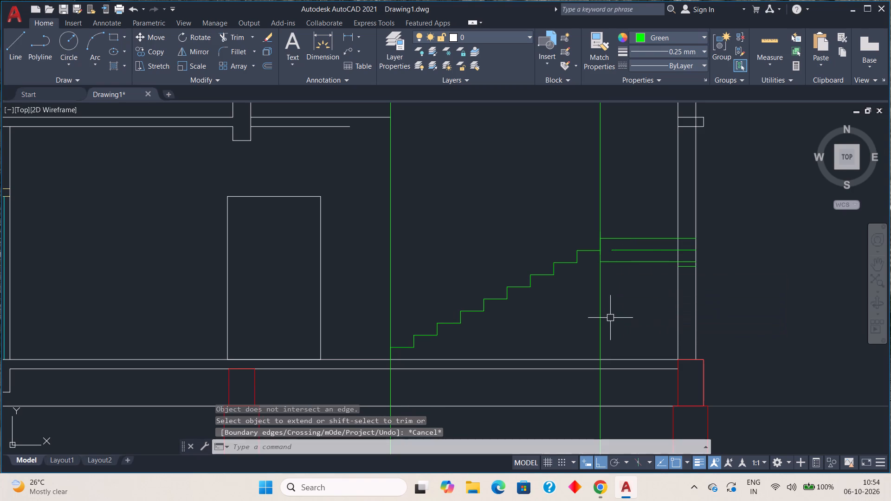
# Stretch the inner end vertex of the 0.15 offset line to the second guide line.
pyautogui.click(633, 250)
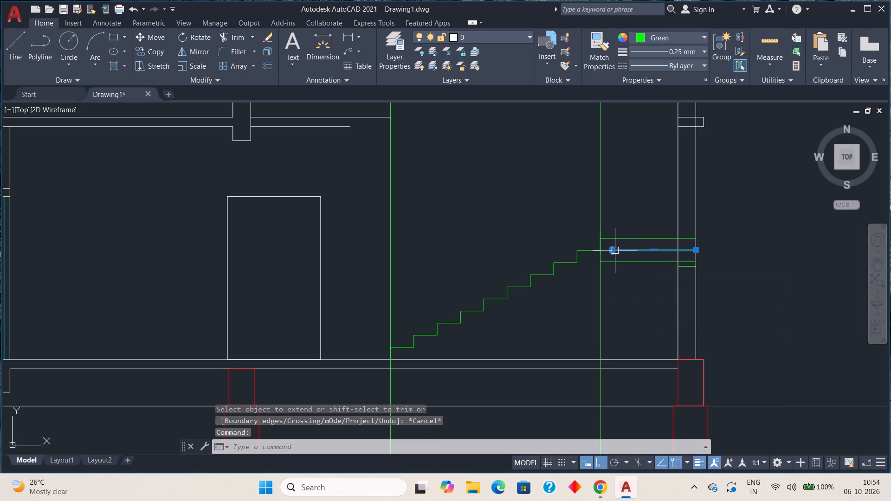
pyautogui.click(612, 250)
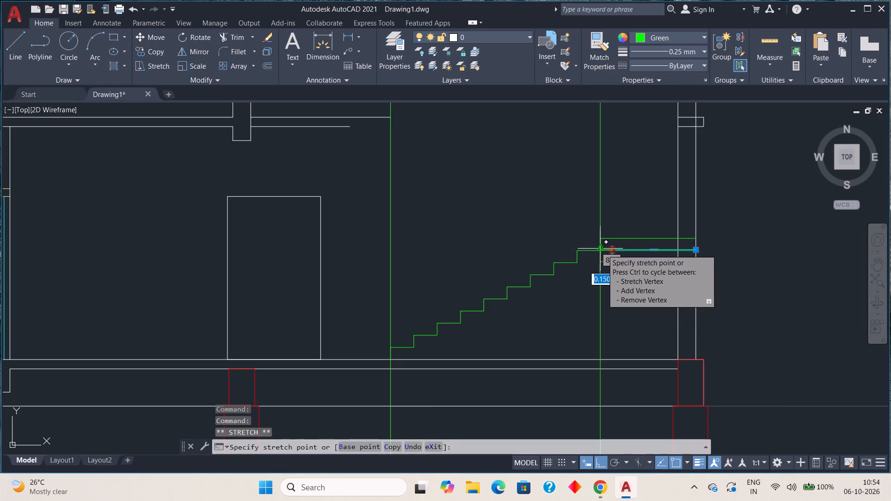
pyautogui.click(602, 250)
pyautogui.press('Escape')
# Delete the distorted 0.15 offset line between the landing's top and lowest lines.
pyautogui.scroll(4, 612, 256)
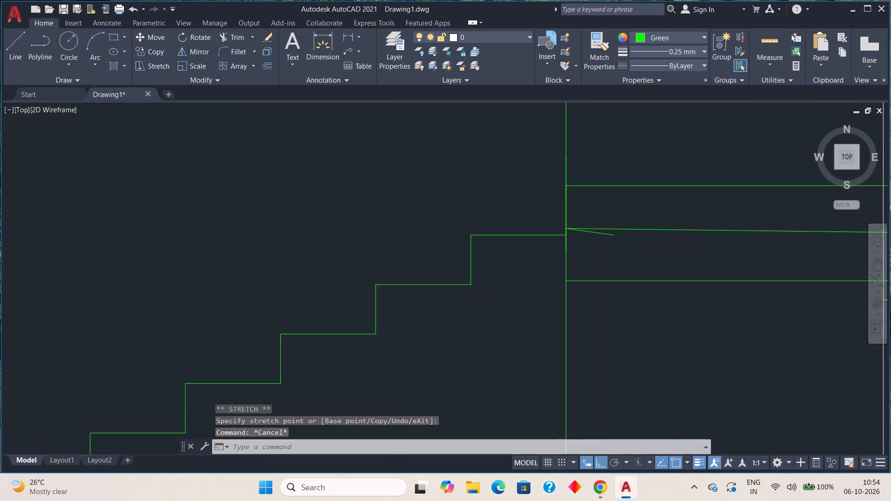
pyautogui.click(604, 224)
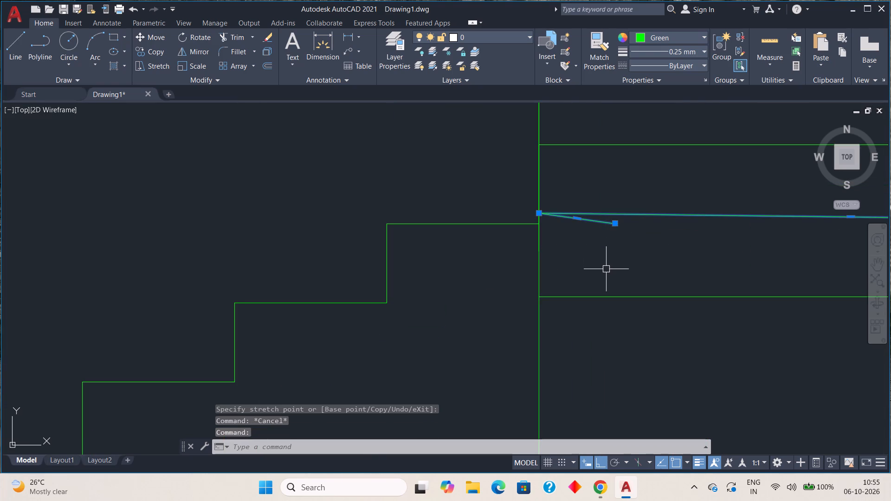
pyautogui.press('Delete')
# Offset the landing's top line 0.15 downward for the landing slab's underside.
pyautogui.scroll(-2, 609, 265)
pyautogui.moveTo(639, 249); pyautogui.dragTo(609, 270, button='middle')
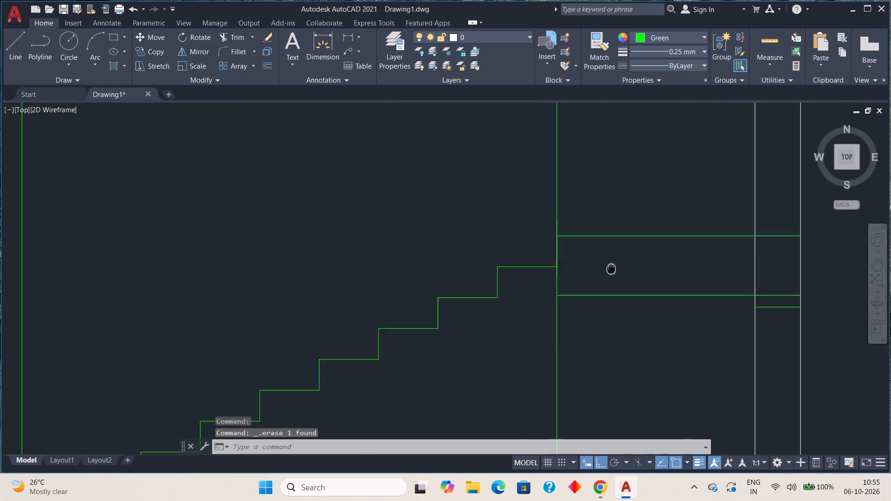
pyautogui.moveTo(609, 270); pyautogui.dragTo(606, 272, button='middle')
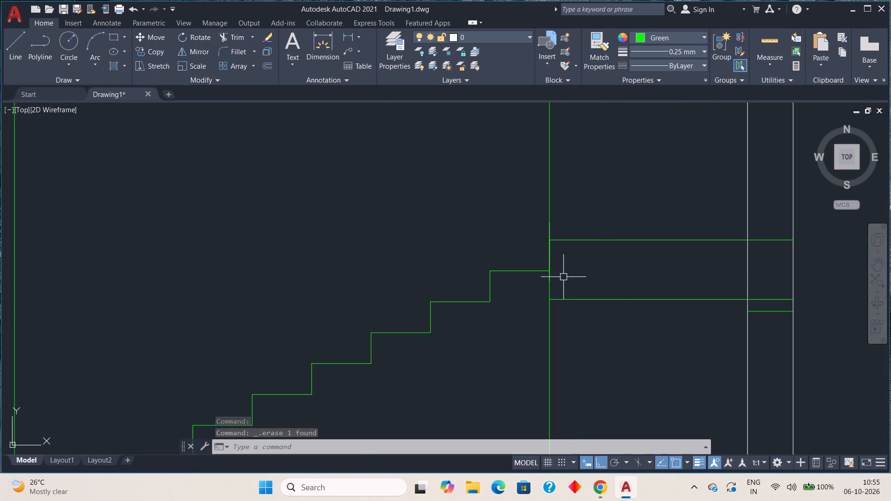
pyautogui.scroll(2, 563, 276)
pyautogui.scroll(-2, 563, 276)
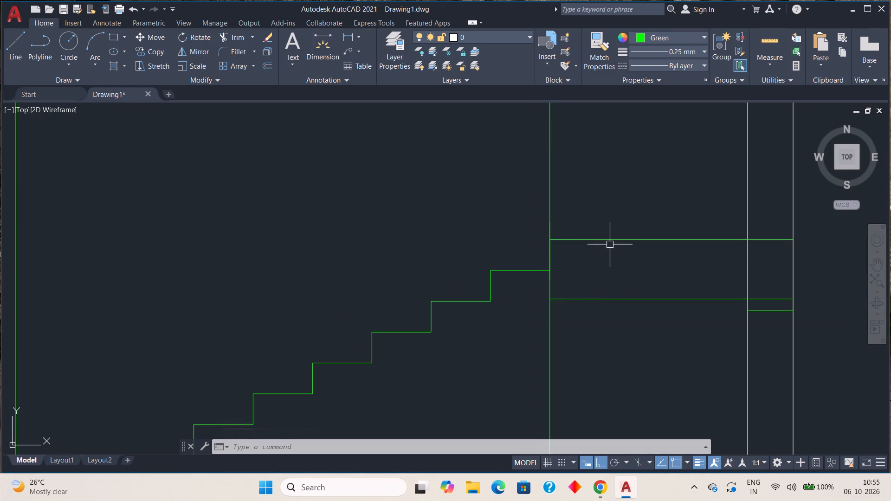
pyautogui.press('o')
pyautogui.press('Return')
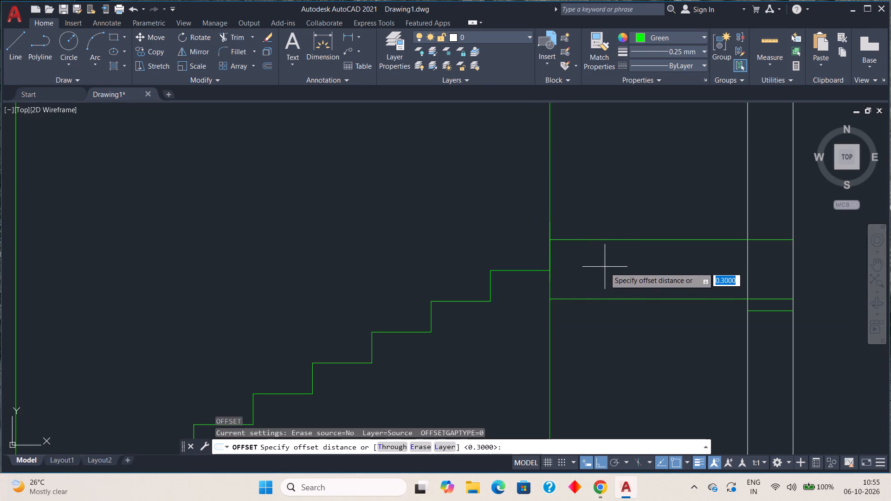
pyautogui.press('.')
pyautogui.press('1')
pyautogui.press('5')
pyautogui.press('space')
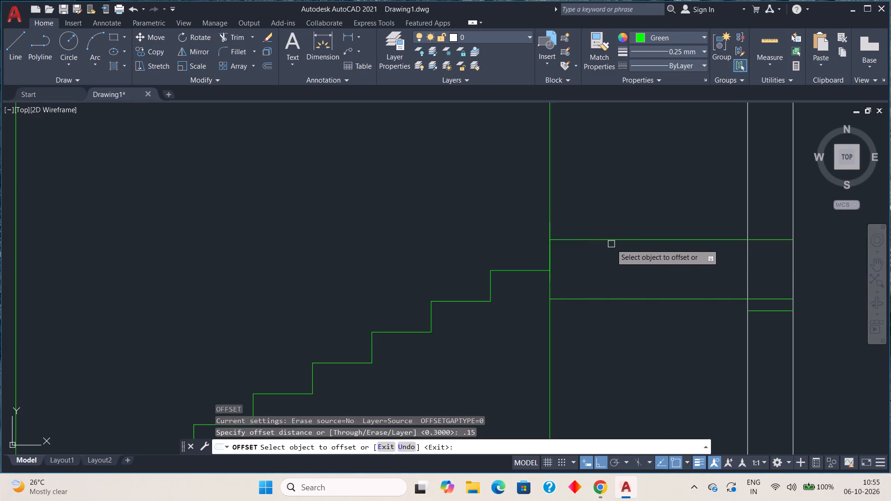
pyautogui.click(611, 239)
pyautogui.click(606, 265)
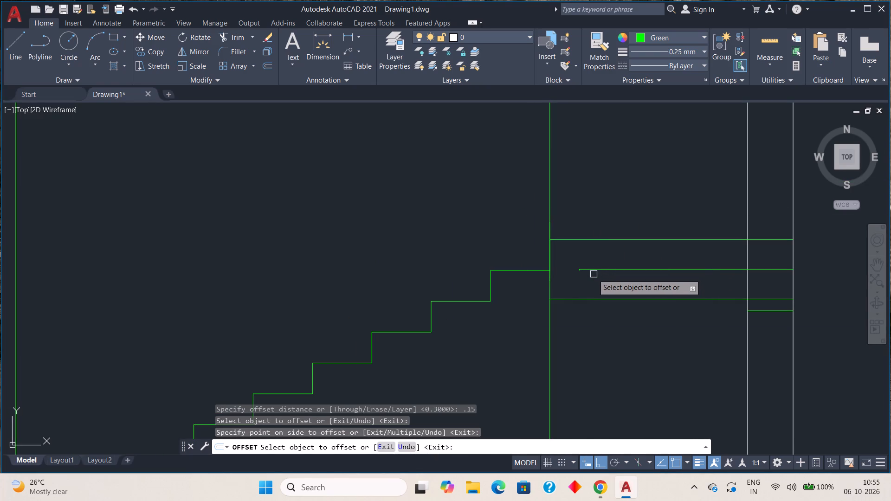
# Explode the new 0.15 offset polyline and delete the tiny vertical stub at its inner end.
pyautogui.scroll(6, 589, 273)
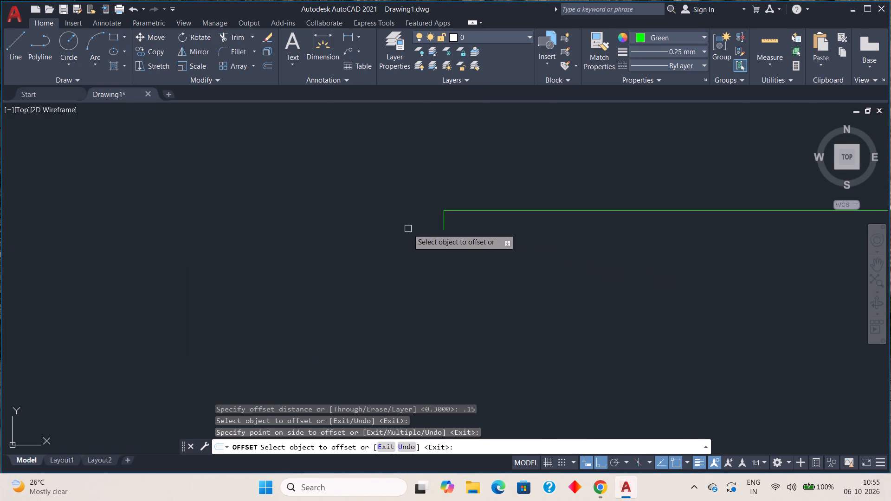
pyautogui.click(443, 222)
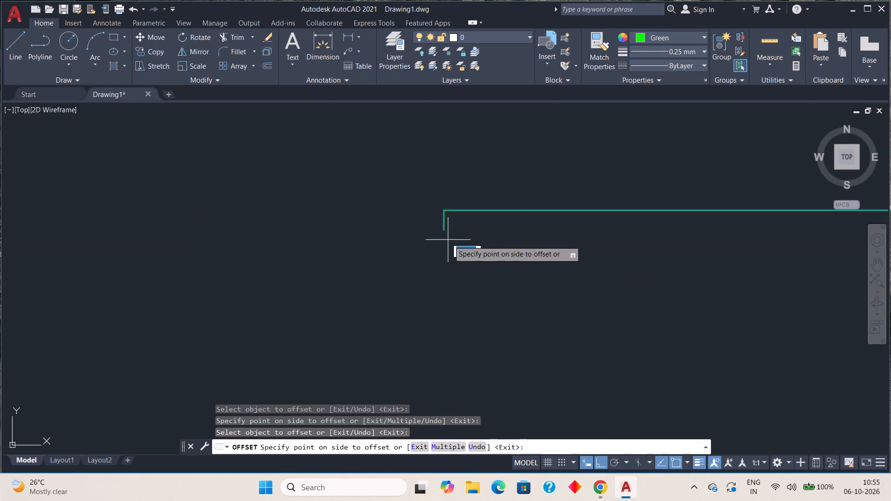
pyautogui.press('Escape')
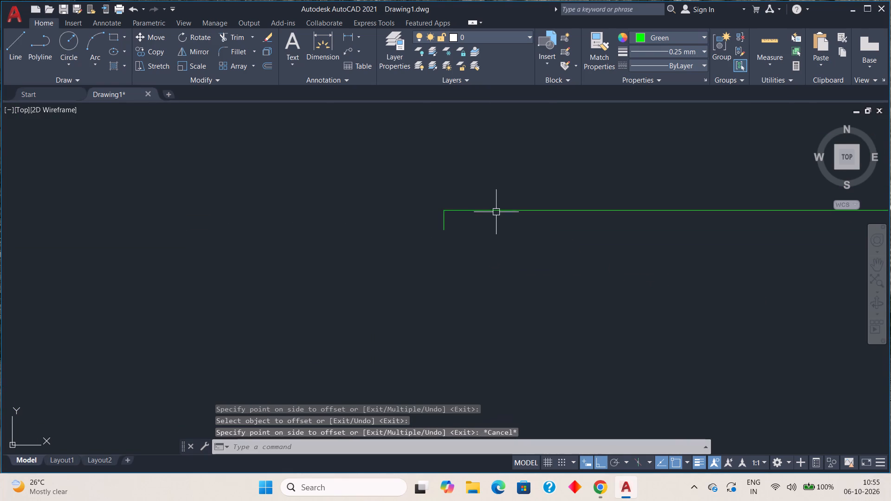
pyautogui.click(497, 212)
pyautogui.press('x')
pyautogui.press('space')
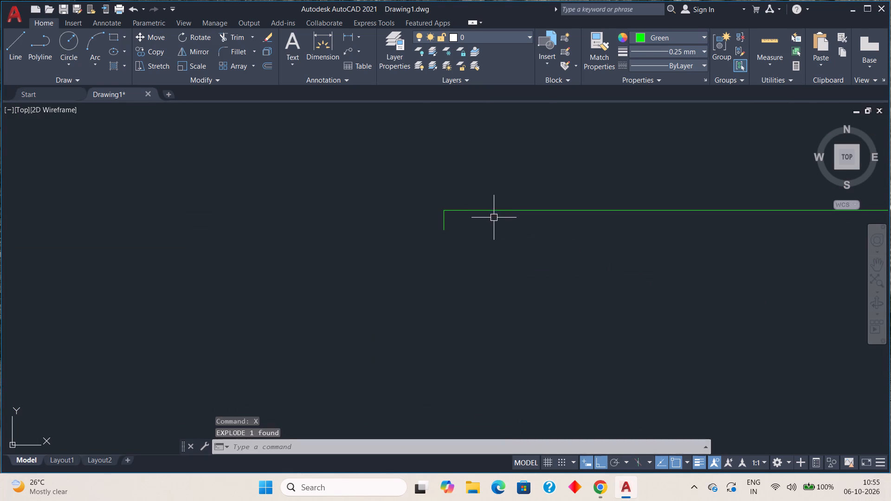
pyautogui.click(445, 220)
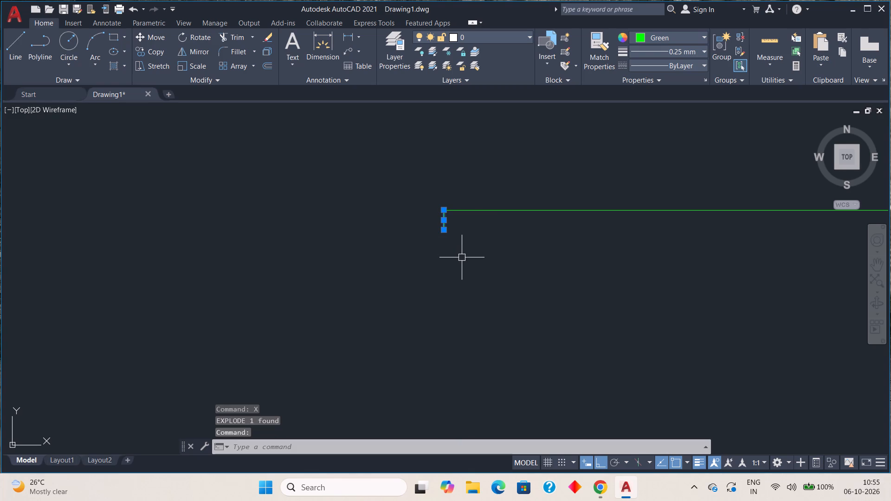
pyautogui.press('BackSpace')
pyautogui.press('Delete')
# Extend the 0.15 offset line to the second vertical guide line.
pyautogui.scroll(-1, 467, 242)
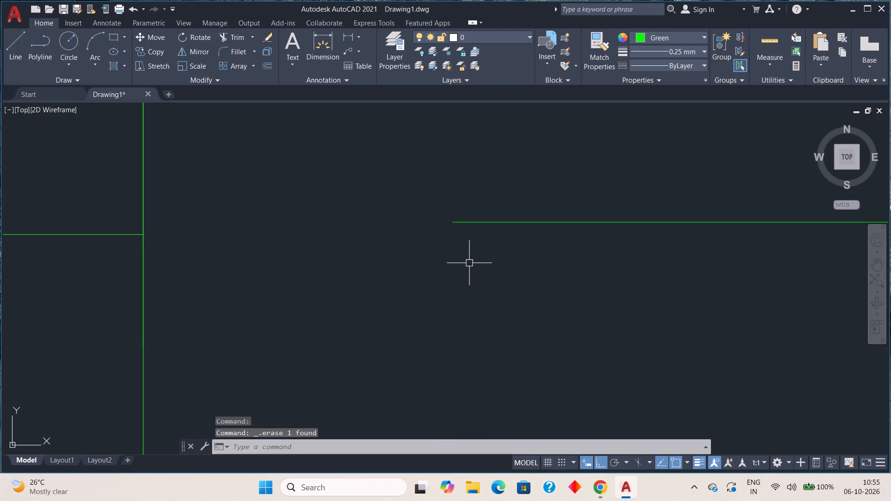
pyautogui.write('ex')
pyautogui.press('space')
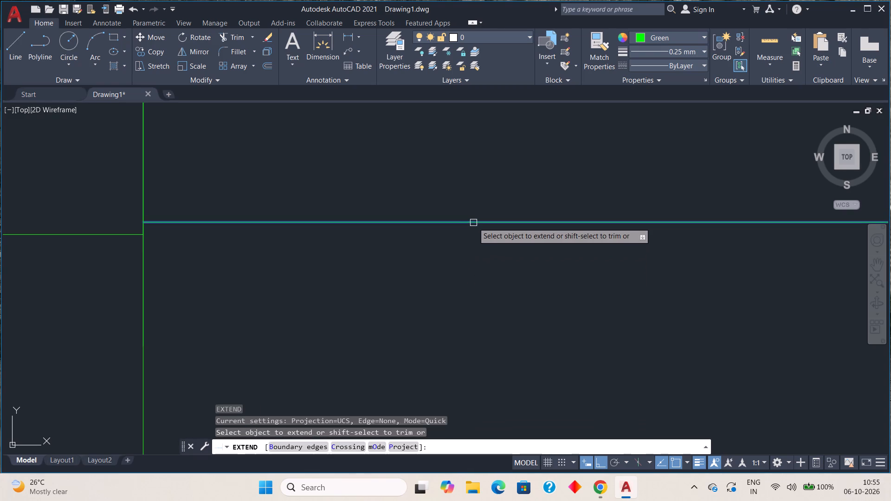
pyautogui.click(473, 223)
# Delete the short green line crossing the end wall just below the landing's lowest line.
pyautogui.scroll(-4, 454, 262)
pyautogui.moveTo(504, 281); pyautogui.dragTo(529, 213, button='middle')
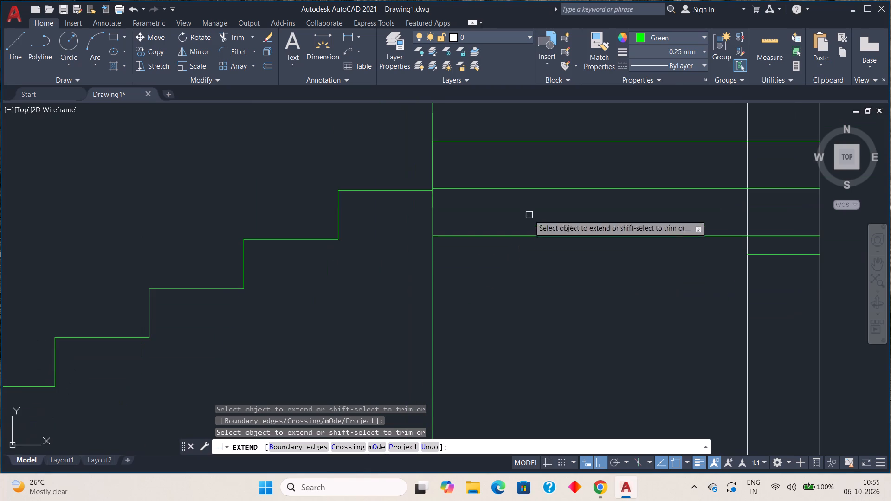
pyautogui.click(791, 253)
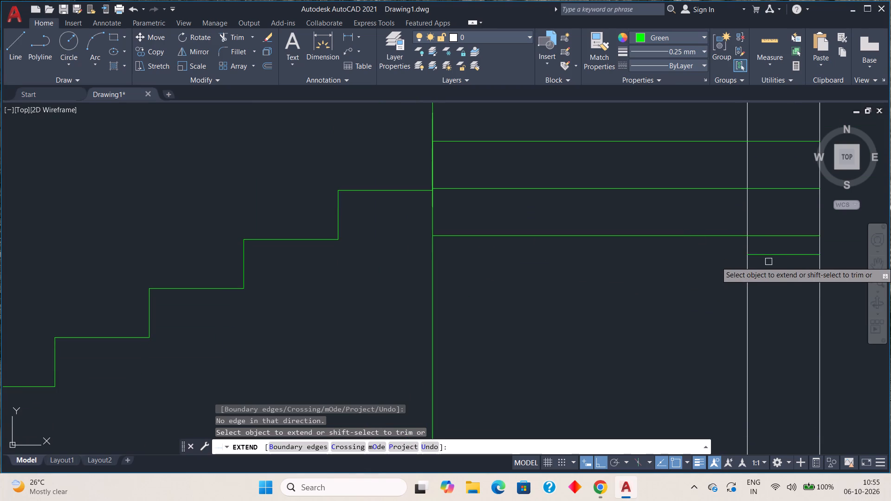
pyautogui.press('Escape')
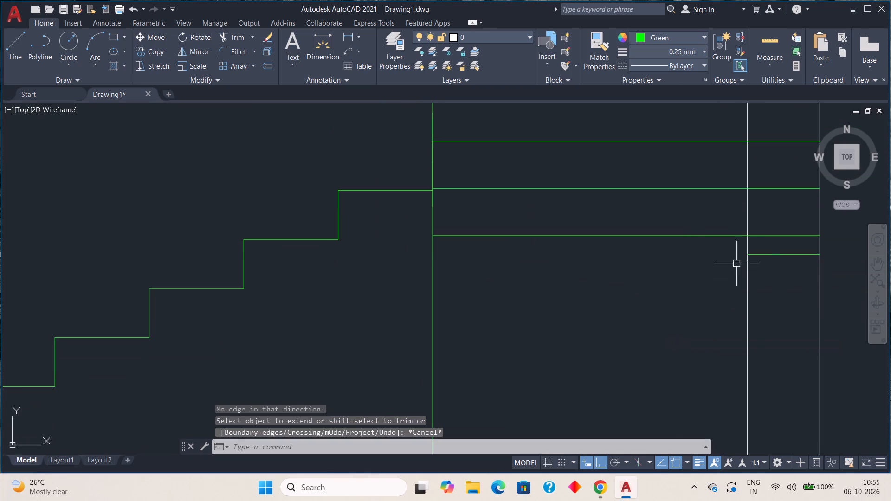
pyautogui.click(774, 251)
pyautogui.press('Delete')
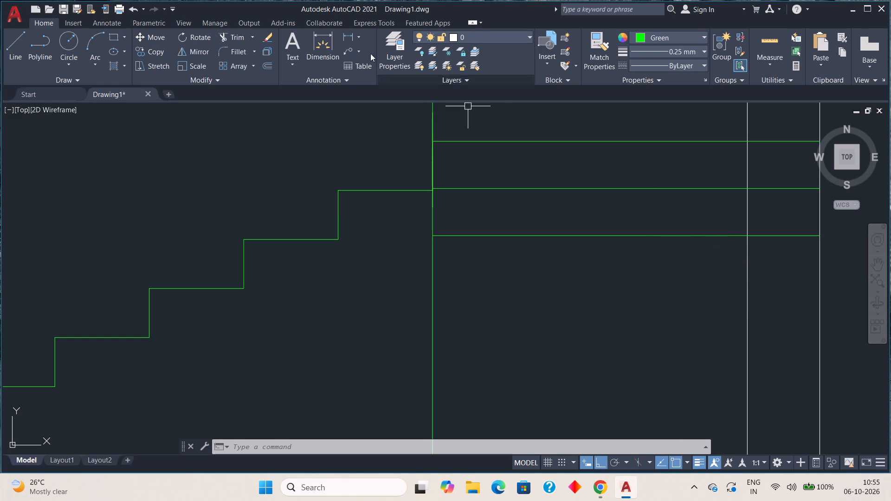
# Trim the landing's lowest line between guide and end wall, its underside inside the wall, and the wall's inner line through the slab.
pyautogui.click(241, 33)
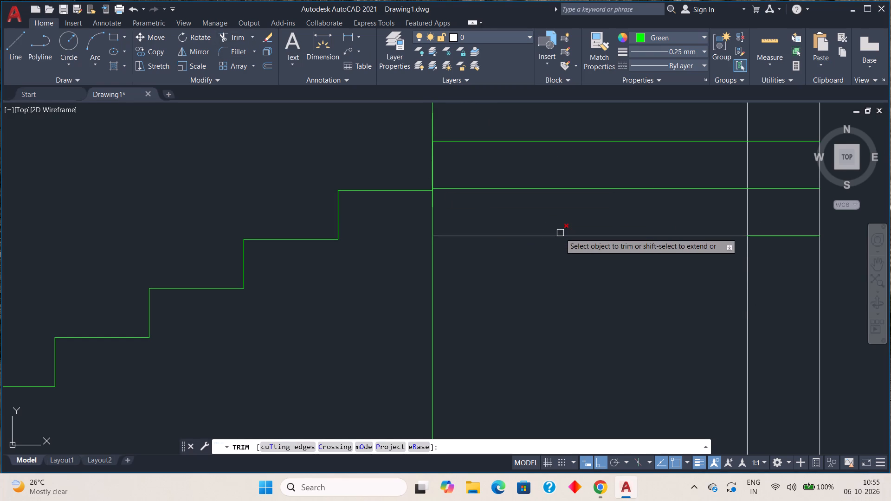
pyautogui.click(561, 233)
pyautogui.click(800, 187)
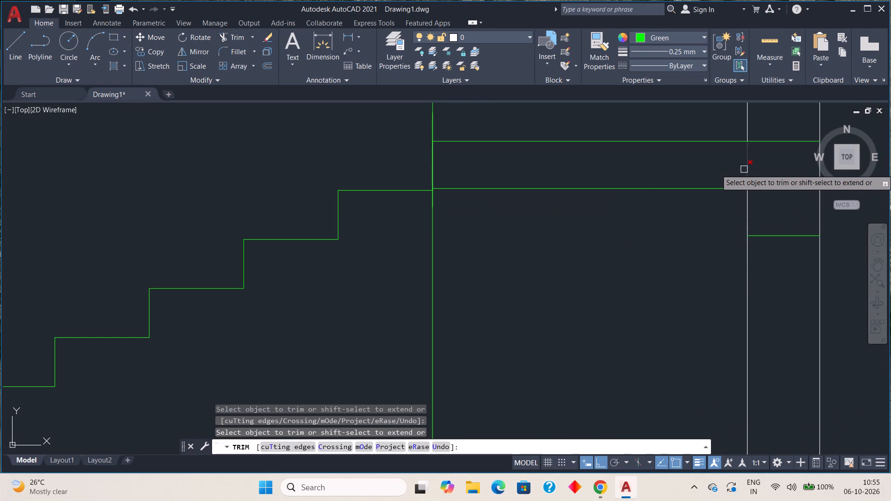
pyautogui.click(746, 167)
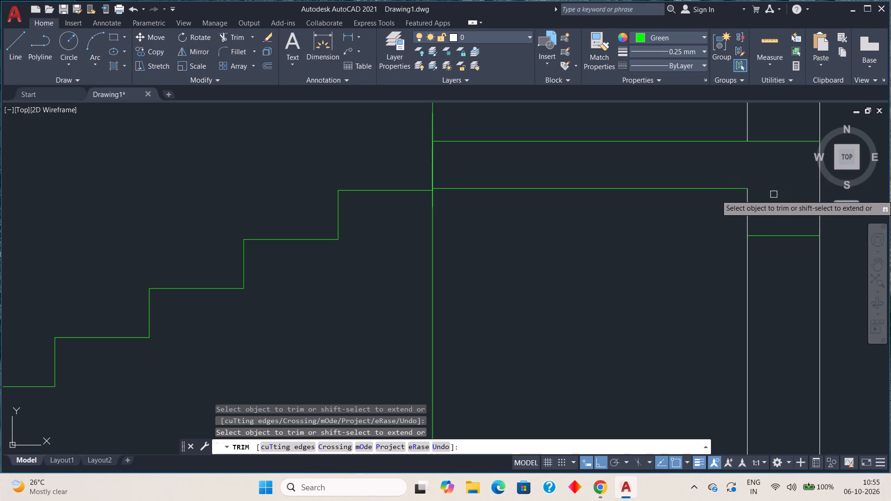
pyautogui.scroll(-1, 643, 289)
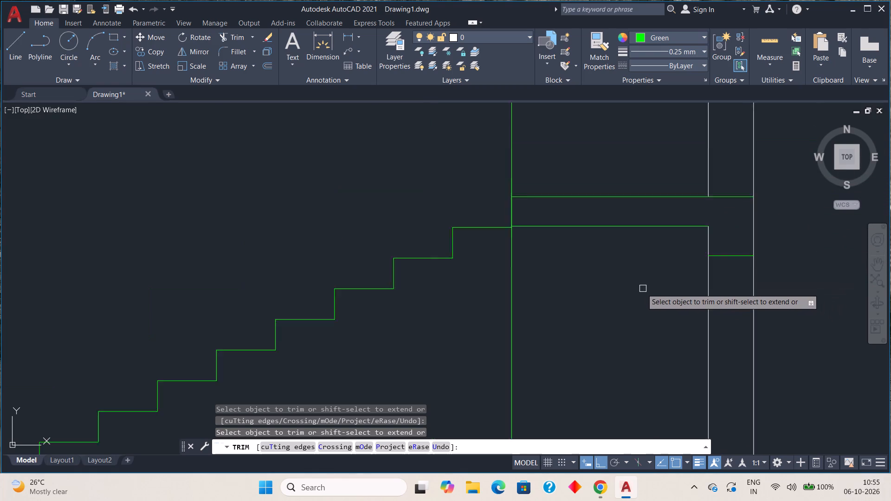
pyautogui.scroll(-2, 641, 289)
pyautogui.moveTo(607, 298); pyautogui.dragTo(646, 218, button='middle')
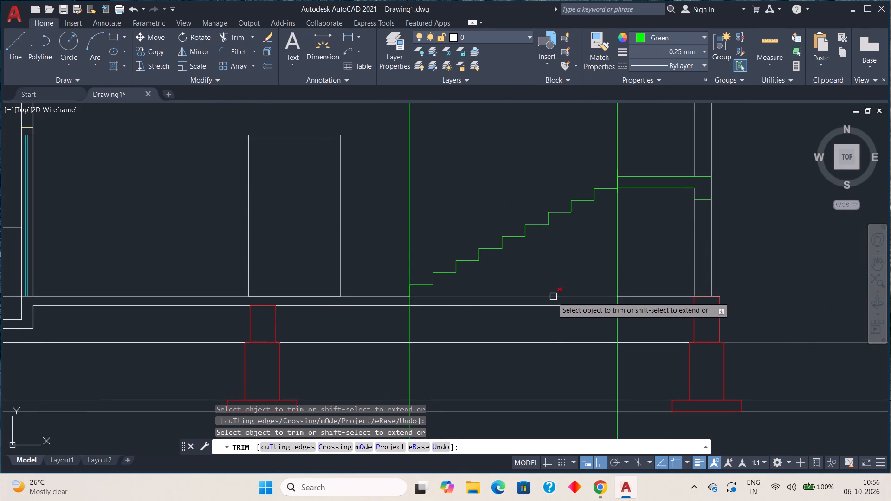
pyautogui.press('Escape')
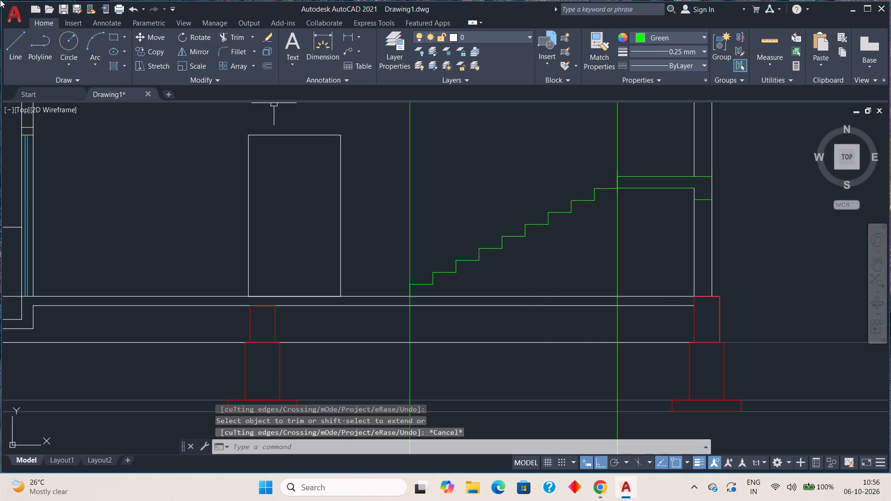
# Draw a sloping line through the lower flight's inner step corners and delete the stray vertical segment at its upper end.
pyautogui.click(11, 40)
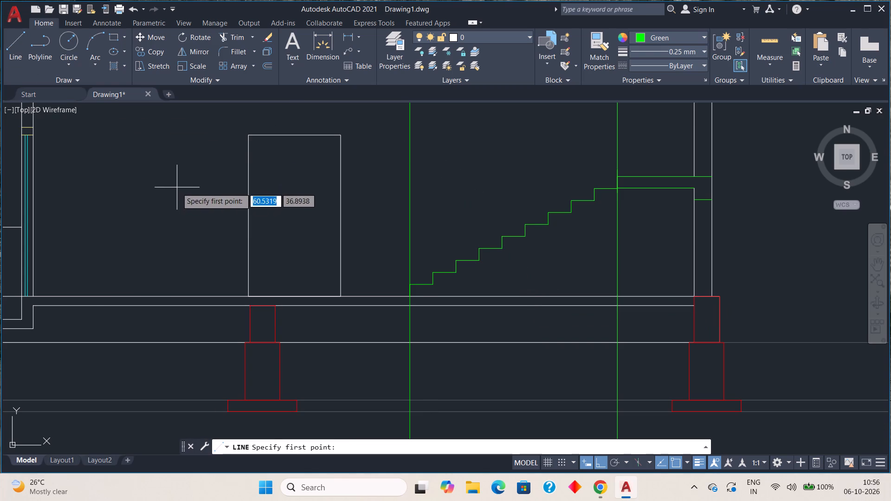
pyautogui.click(453, 274)
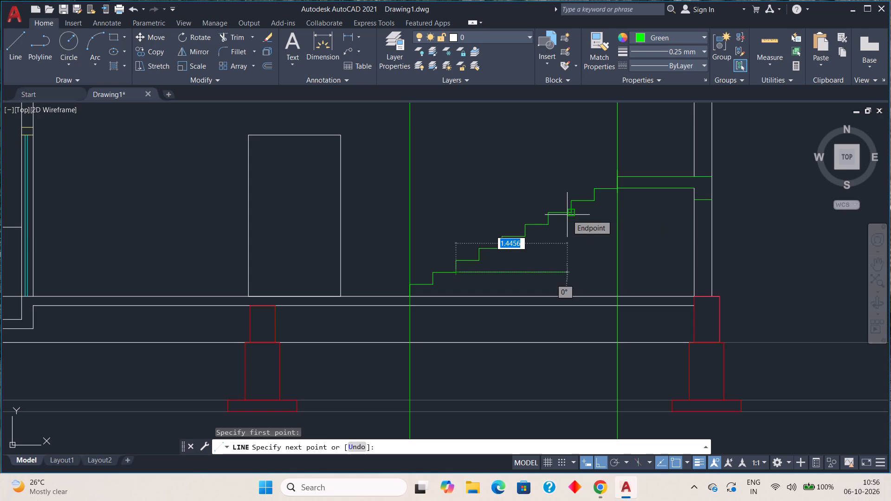
pyautogui.click(567, 215)
pyautogui.click(573, 235)
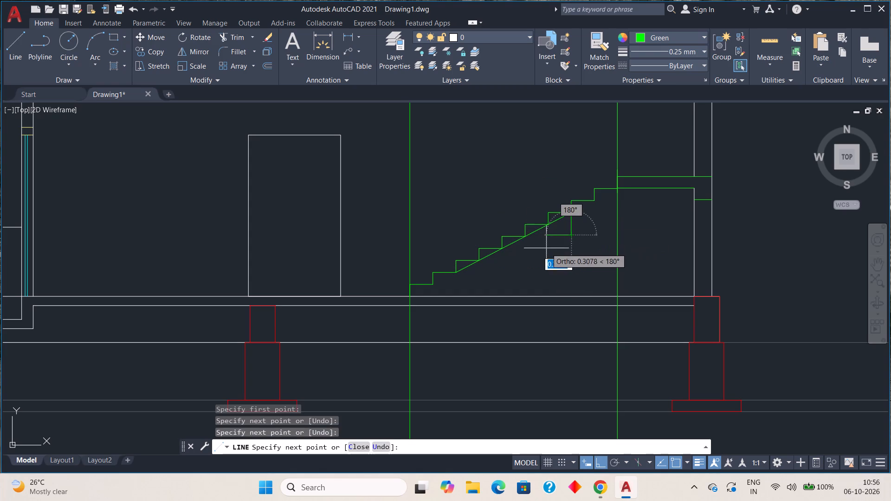
pyautogui.press('Escape')
pyautogui.click(574, 225)
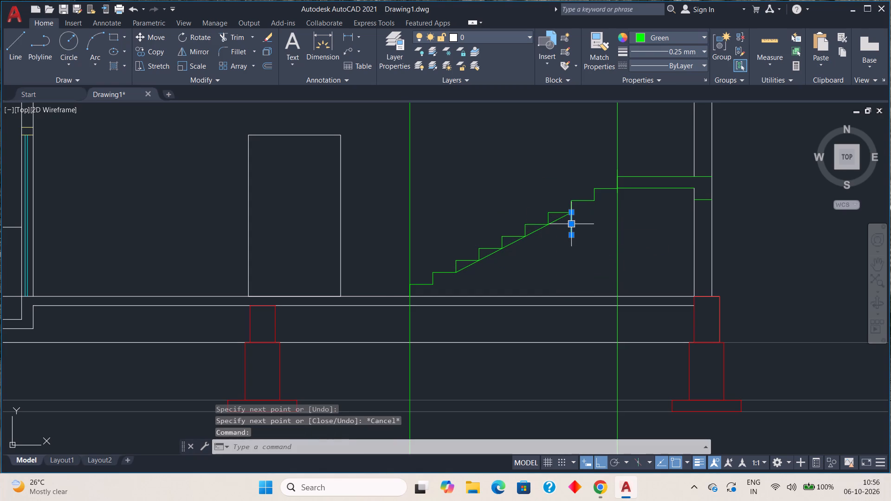
pyautogui.press('Delete')
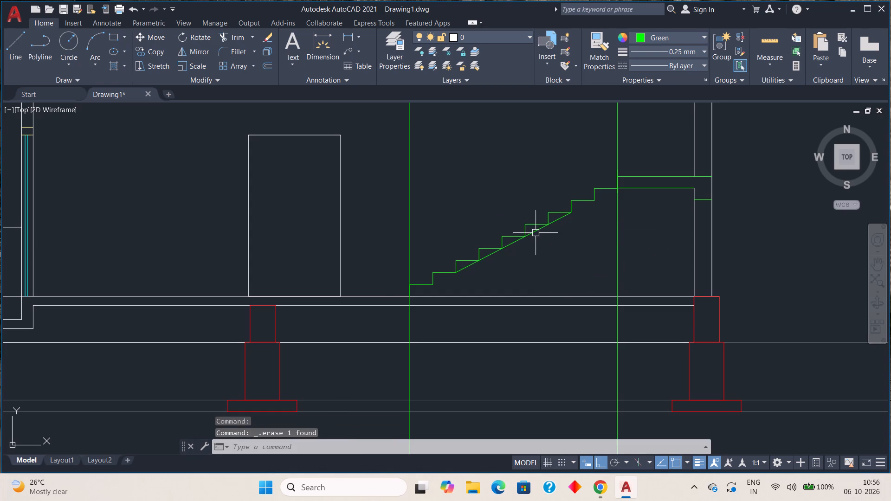
# Offset the sloping line 0.1 downward for the lower flight's waist slab.
pyautogui.press('o')
pyautogui.press('Return')
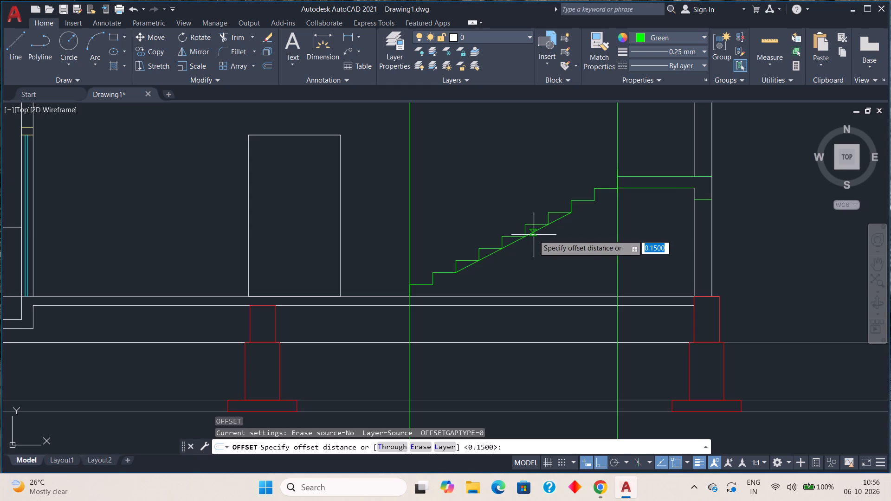
pyautogui.press('.')
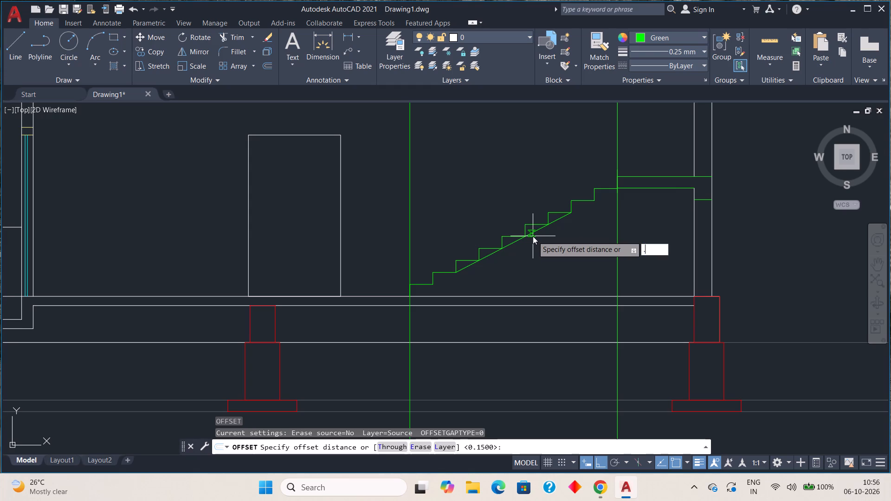
pyautogui.press('1')
pyautogui.press('space')
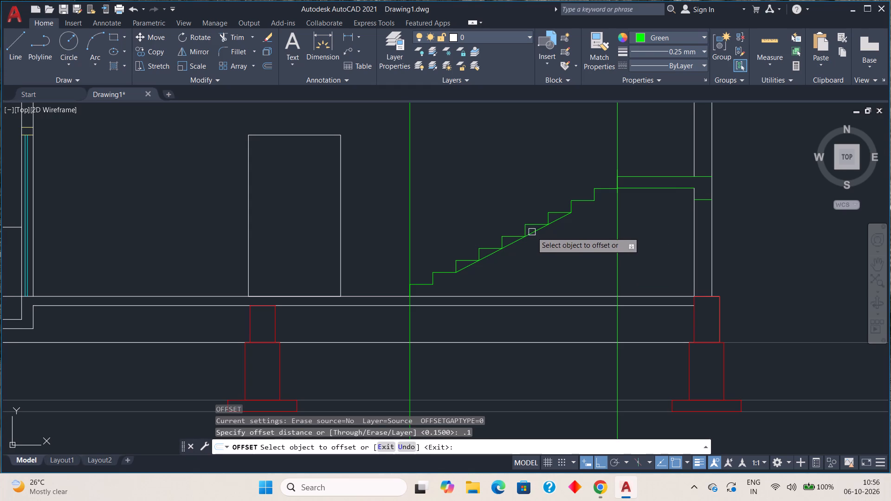
pyautogui.click(532, 232)
pyautogui.click(531, 255)
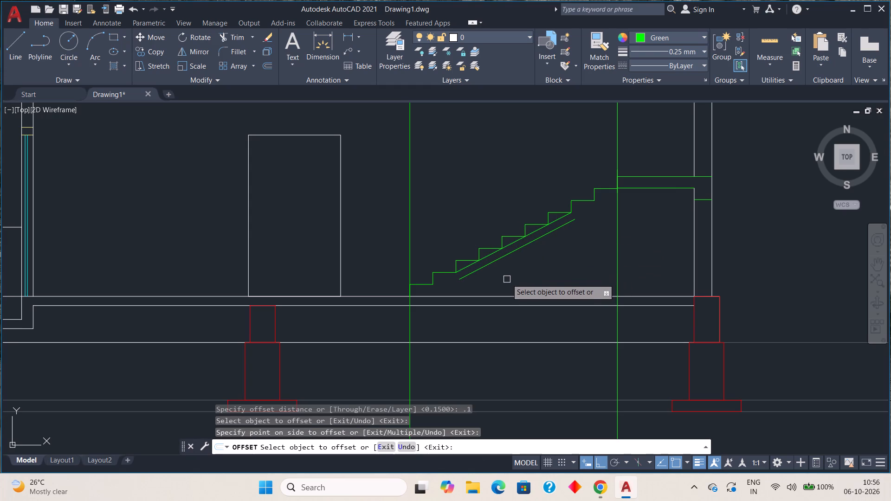
pyautogui.press('Escape')
# Extend the offset sloping line down to the ground floor line and up to the second vertical guide line.
pyautogui.write('ex')
pyautogui.press('space')
pyautogui.click(497, 259)
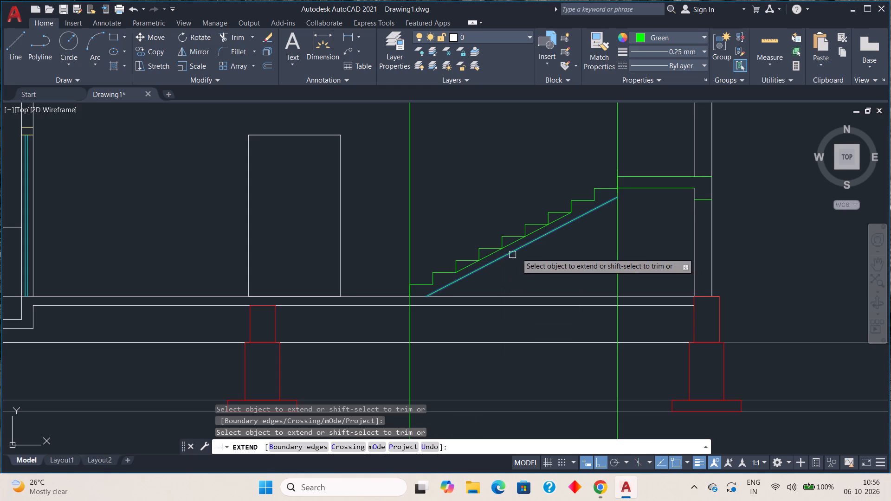
pyautogui.click(553, 231)
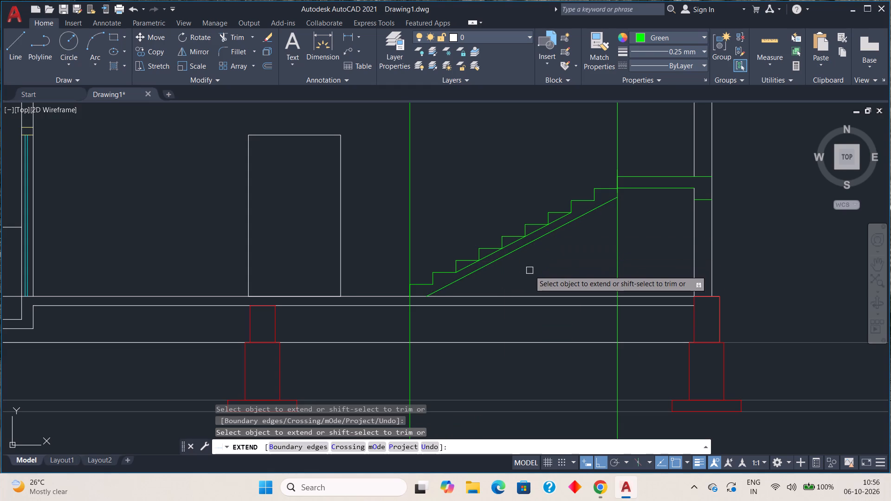
pyautogui.press('Escape')
# Delete the original sloping line that touches the inner step corners.
pyautogui.click(531, 232)
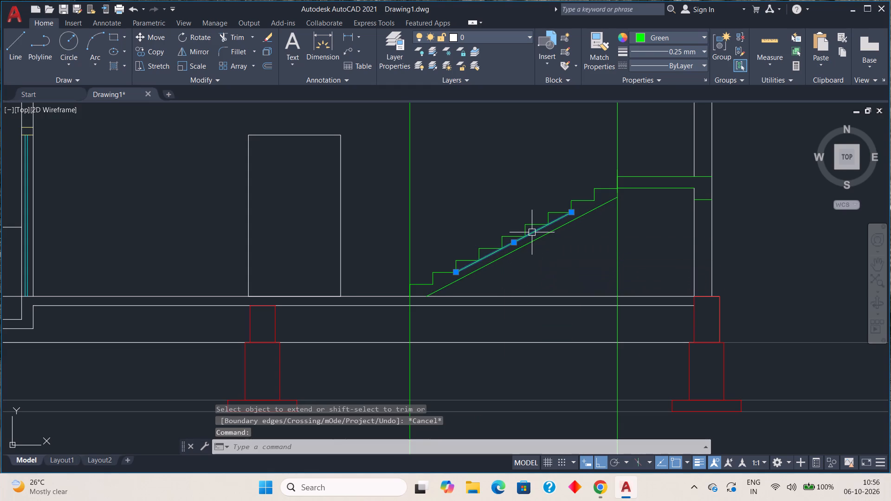
pyautogui.press('Delete')
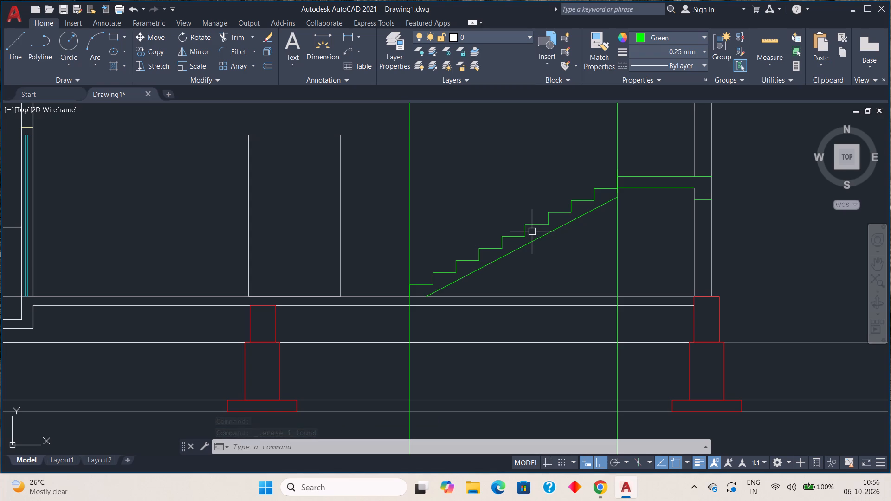
# Extend the upper end of the flight's sloping underside to the landing's underside line.
pyautogui.press('e')
pyautogui.press('x')
pyautogui.press('space')
pyautogui.click(594, 208)
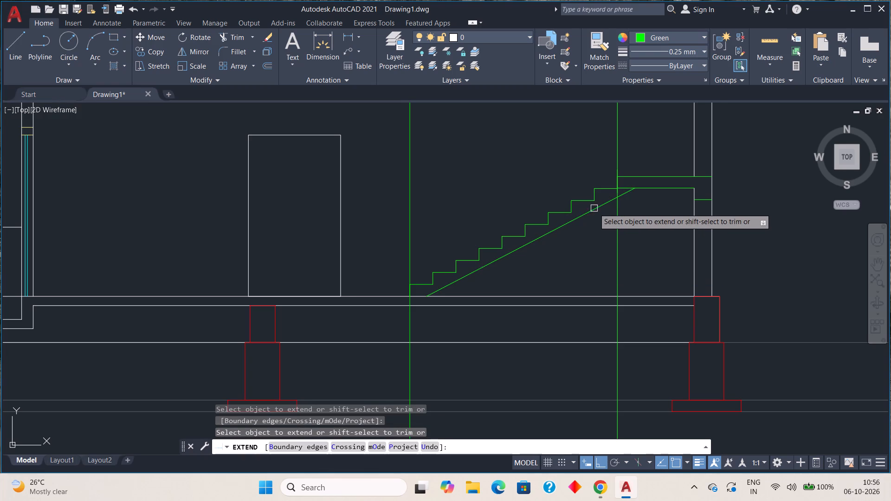
pyautogui.press('Escape')
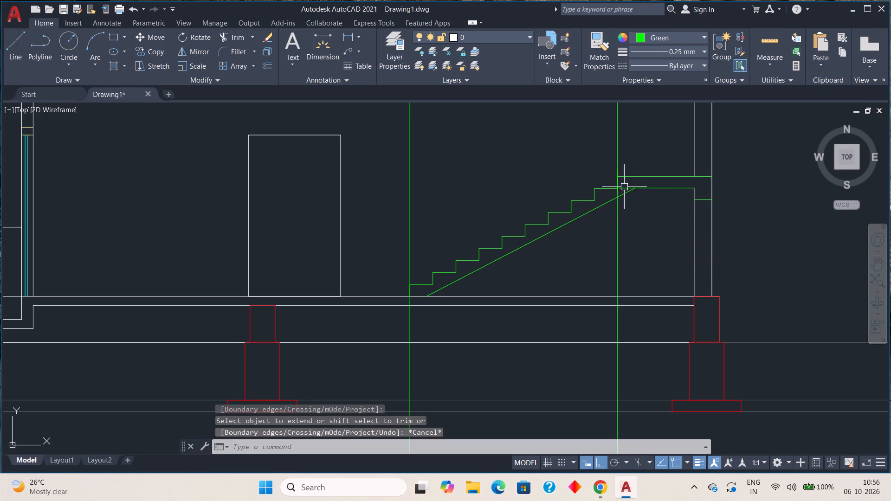
# Trim the landing's underside line between the vertical guide and the flight's sloping underside.
pyautogui.scroll(2, 624, 187)
pyautogui.click(234, 39)
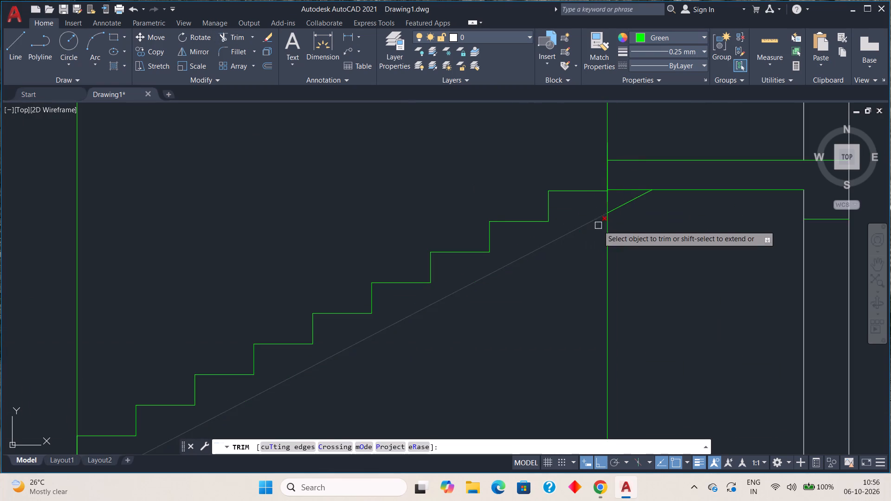
pyautogui.click(623, 189)
pyautogui.scroll(-1, 659, 262)
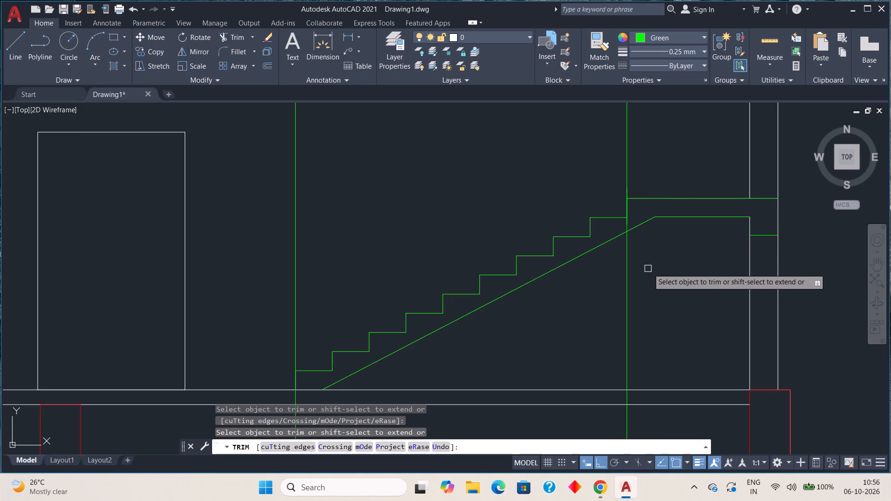
pyautogui.press('Escape')
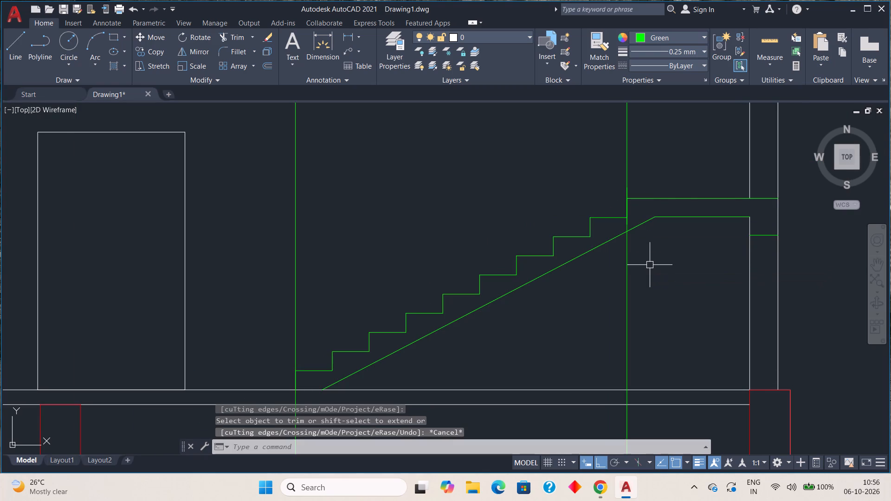
# Draw the upper flight's first step as a polyline from the landing's inner top corner, 0.156 up and 0.3 back toward the door.
pyautogui.scroll(-1, 640, 261)
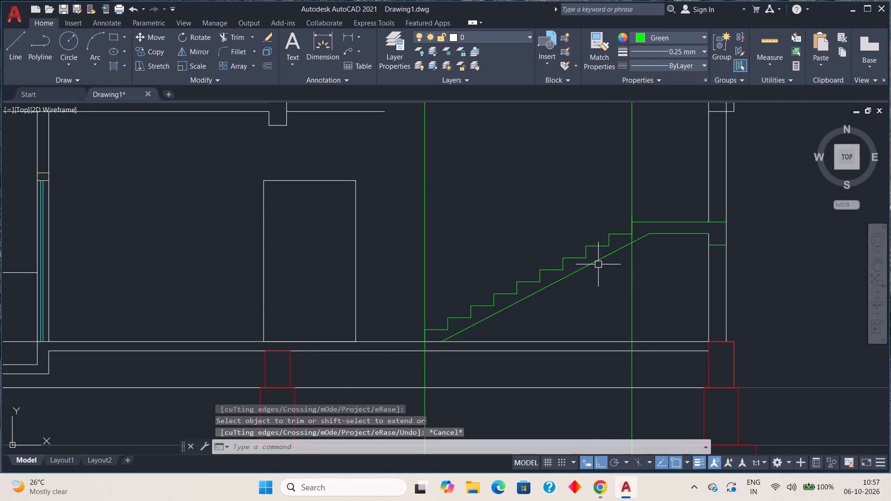
pyautogui.click(37, 50)
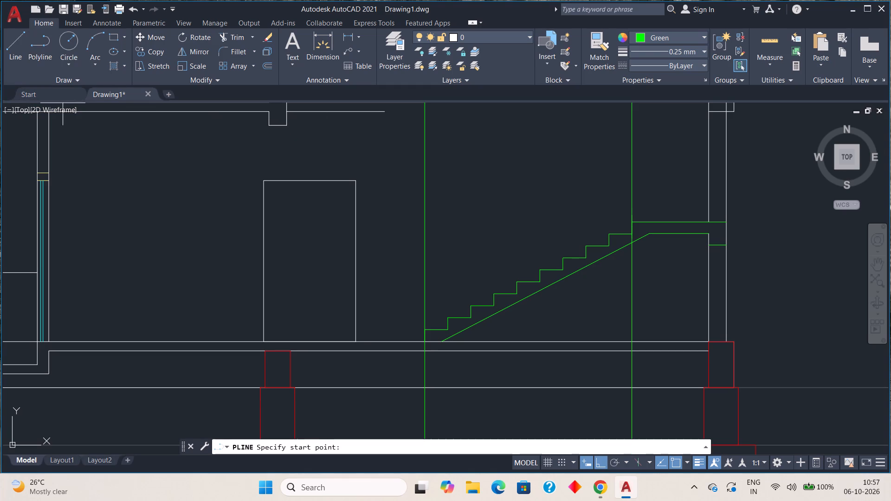
pyautogui.click(632, 222)
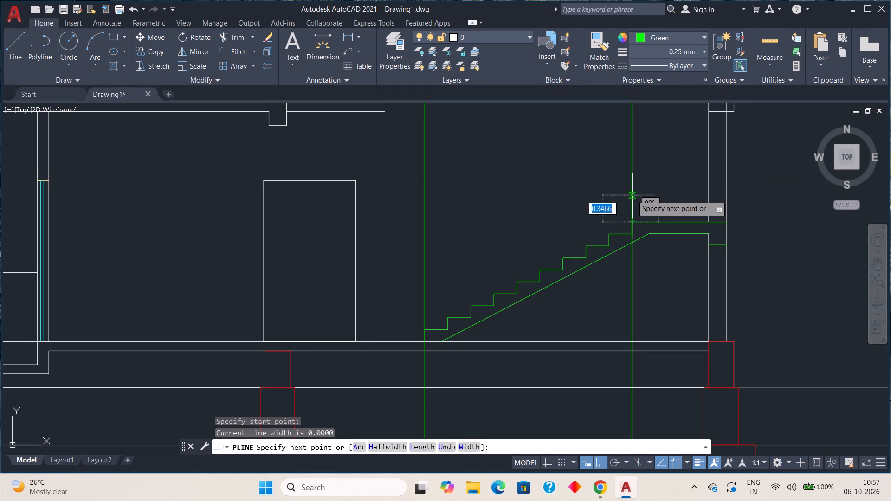
pyautogui.write('0.156')
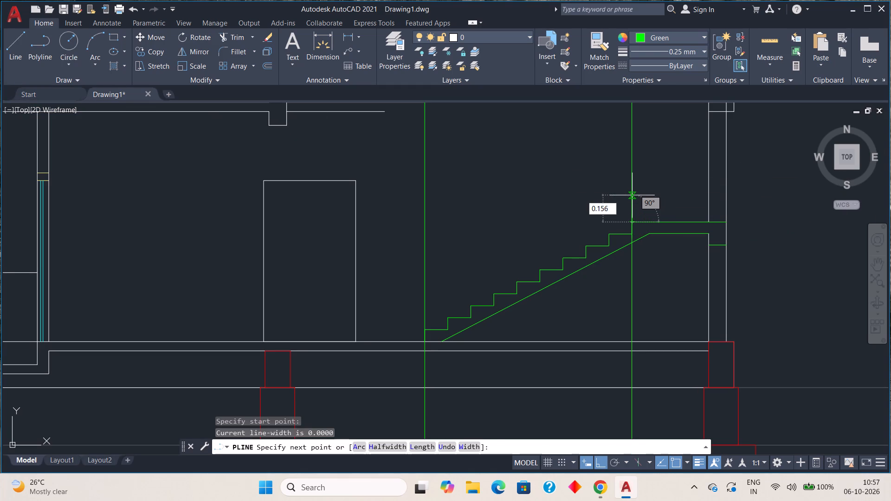
pyautogui.press('space')
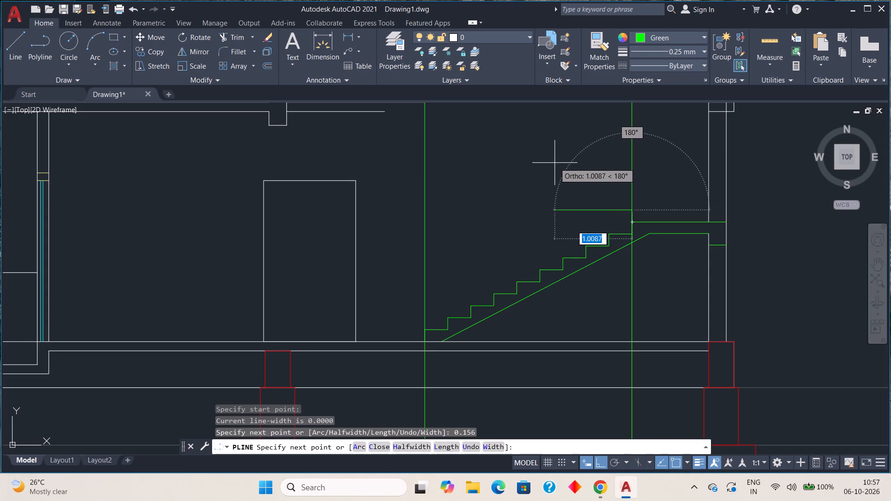
pyautogui.press('.')
pyautogui.press('3')
pyautogui.press('Return')
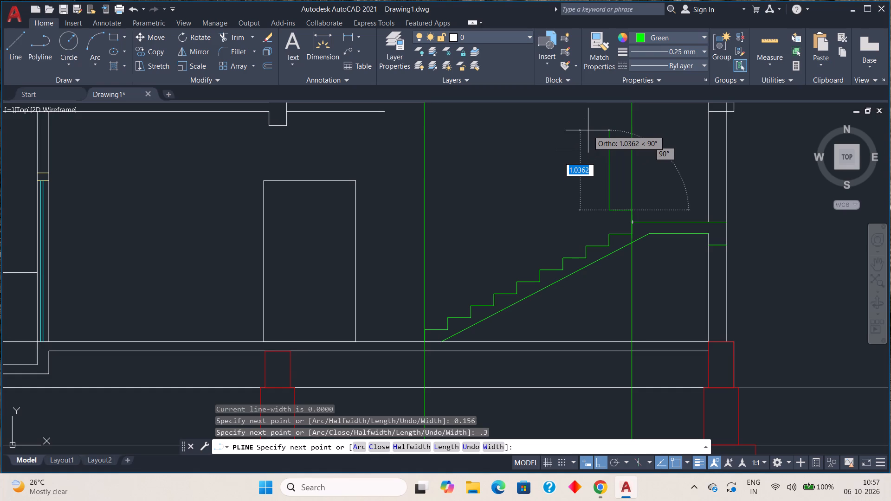
pyautogui.press('Escape')
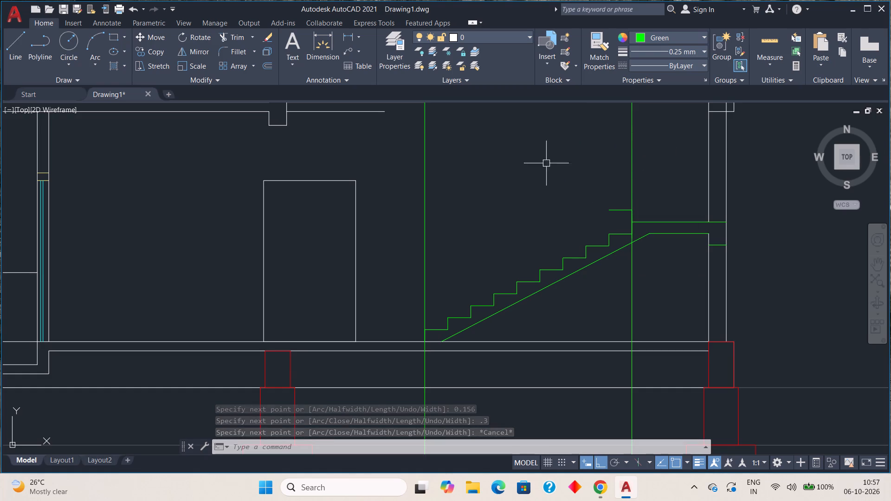
# Copy the upper flight's first step nine times, each onto the previous tread's end, climbing from the landing to the upper floor level.
pyautogui.click(154, 48)
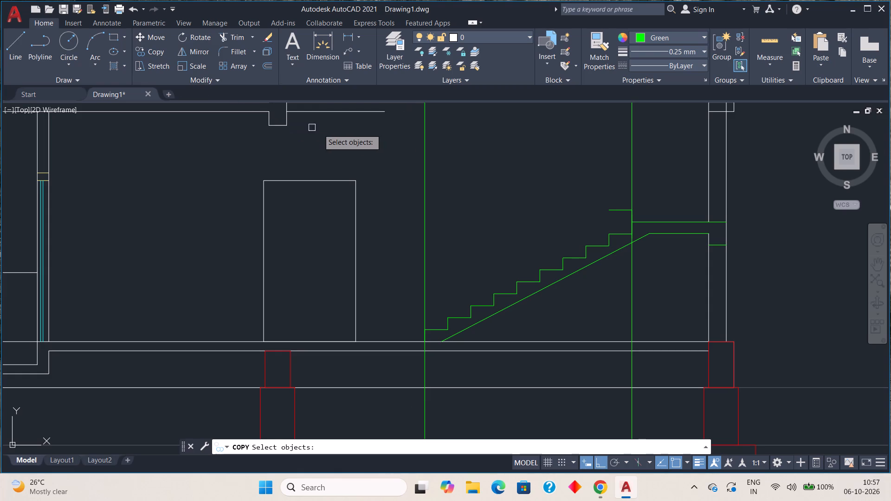
pyautogui.press('Escape')
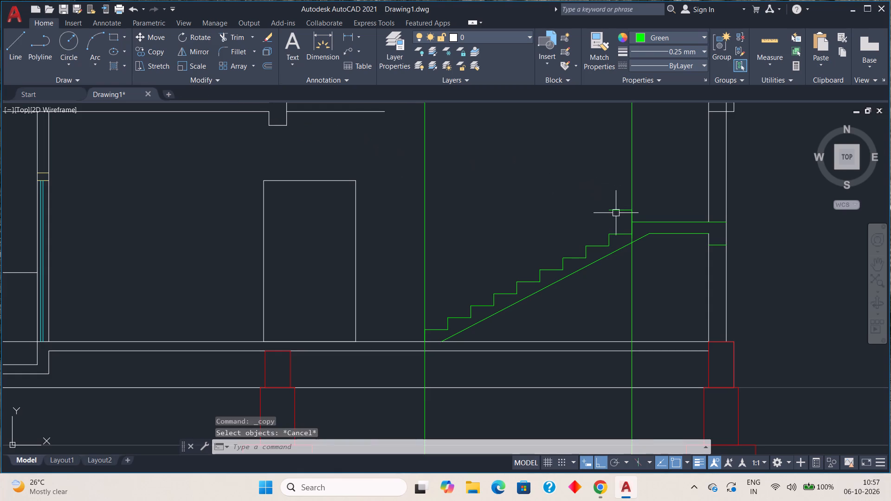
pyautogui.click(616, 210)
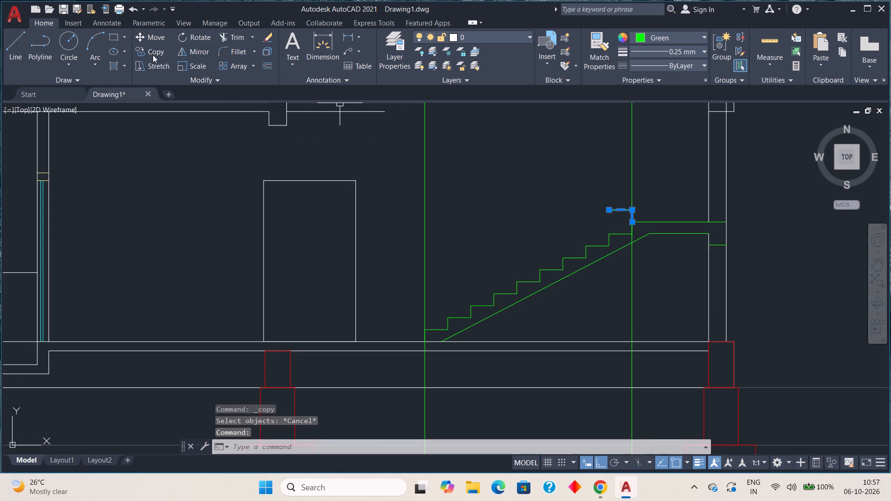
pyautogui.click(153, 54)
pyautogui.scroll(3, 627, 225)
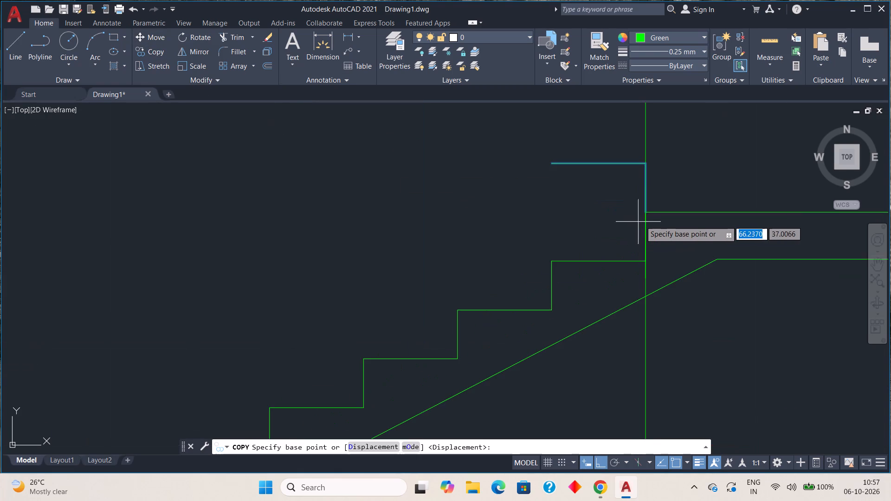
pyautogui.click(646, 213)
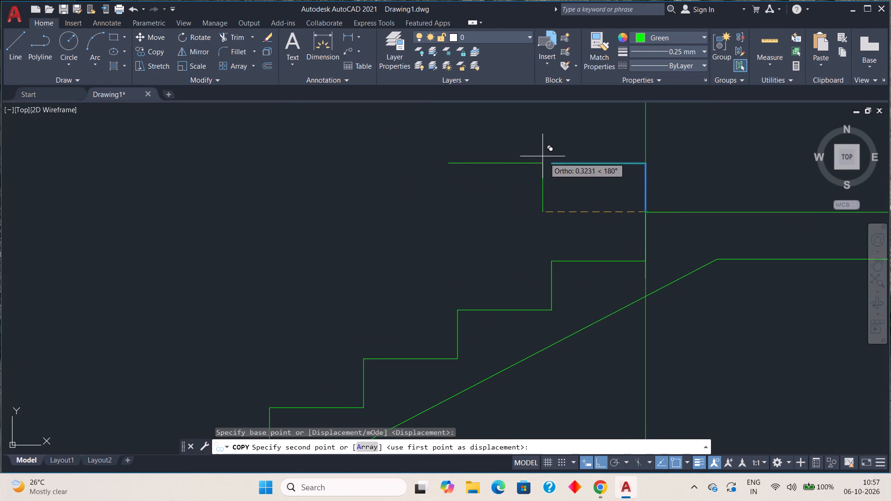
pyautogui.click(549, 167)
pyautogui.moveTo(512, 148); pyautogui.dragTo(517, 187, button='middle')
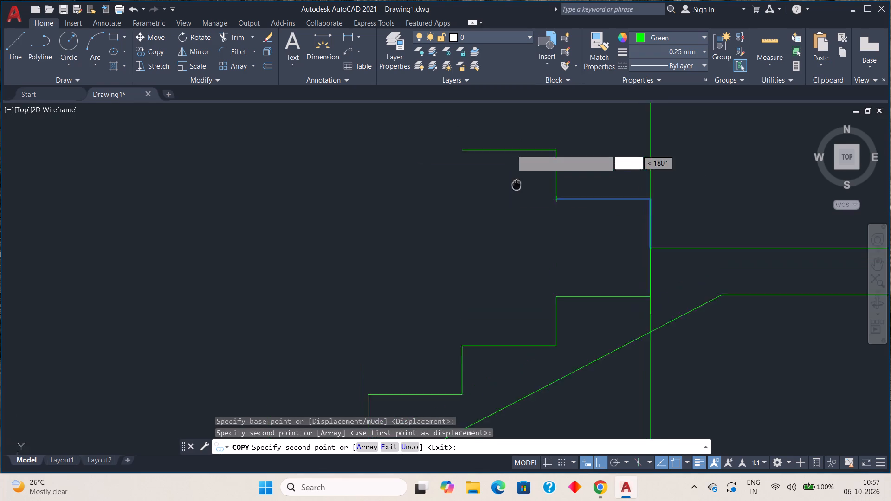
pyautogui.moveTo(517, 187); pyautogui.dragTo(528, 228, button='middle')
pyautogui.scroll(-1, 528, 228)
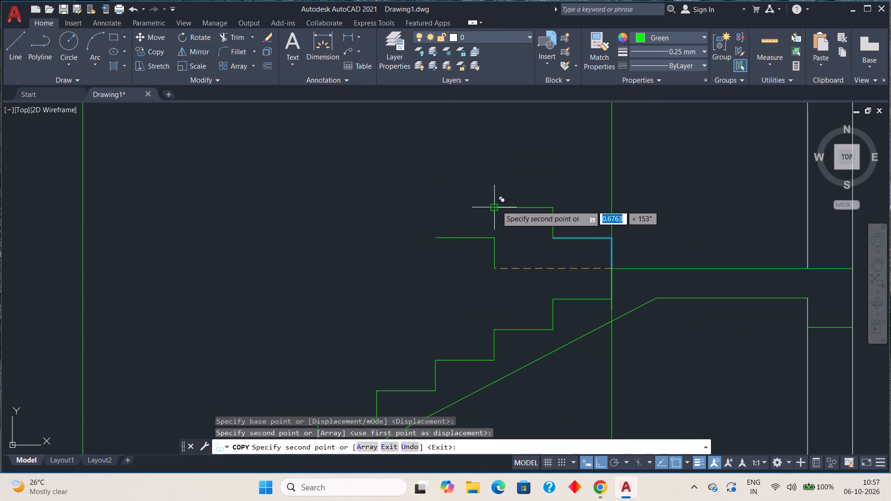
pyautogui.click(497, 206)
pyautogui.click(436, 176)
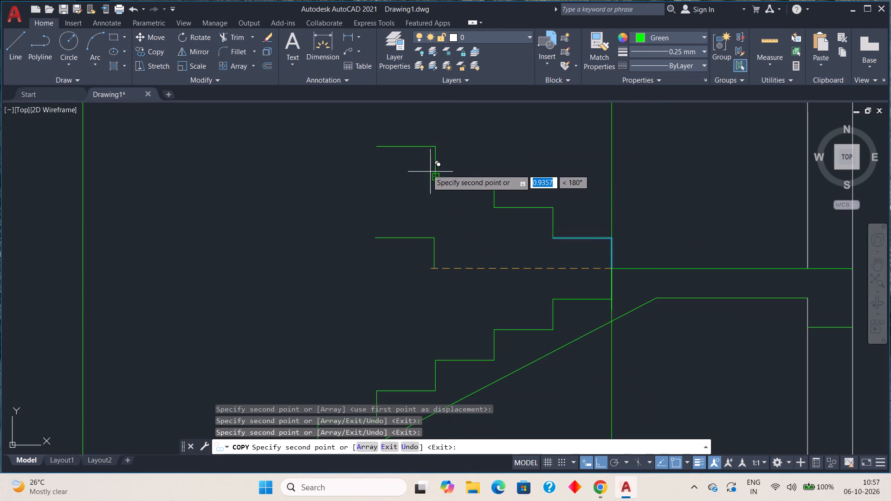
pyautogui.click(376, 144)
pyautogui.moveTo(340, 142); pyautogui.dragTo(492, 263, button='middle')
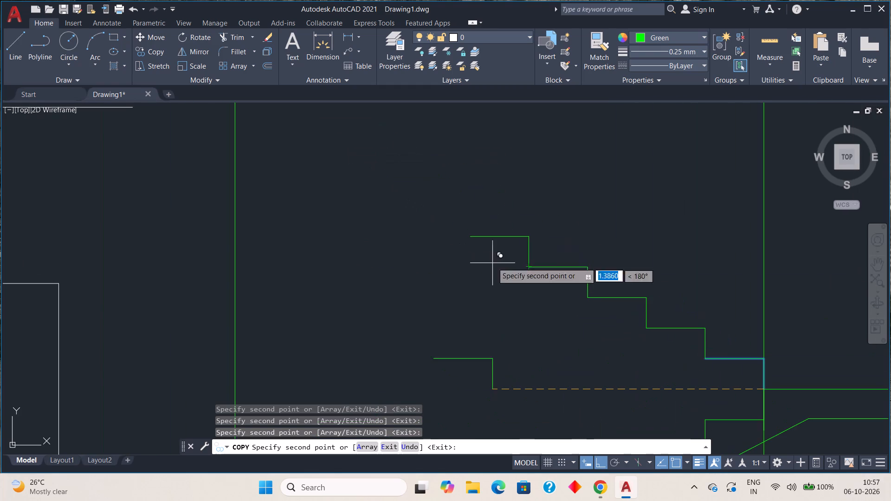
pyautogui.click(470, 232)
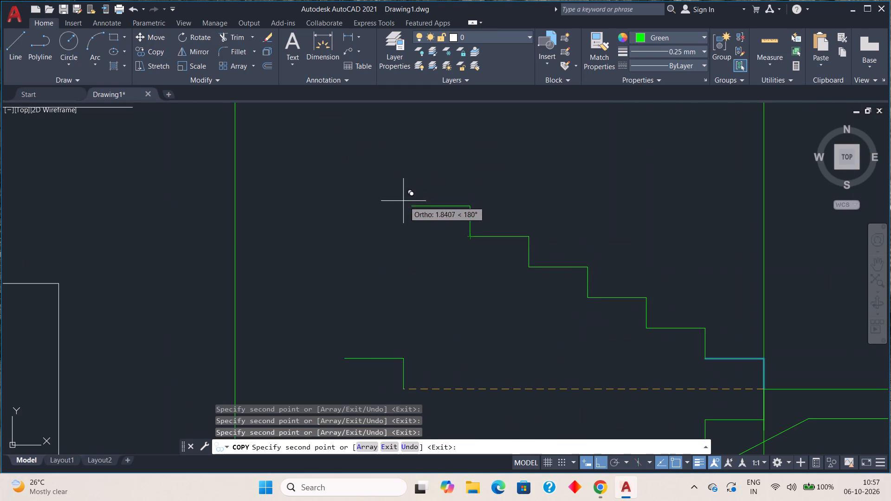
pyautogui.click(413, 209)
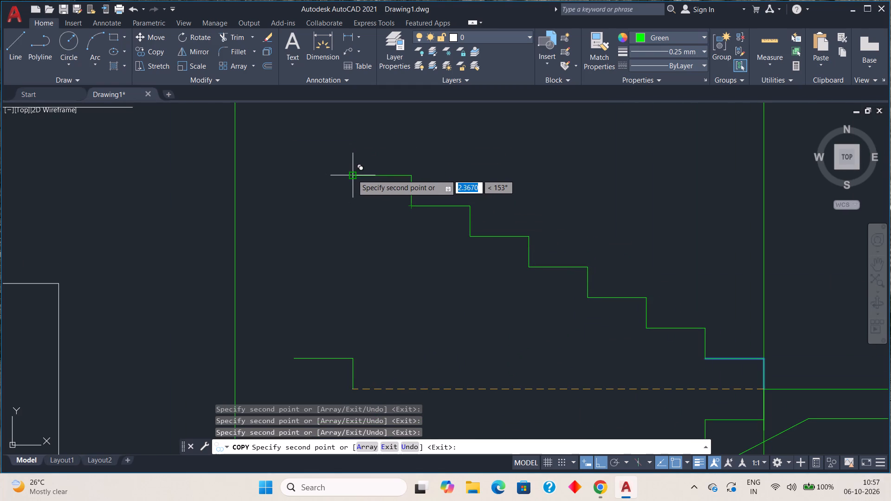
pyautogui.click(354, 173)
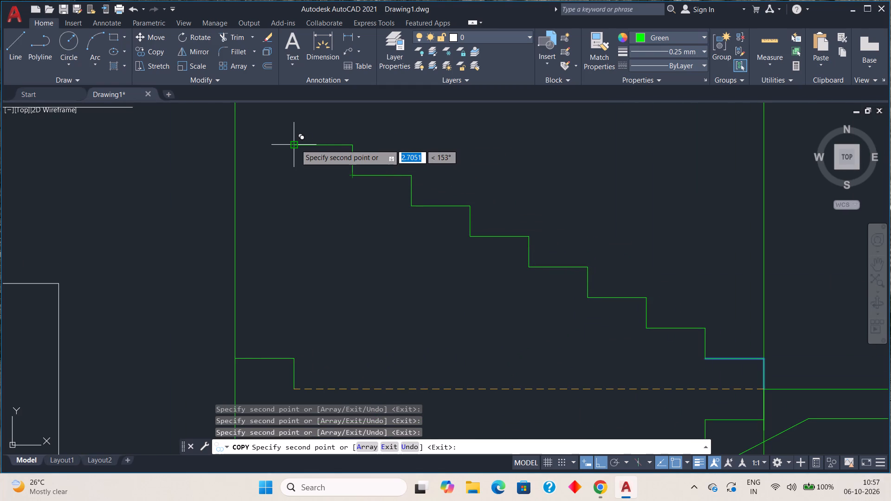
pyautogui.click(296, 144)
pyautogui.scroll(-2, 289, 148)
pyautogui.moveTo(291, 158); pyautogui.dragTo(319, 190, button='middle')
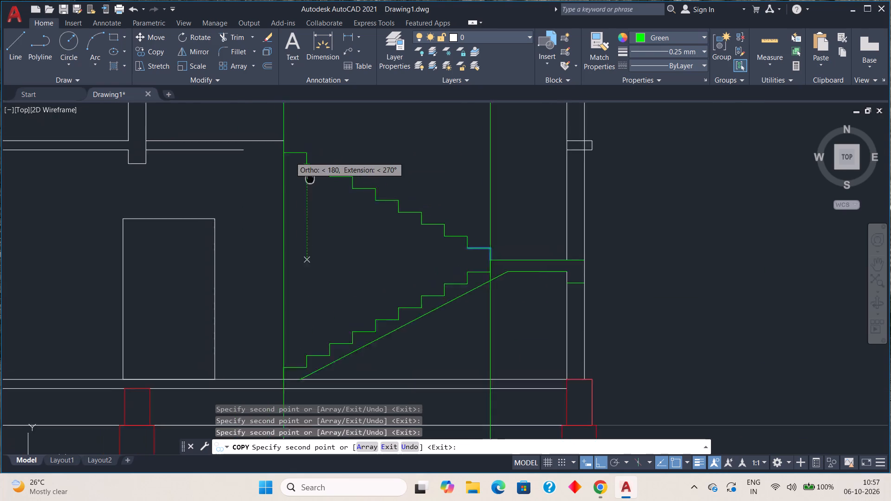
pyautogui.moveTo(319, 190); pyautogui.dragTo(373, 244, button='middle')
pyautogui.scroll(2, 353, 219)
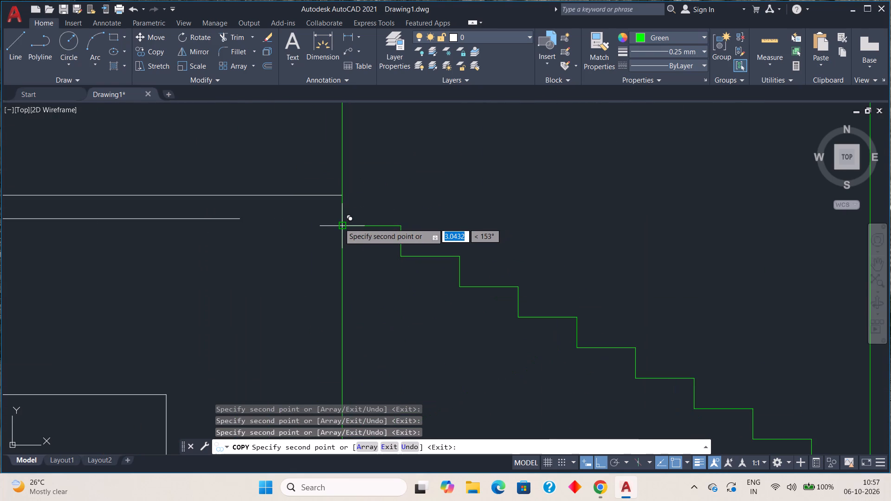
pyautogui.click(341, 223)
pyautogui.press('Escape')
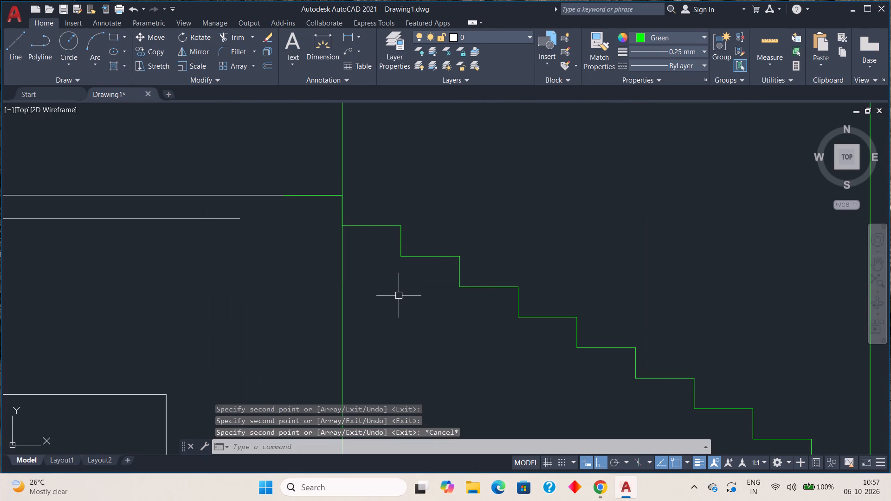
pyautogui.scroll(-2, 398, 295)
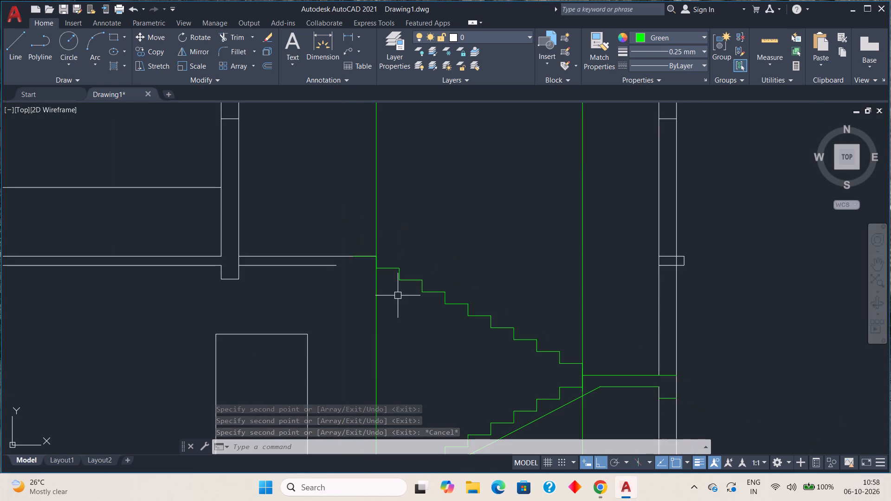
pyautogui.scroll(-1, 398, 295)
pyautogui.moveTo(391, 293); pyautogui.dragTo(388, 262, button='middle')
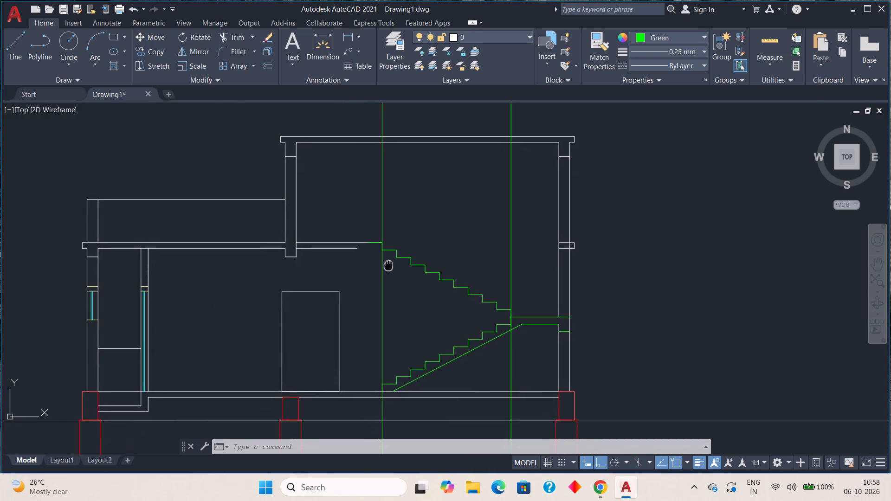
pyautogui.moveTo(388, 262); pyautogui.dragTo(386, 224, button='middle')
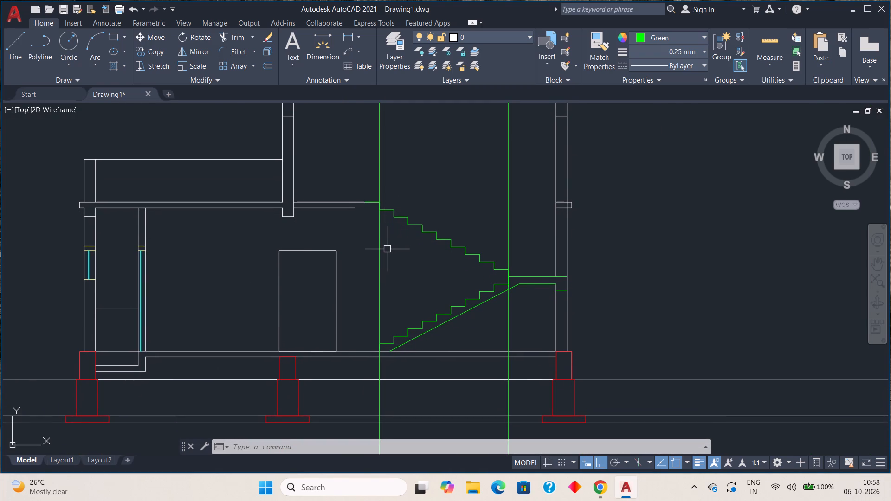
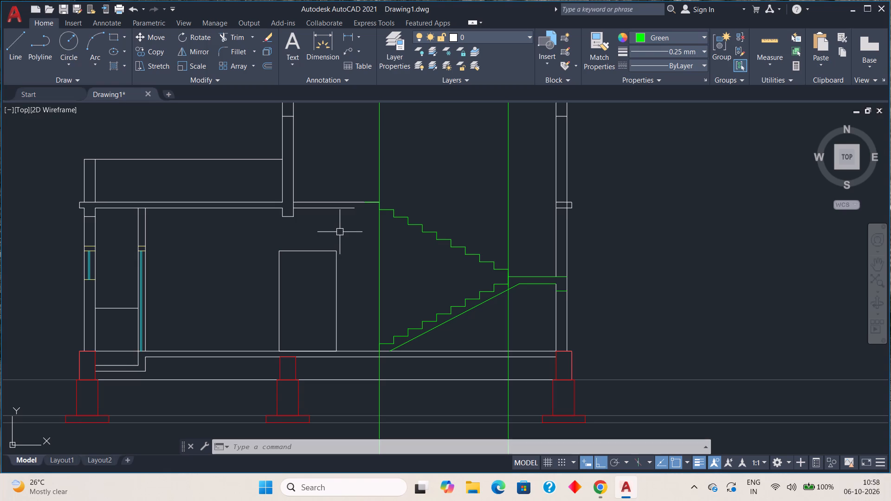
# Extend the upper floor slab's underside line to the vertical guide at the upper flight's top.
pyautogui.press('e')
pyautogui.write('x')
pyautogui.press('space')
pyautogui.click(345, 210)
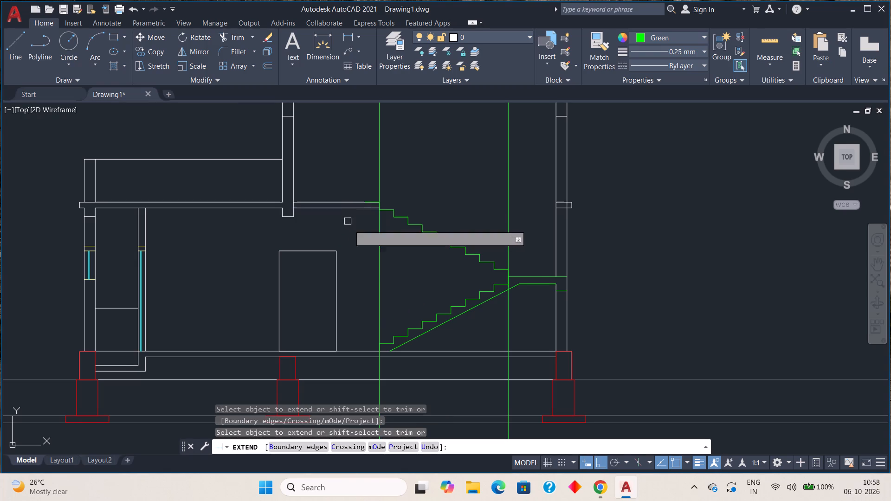
pyautogui.press('Escape')
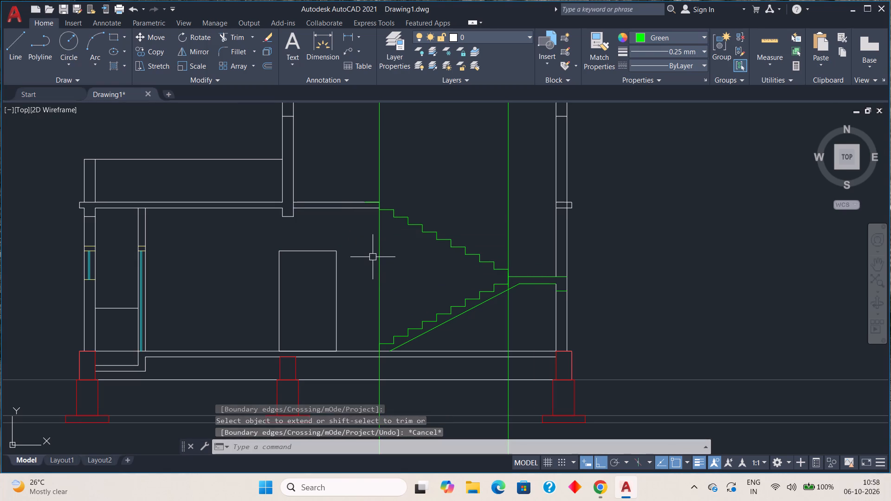
# Delete the two vertical green guide lines at the ends of the stair flights.
pyautogui.scroll(5, 378, 209)
pyautogui.scroll(-5, 383, 195)
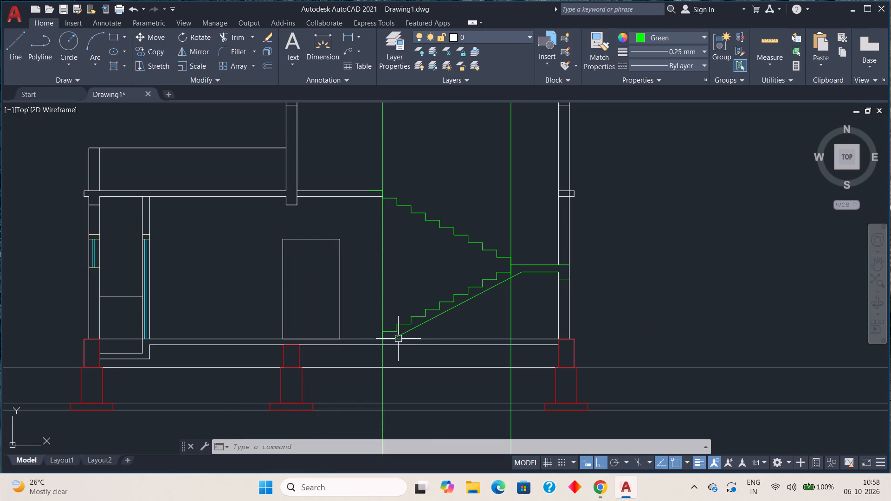
pyautogui.click(383, 288)
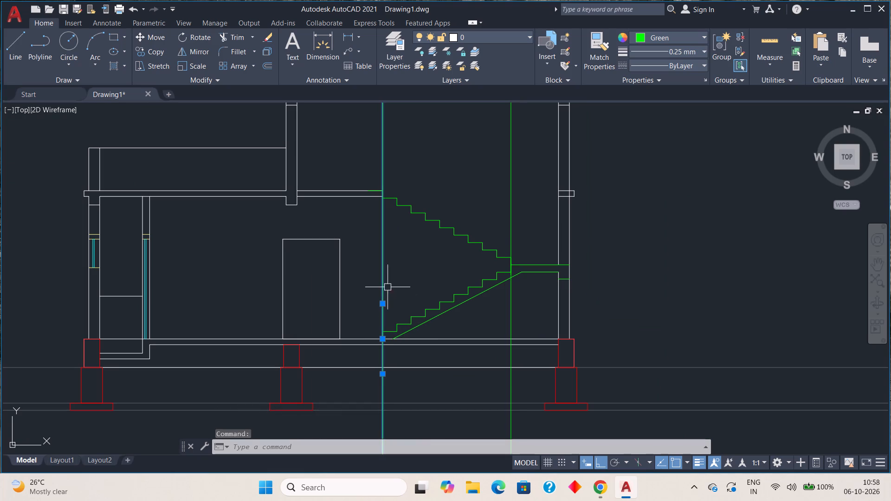
pyautogui.click(511, 208)
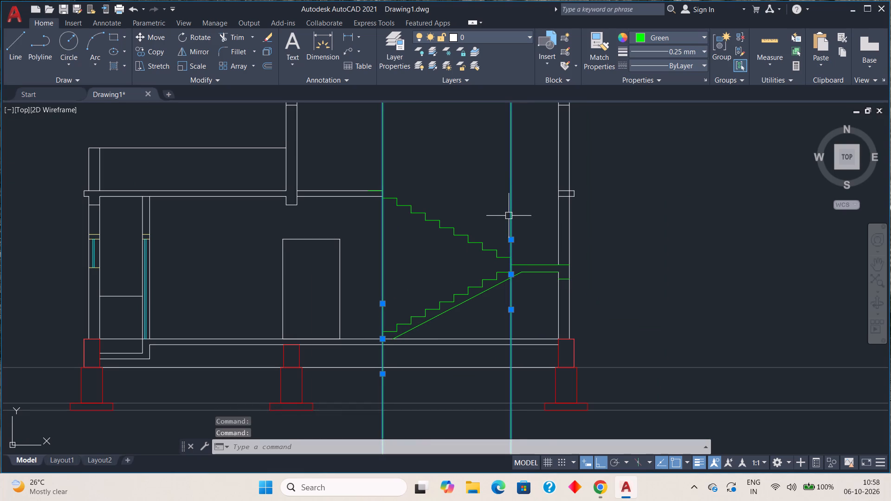
pyautogui.press('Delete')
# Draw a sloping line through the upper flight's inner step corners, from the second riser's foot below the slab down to the eighth riser's foot.
pyautogui.scroll(-3, 504, 222)
pyautogui.scroll(2, 472, 222)
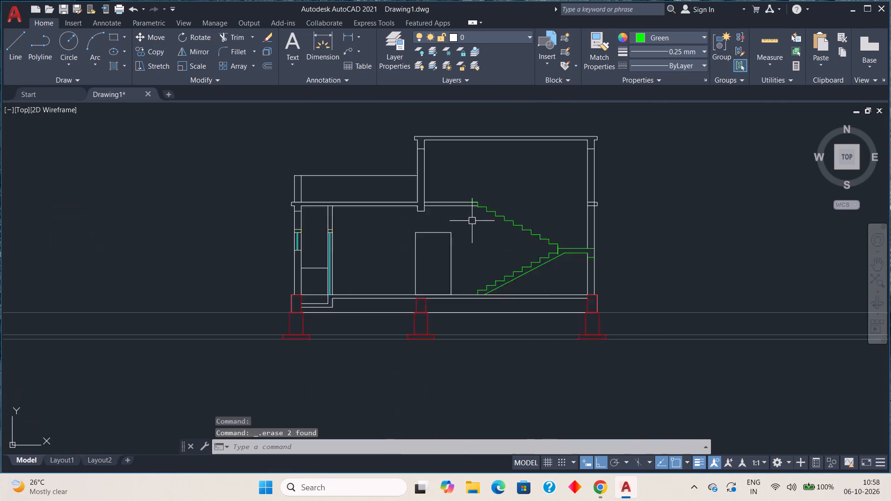
pyautogui.scroll(3, 472, 221)
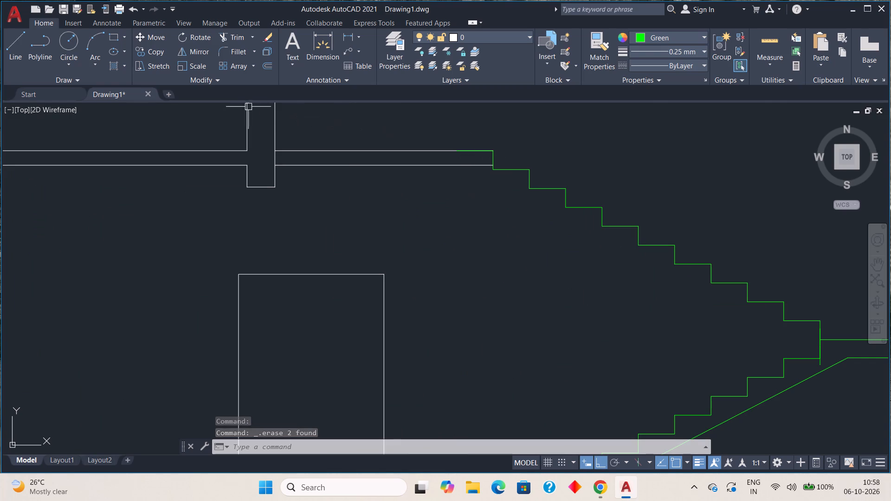
pyautogui.click(19, 35)
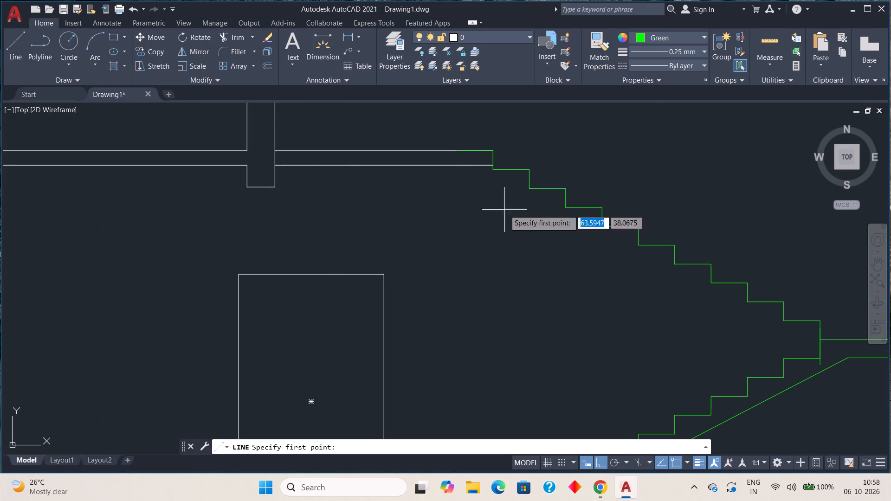
pyautogui.click(527, 188)
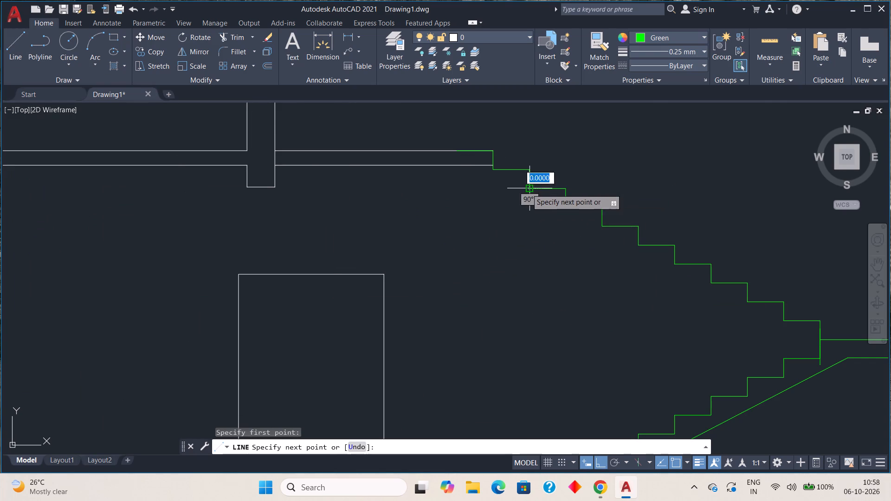
pyautogui.click(747, 303)
pyautogui.press('Escape')
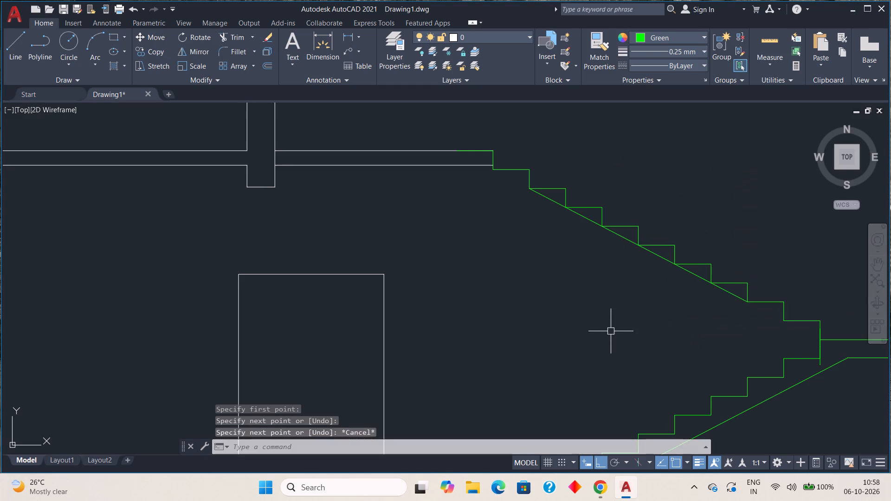
# Offset the upper flight's sloping line 0.1 to its underside.
pyautogui.press('o')
pyautogui.press('Return')
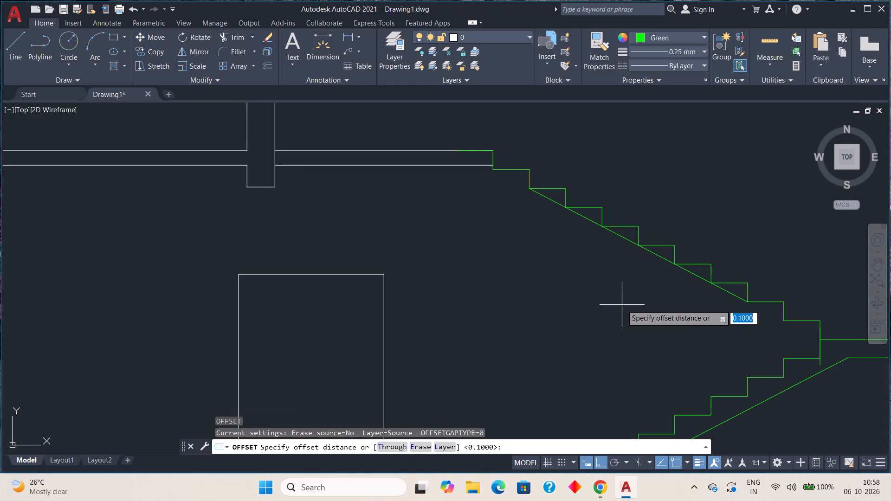
pyautogui.write('.1')
pyautogui.press('space')
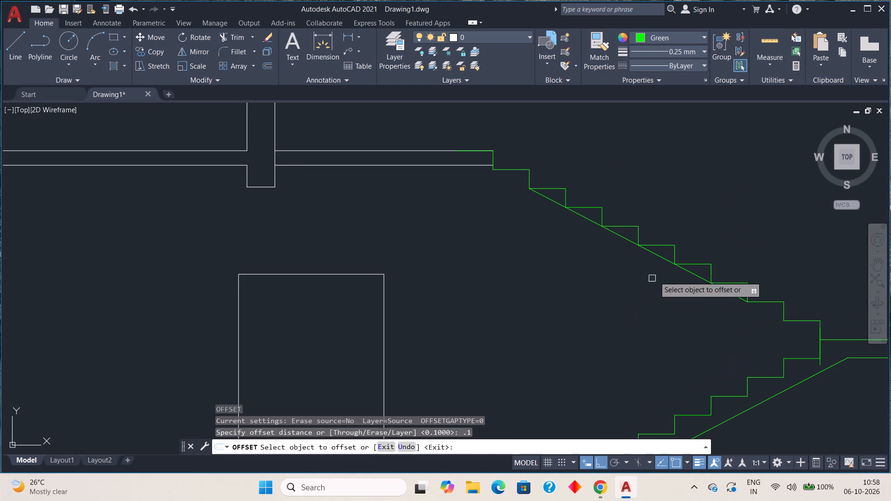
pyautogui.click(663, 258)
pyautogui.click(642, 282)
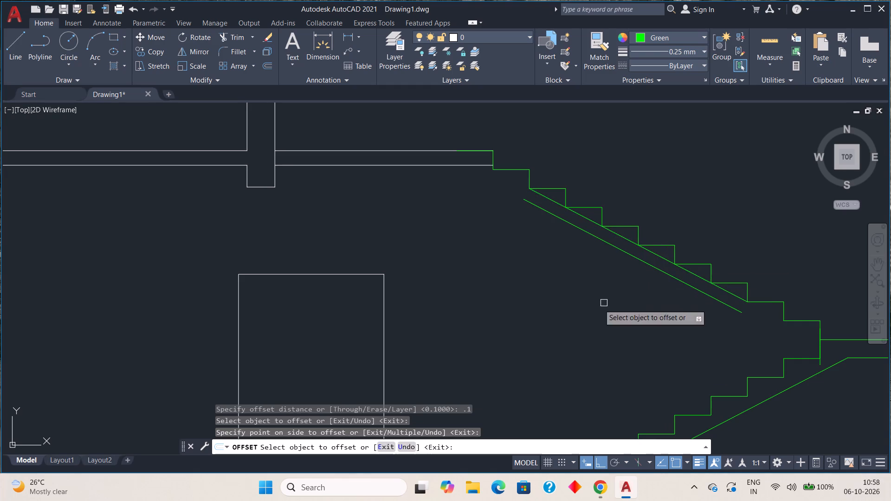
pyautogui.press('Escape')
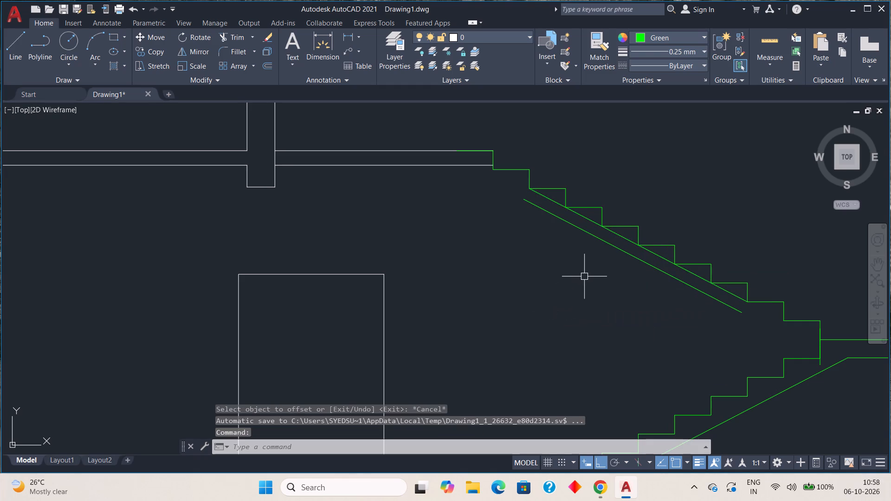
# Extend the offset underside line up to the slab's underside and down to the landing's vertical edge.
pyautogui.write('ex')
pyautogui.press('space')
pyautogui.click(600, 240)
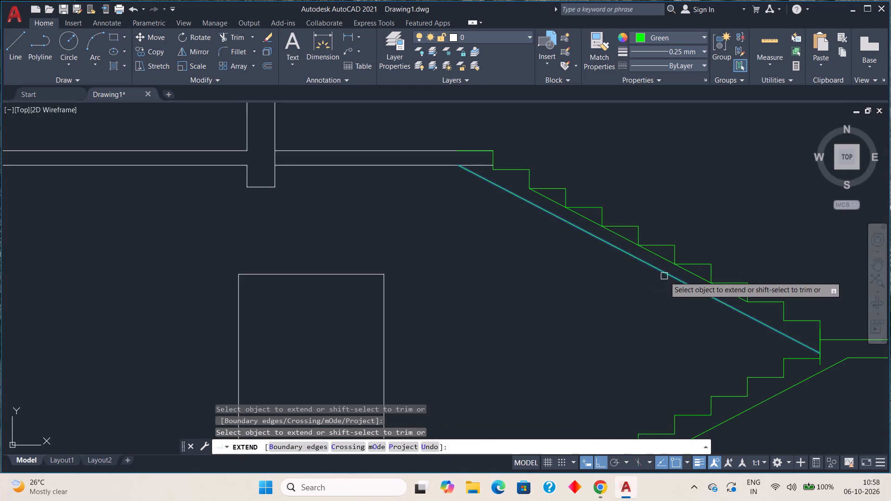
pyautogui.click(681, 283)
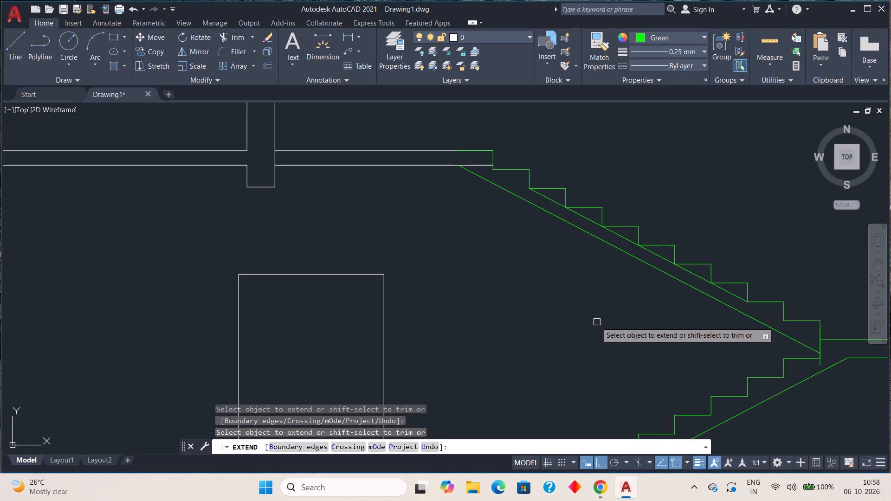
pyautogui.press('Escape')
# Delete the original sloping line touching the upper flight's inner step corners.
pyautogui.click(652, 252)
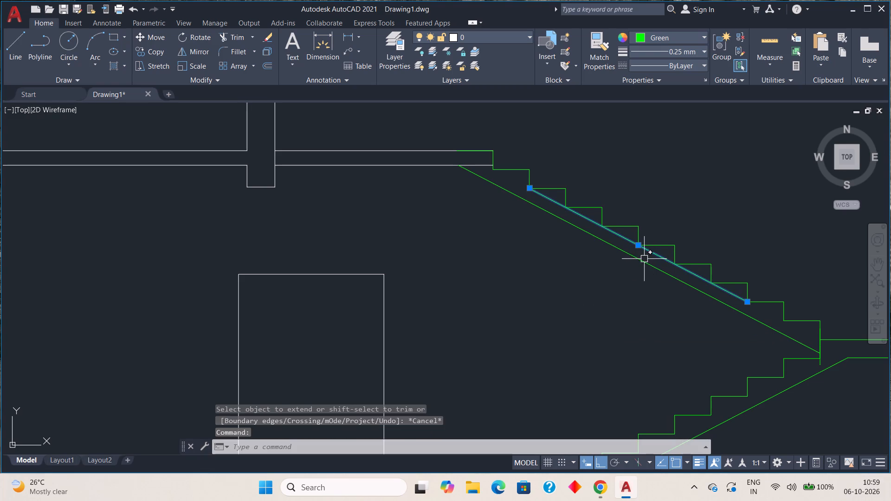
pyautogui.press('Delete')
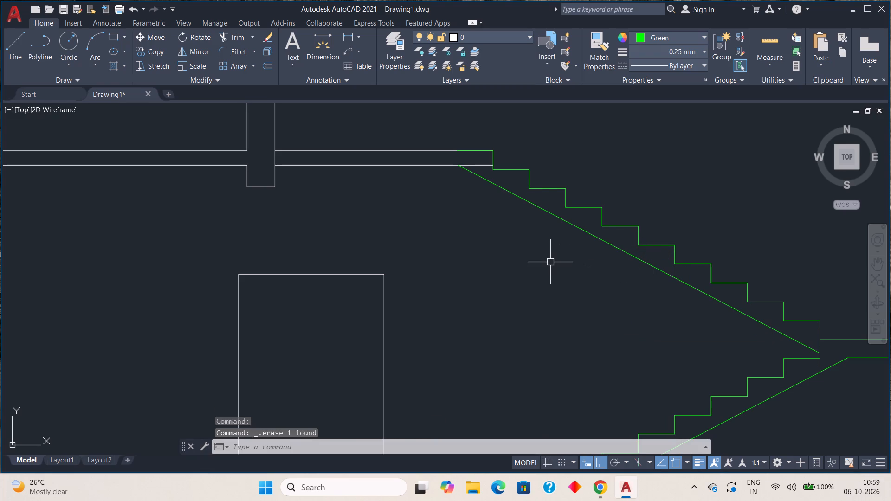
# Trim the slab's underside line beyond the upper flight's sloping underside, and the landing edge's stub below the lower flight's top tread.
pyautogui.click(235, 34)
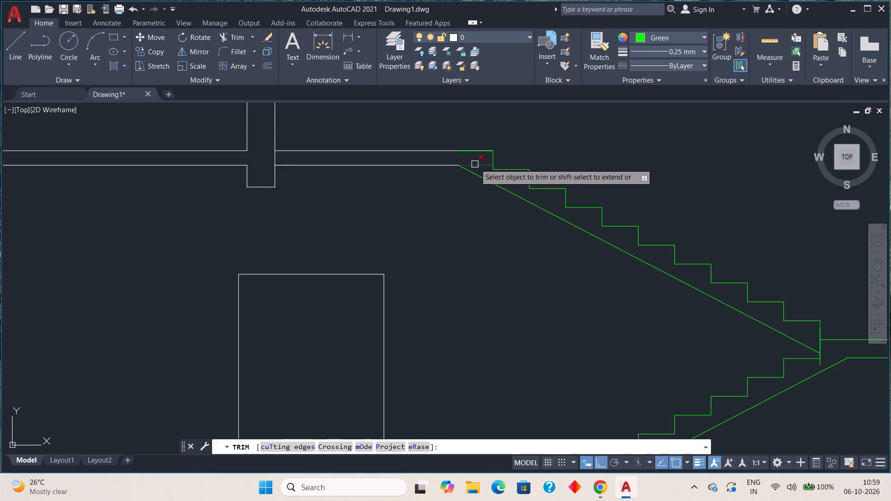
pyautogui.click(476, 163)
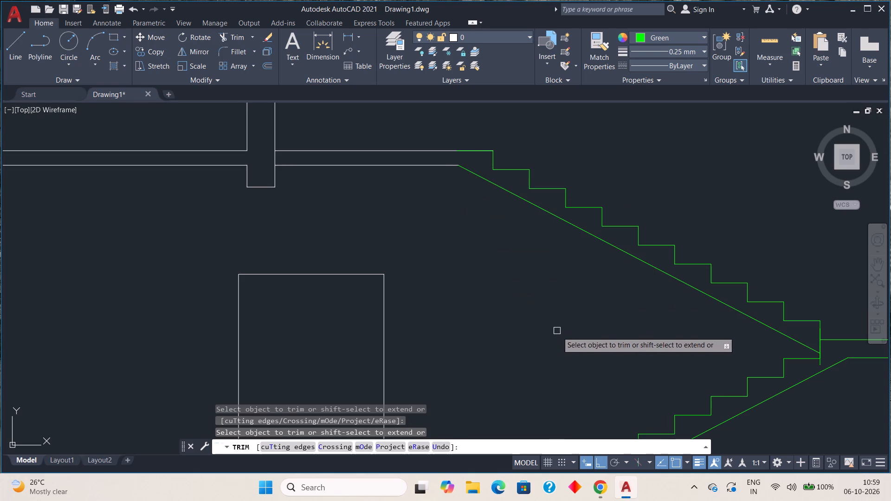
pyautogui.scroll(3, 830, 363)
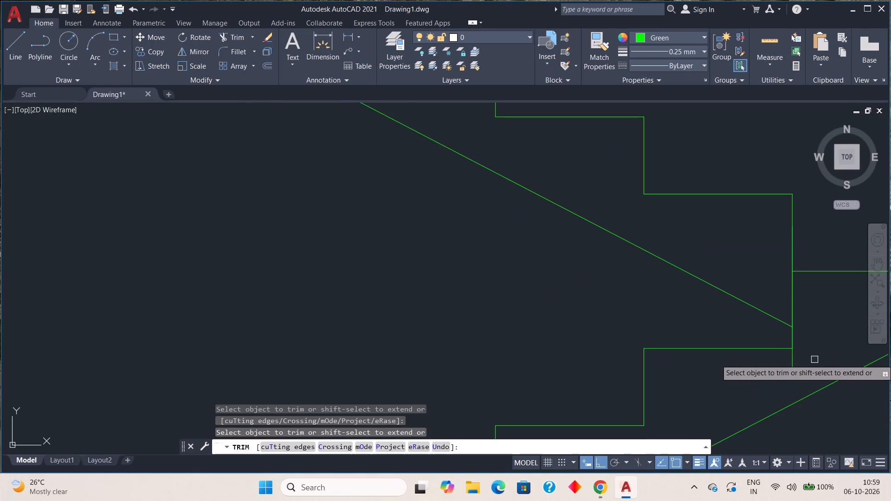
pyautogui.click(791, 361)
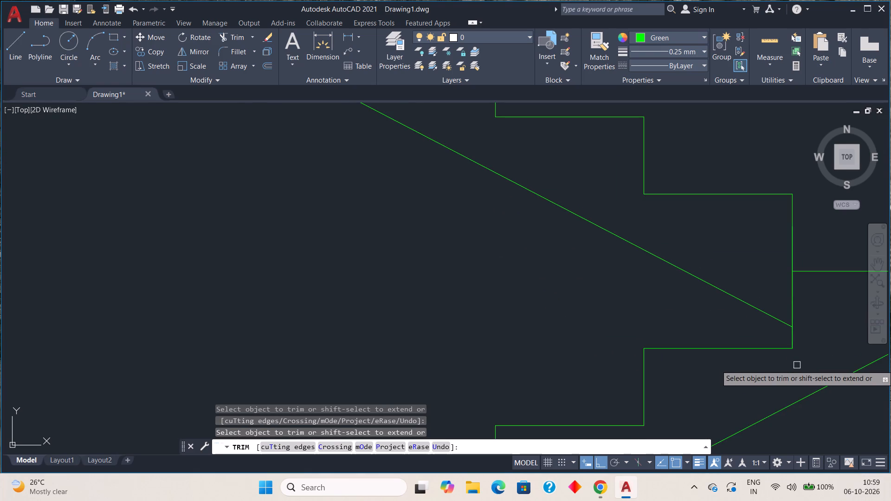
pyautogui.scroll(-2, 797, 365)
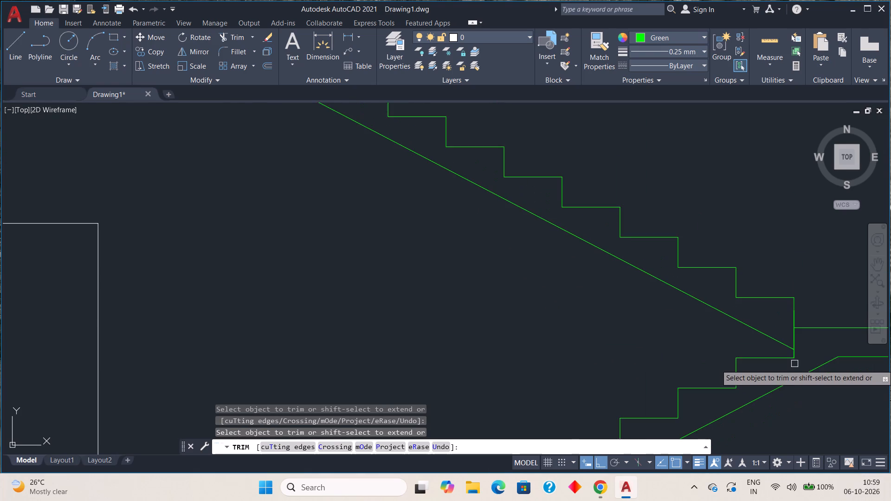
pyautogui.scroll(-1, 793, 368)
pyautogui.moveTo(793, 392); pyautogui.dragTo(749, 317, button='middle')
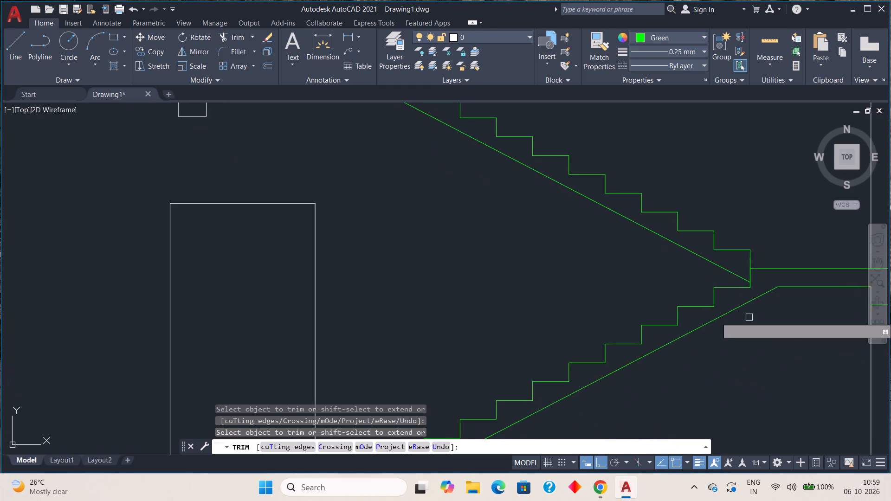
pyautogui.scroll(-2, 749, 318)
pyautogui.press('Escape')
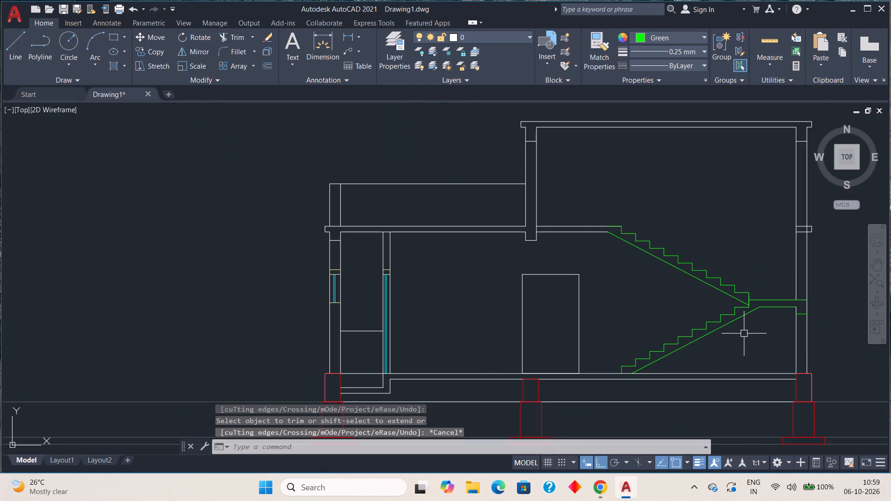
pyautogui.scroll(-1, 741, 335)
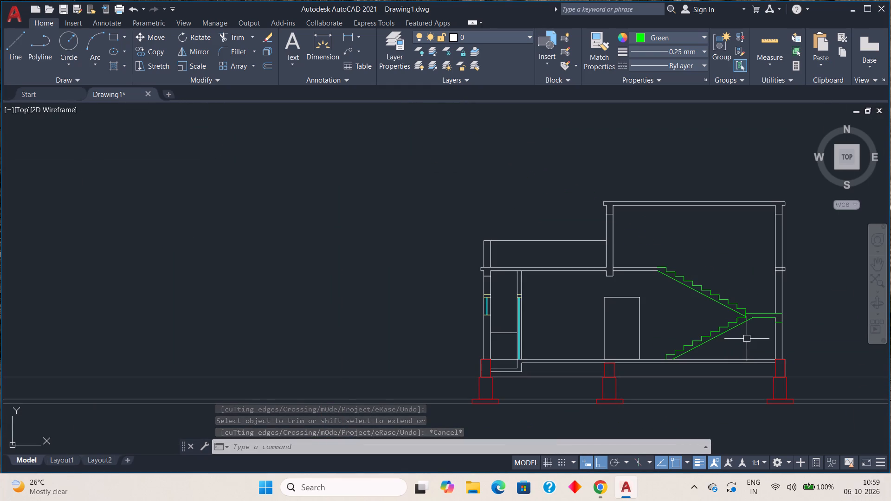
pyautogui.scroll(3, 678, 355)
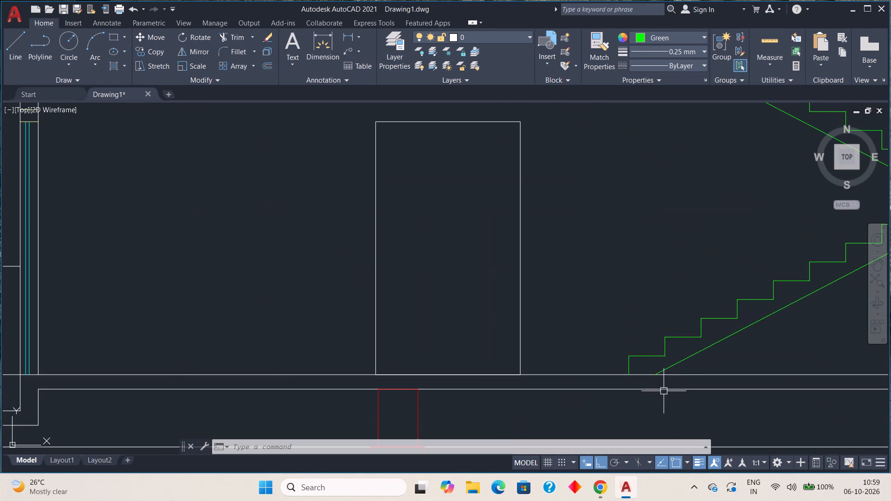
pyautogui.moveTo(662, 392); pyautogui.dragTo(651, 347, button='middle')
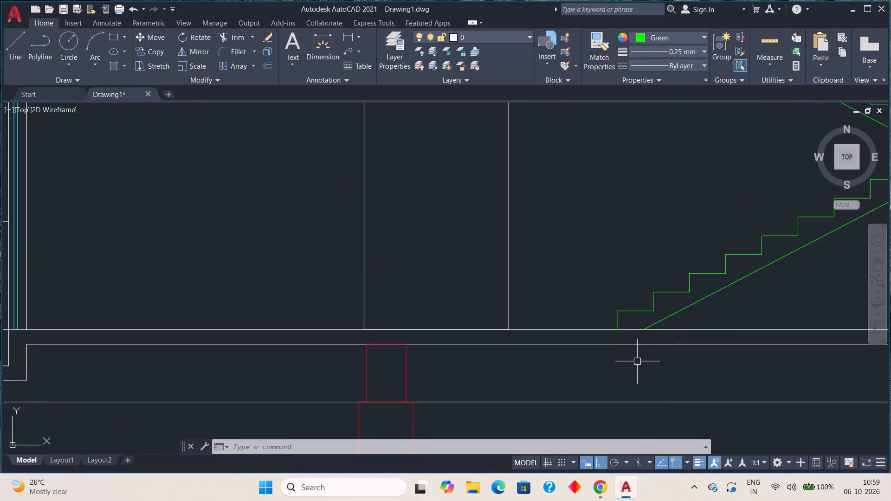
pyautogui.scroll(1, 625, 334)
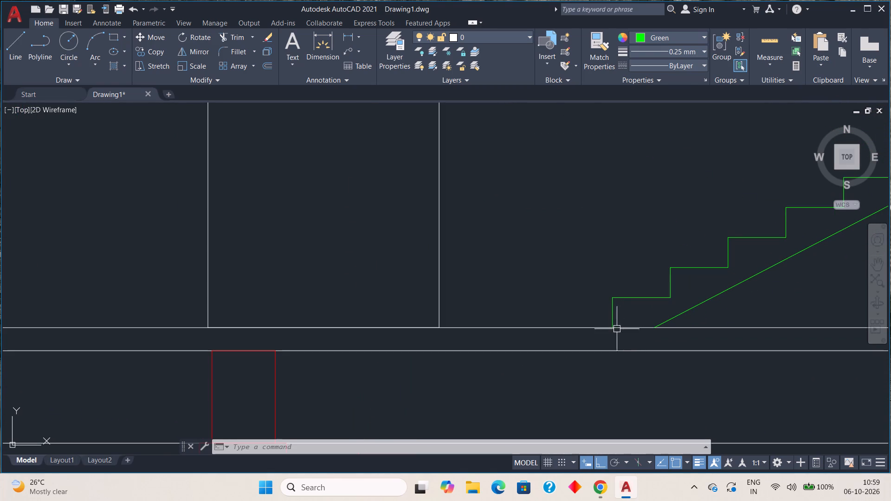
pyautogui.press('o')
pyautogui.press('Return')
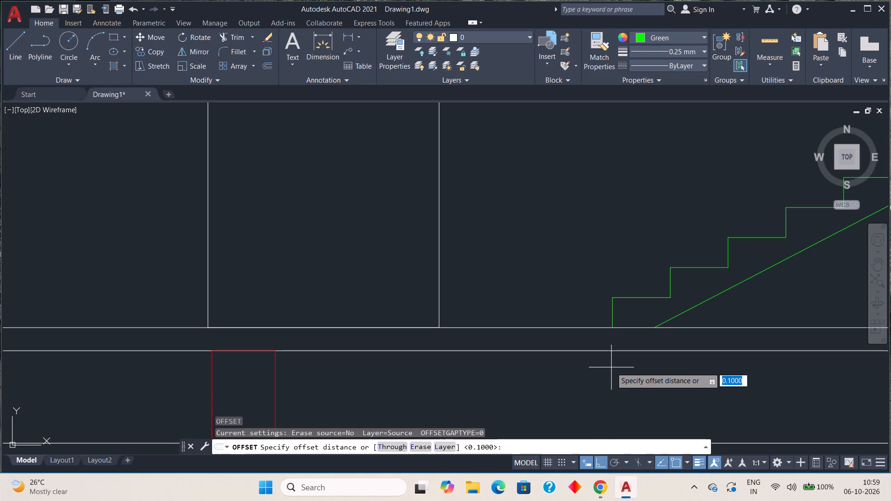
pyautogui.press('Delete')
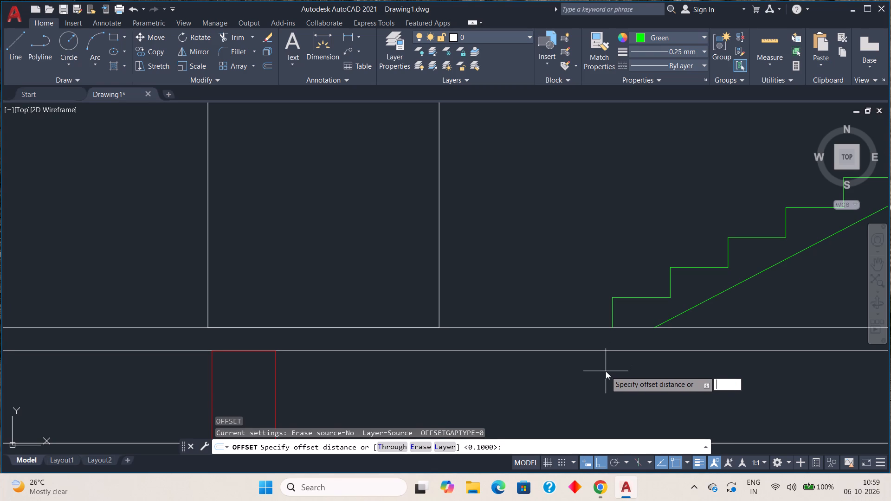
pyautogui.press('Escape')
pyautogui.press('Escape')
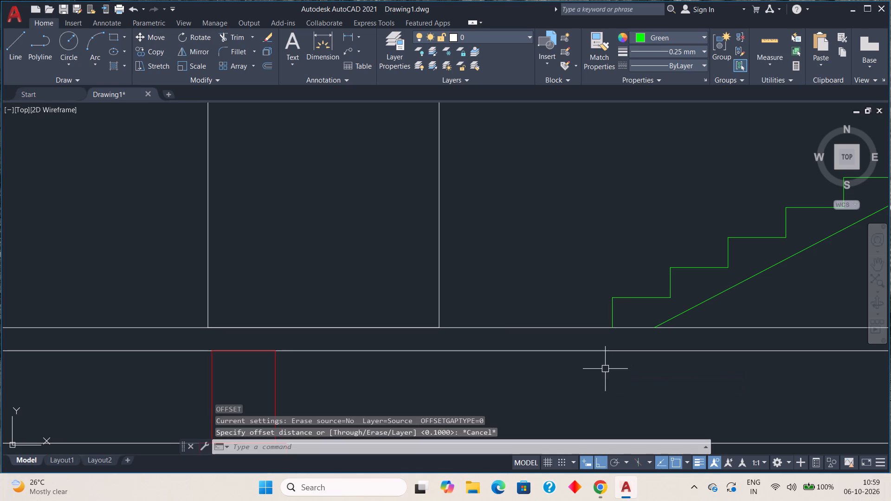
# Draw the base under the lower flight's first step, 0.3 deep and about 0.22 wide, closing up to the sloping underside's foot.
pyautogui.click(9, 49)
pyautogui.click(610, 328)
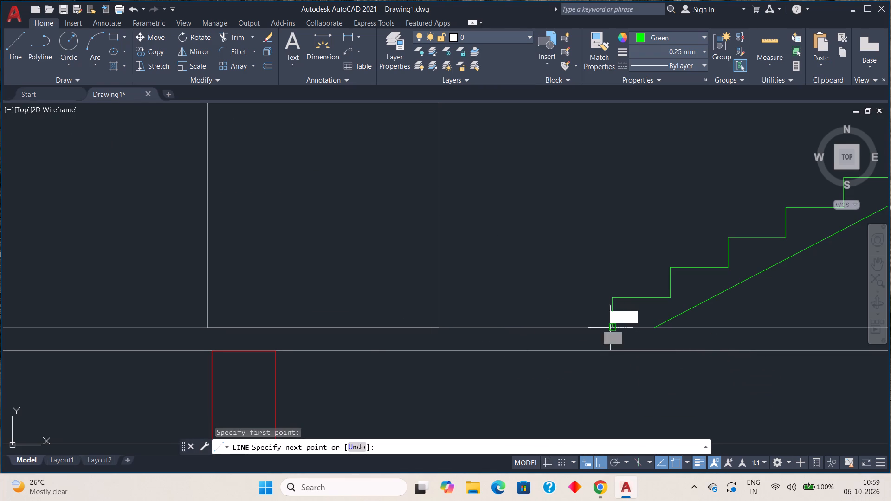
pyautogui.write('.3')
pyautogui.press('space')
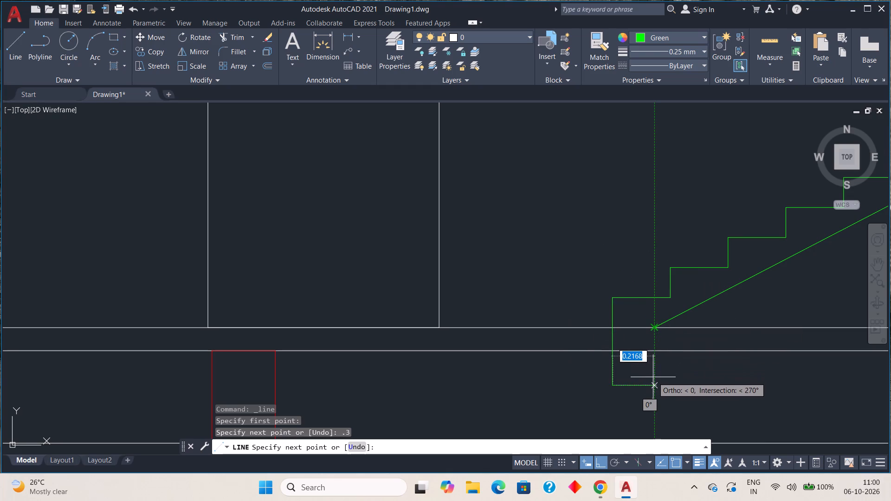
pyautogui.click(653, 379)
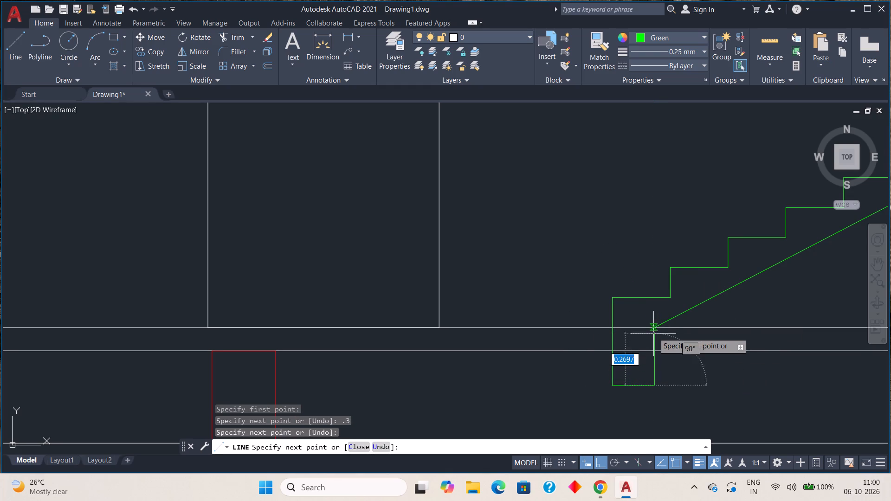
pyautogui.click(654, 328)
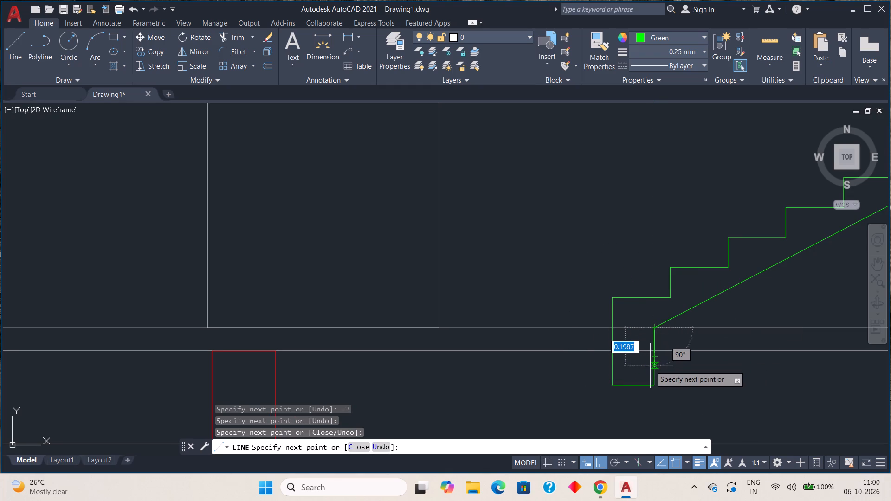
pyautogui.press('Escape')
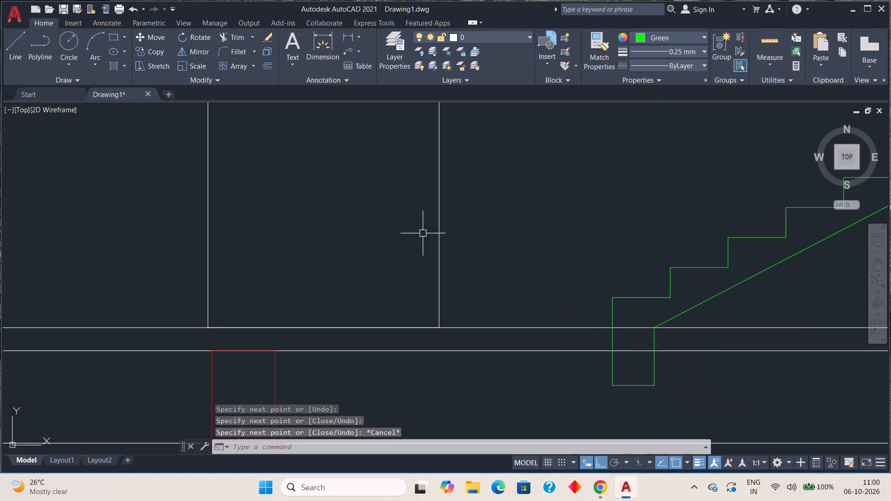
# Trim the two floor slab lines crossing the inside of the staircase's base.
pyautogui.click(225, 38)
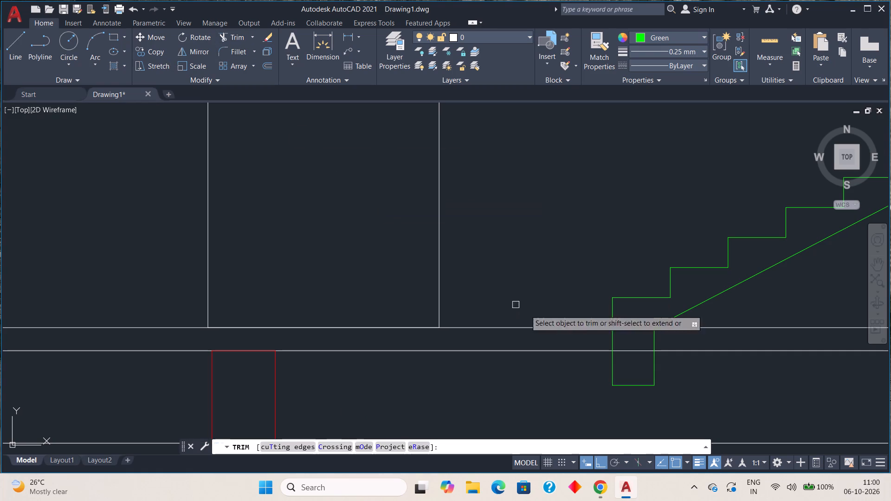
pyautogui.moveTo(633, 318); pyautogui.dragTo(632, 356)
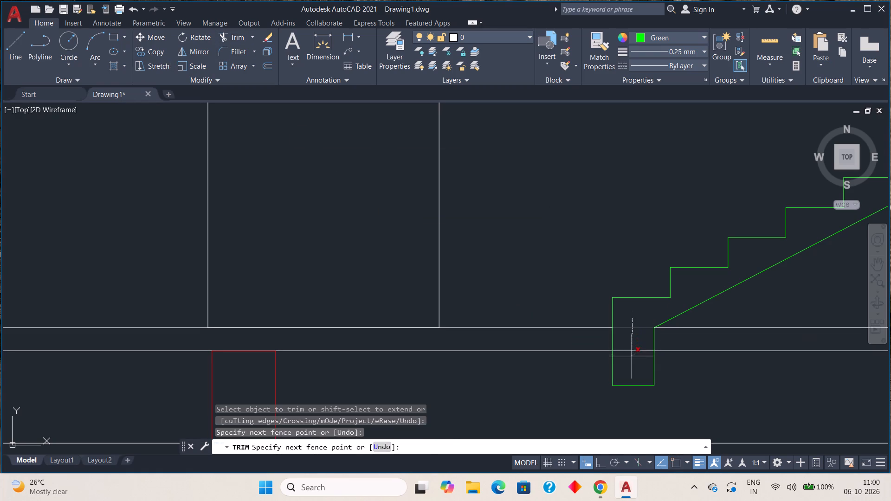
pyautogui.moveTo(632, 356); pyautogui.dragTo(632, 357)
pyautogui.press('Escape')
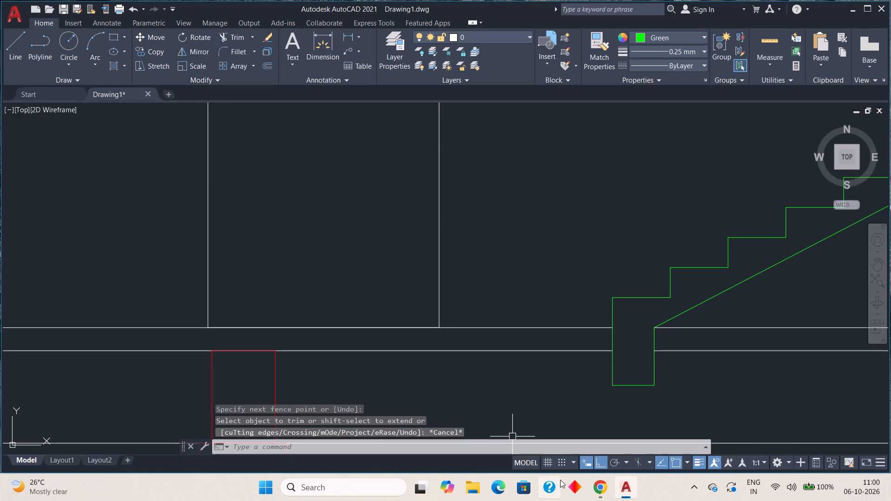
# Delete the three lines of the leftover slab stub crossing the stair-side outer wall at first-floor level.
pyautogui.scroll(-2, 562, 480)
pyautogui.scroll(-4, 633, 291)
pyautogui.moveTo(625, 258); pyautogui.dragTo(587, 312, button='middle')
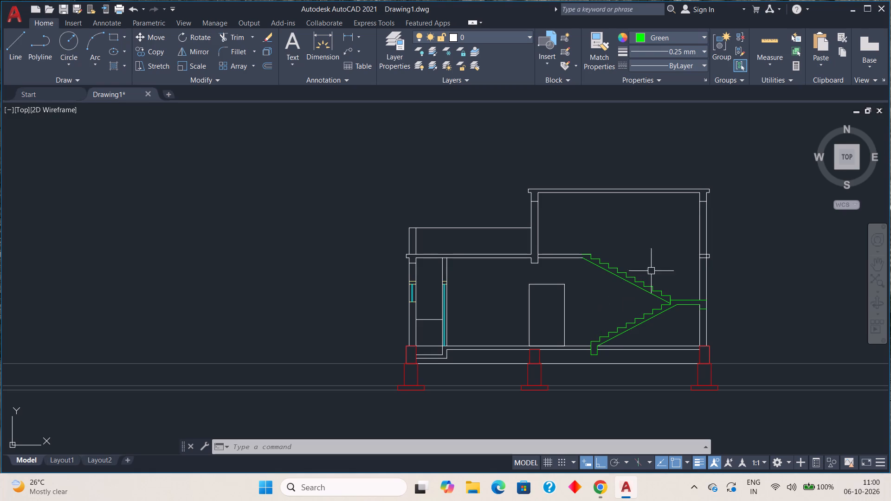
pyautogui.moveTo(655, 244); pyautogui.dragTo(576, 269, button='middle')
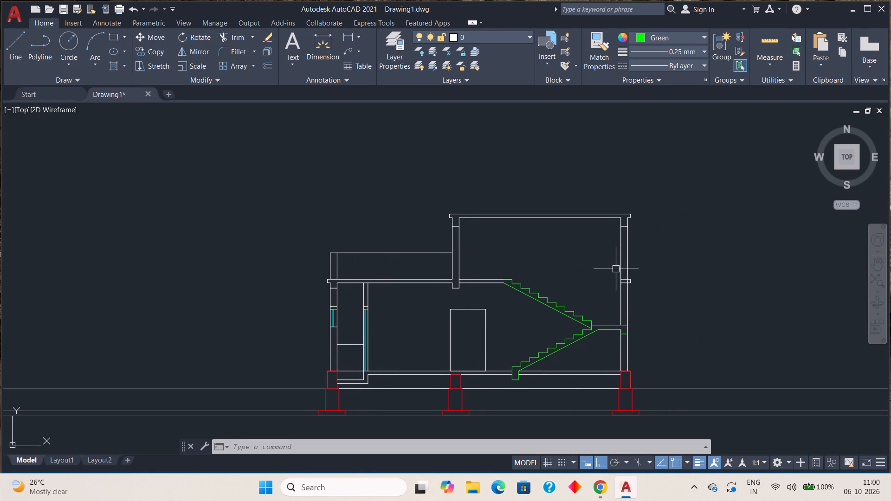
pyautogui.moveTo(582, 287); pyautogui.dragTo(553, 306, button='middle')
pyautogui.scroll(3, 613, 289)
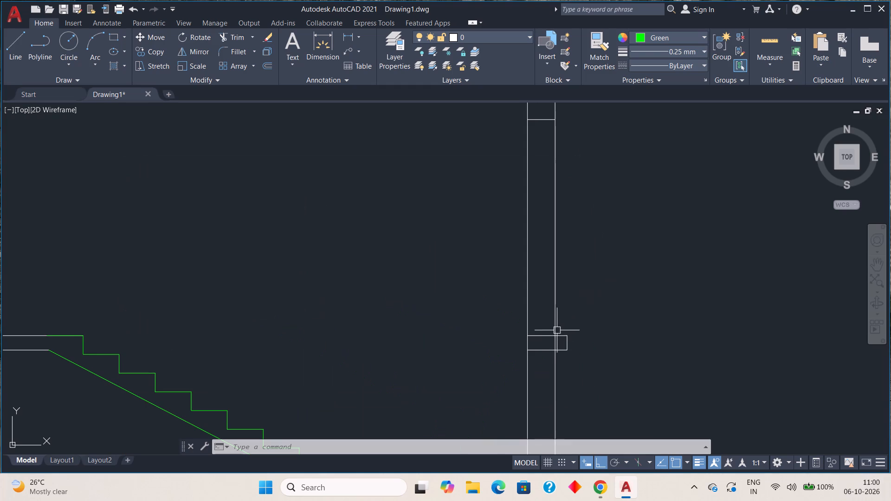
pyautogui.click(545, 335)
pyautogui.click(545, 344)
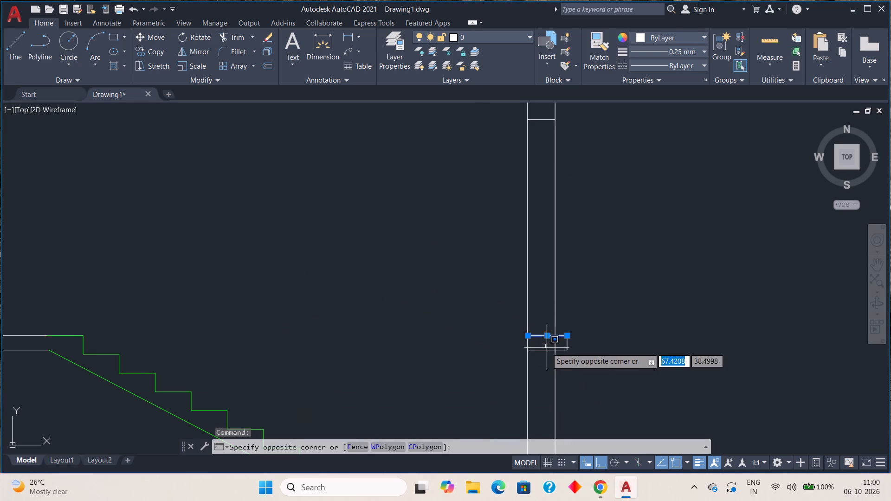
pyautogui.moveTo(547, 348); pyautogui.dragTo(547, 353)
pyautogui.click(548, 351)
pyautogui.click(568, 344)
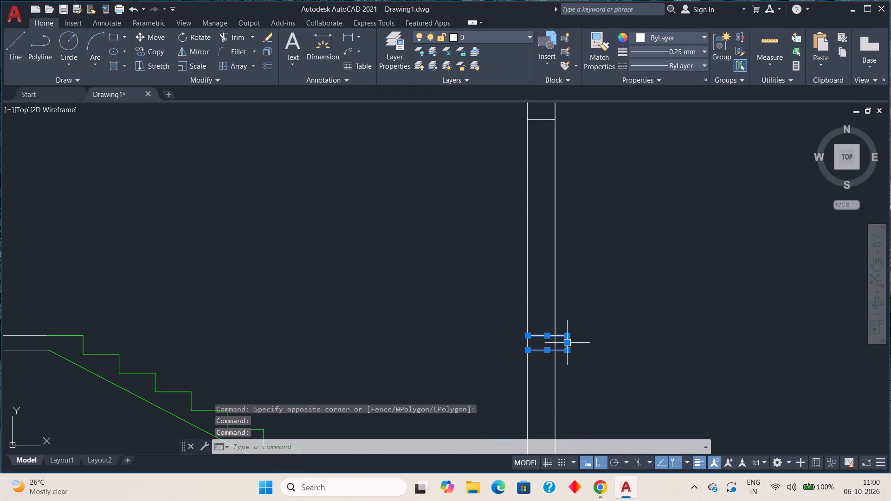
pyautogui.press('Delete')
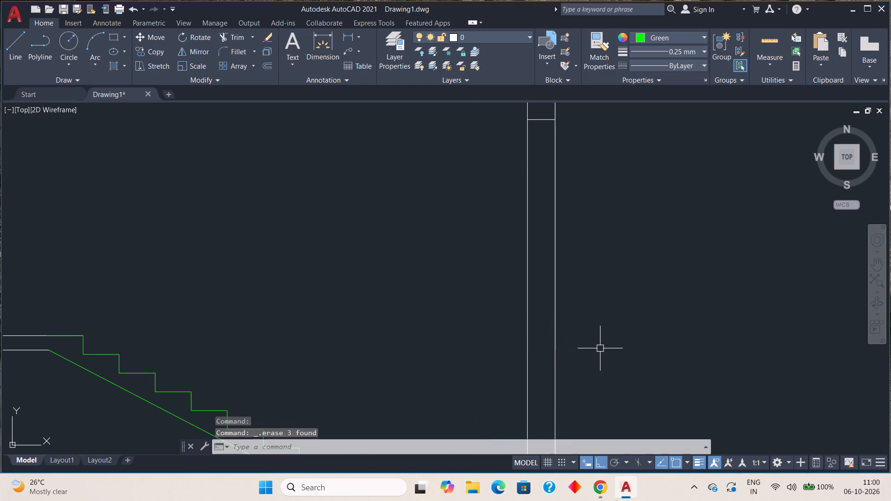
# Offset the landing's top line 0.3 upward.
pyautogui.scroll(1, 548, 215)
pyautogui.scroll(-1, 547, 212)
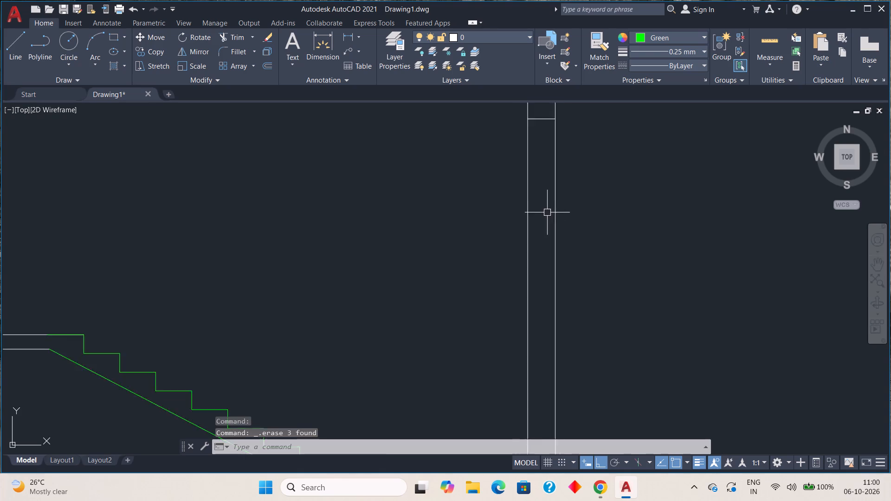
pyautogui.scroll(-3, 547, 212)
pyautogui.moveTo(547, 220); pyautogui.dragTo(529, 257, button='middle')
pyautogui.scroll(2, 529, 248)
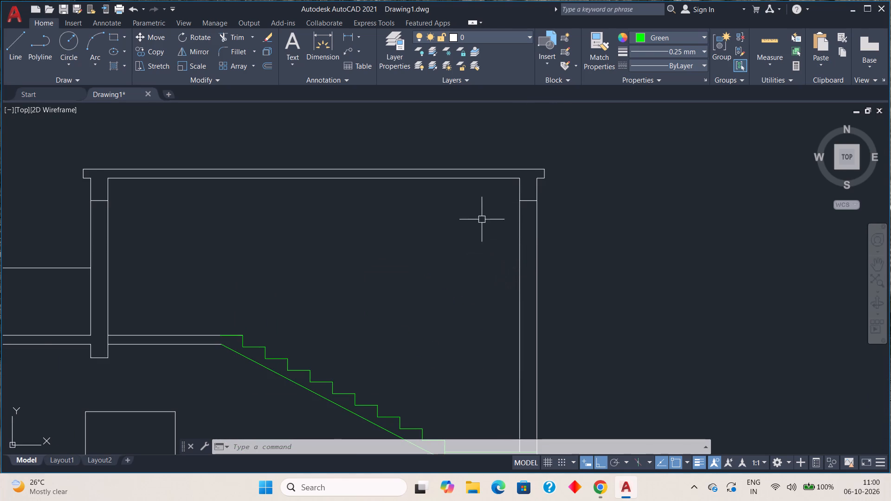
pyautogui.scroll(-1, 492, 234)
pyautogui.moveTo(504, 312); pyautogui.dragTo(502, 221, button='middle')
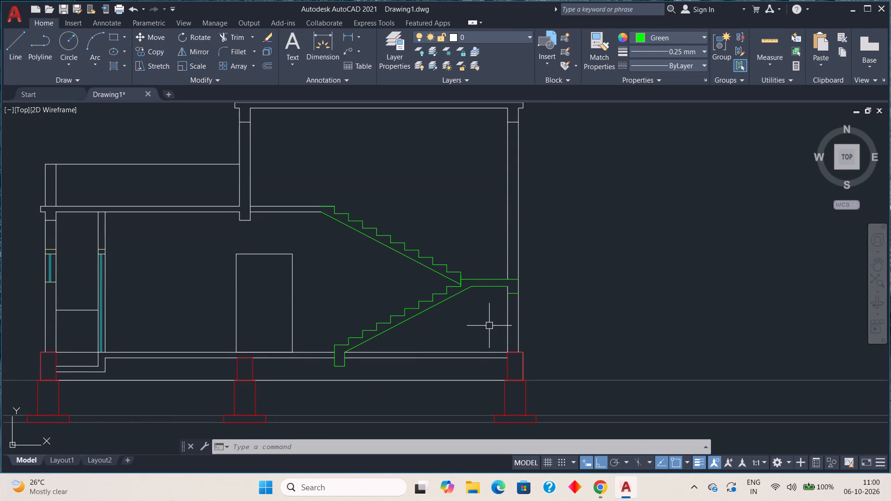
pyautogui.press('o')
pyautogui.press('Return')
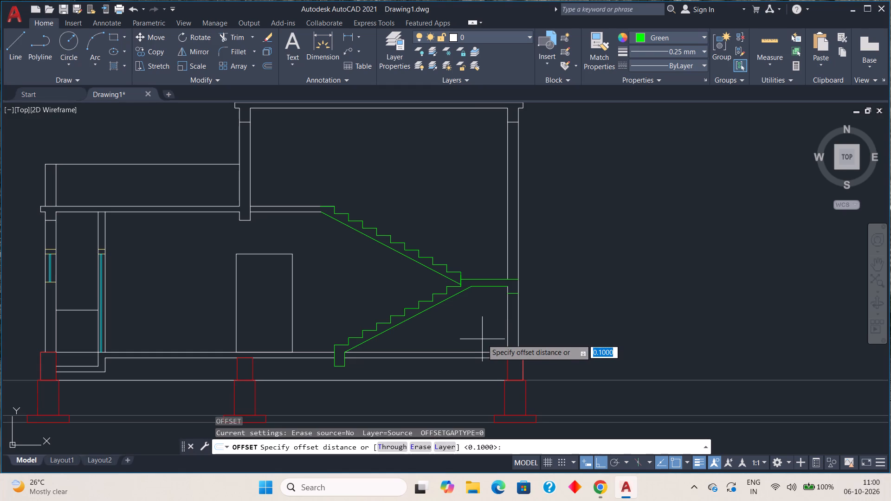
pyautogui.press('.')
pyautogui.press('3')
pyautogui.press('space')
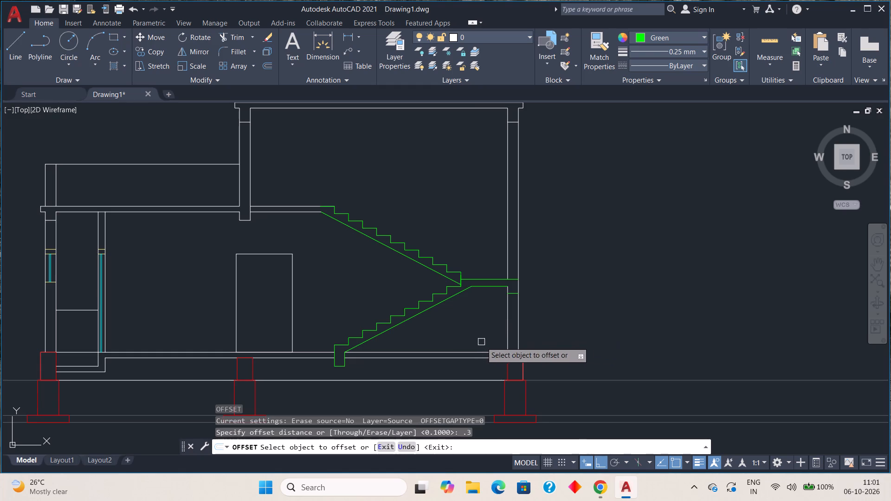
pyautogui.scroll(3, 513, 280)
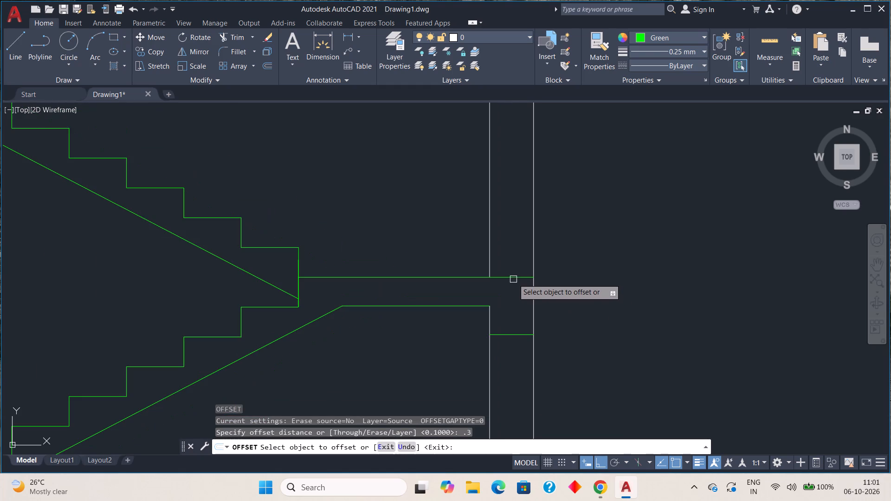
pyautogui.click(514, 278)
pyautogui.click(516, 222)
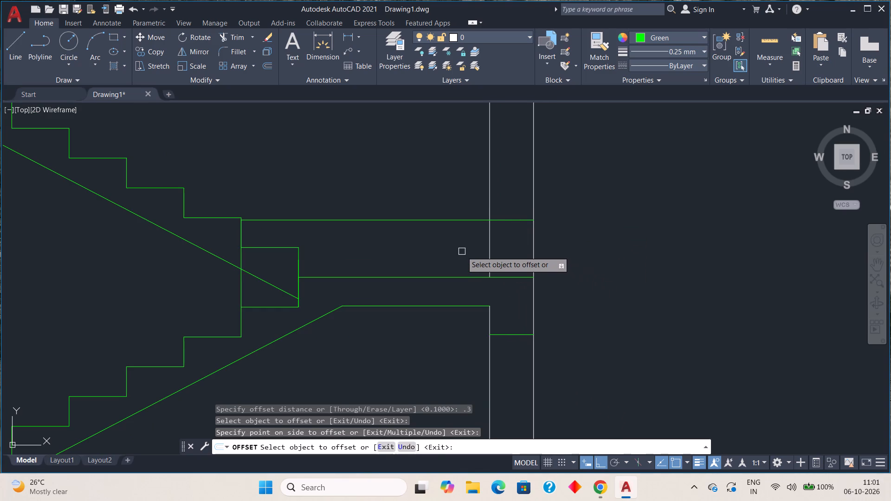
# Offset the new line above the landing 2.96 upward, toward the roof.
pyautogui.scroll(-2, 419, 244)
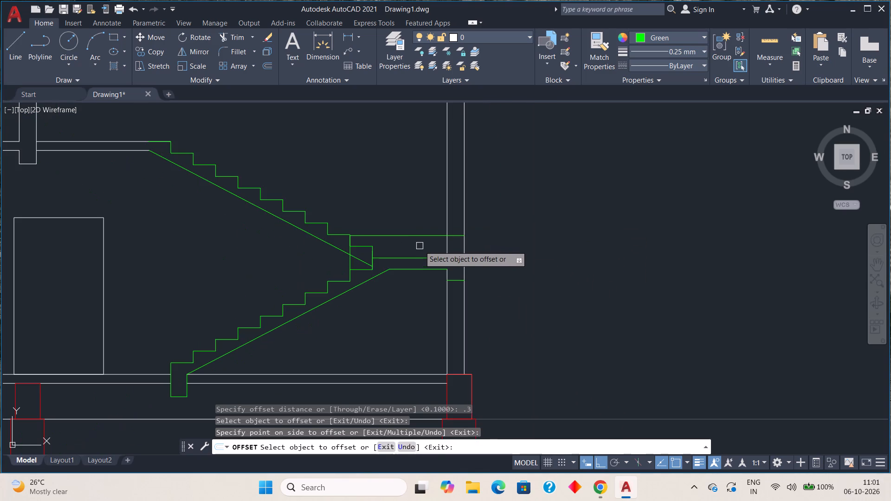
pyautogui.scroll(-1, 422, 245)
pyautogui.moveTo(517, 202); pyautogui.dragTo(484, 334, button='middle')
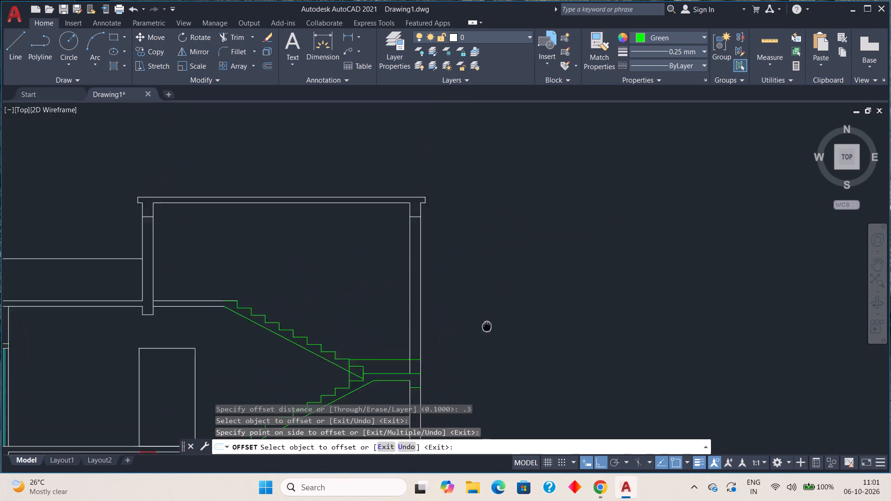
pyautogui.moveTo(484, 334); pyautogui.dragTo(480, 347, button='middle')
pyautogui.scroll(2, 413, 248)
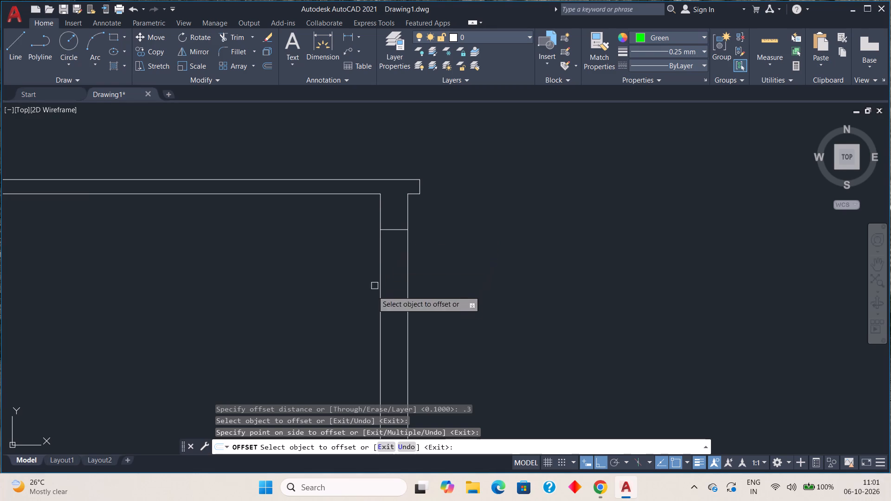
pyautogui.scroll(-1, 407, 338)
pyautogui.moveTo(439, 355); pyautogui.dragTo(464, 188, button='middle')
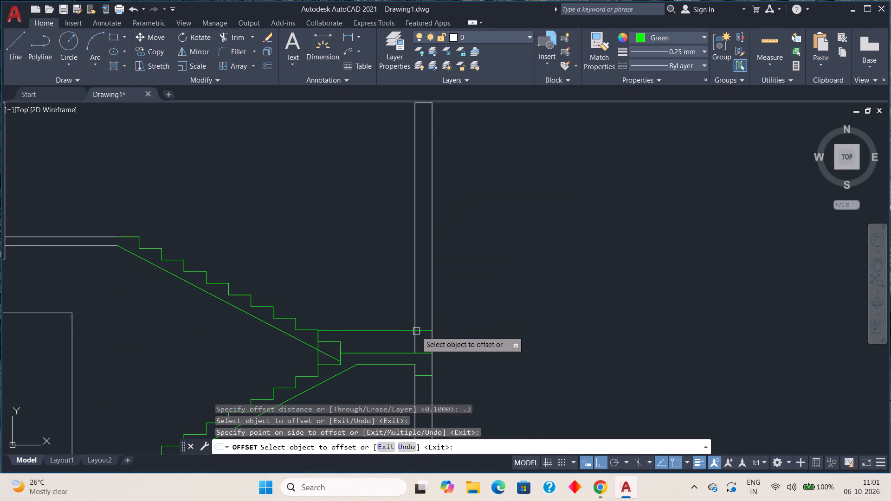
pyautogui.click(420, 329)
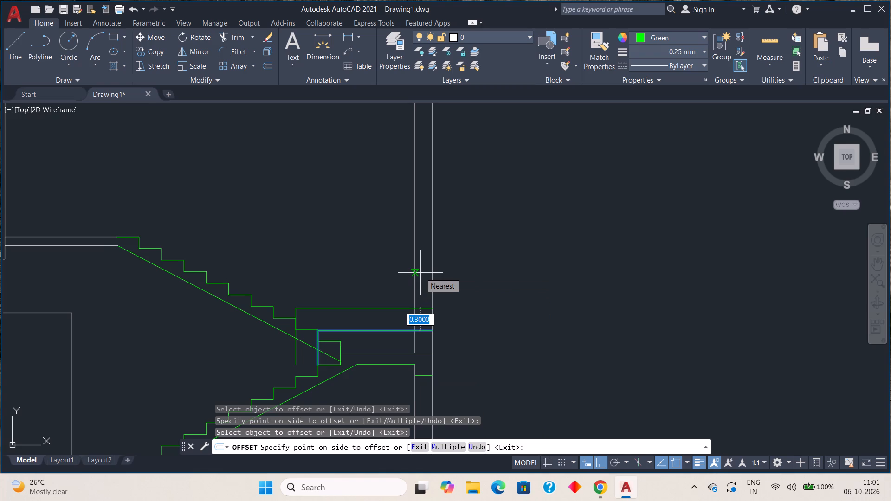
pyautogui.write('2.')
pyautogui.press('9')
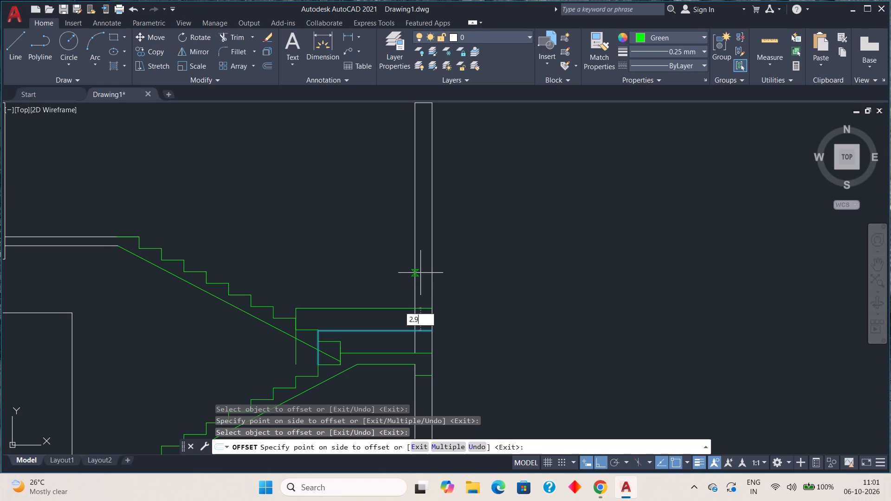
pyautogui.press('6')
pyautogui.press('Return')
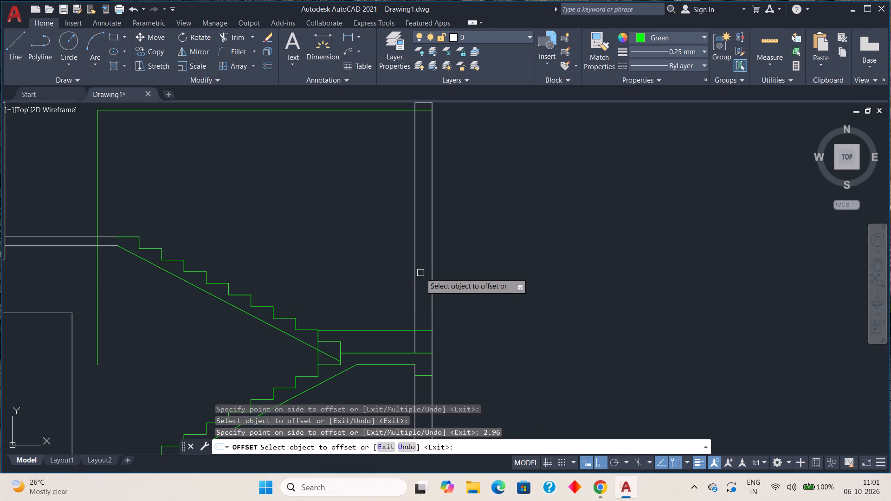
pyautogui.scroll(-2, 411, 284)
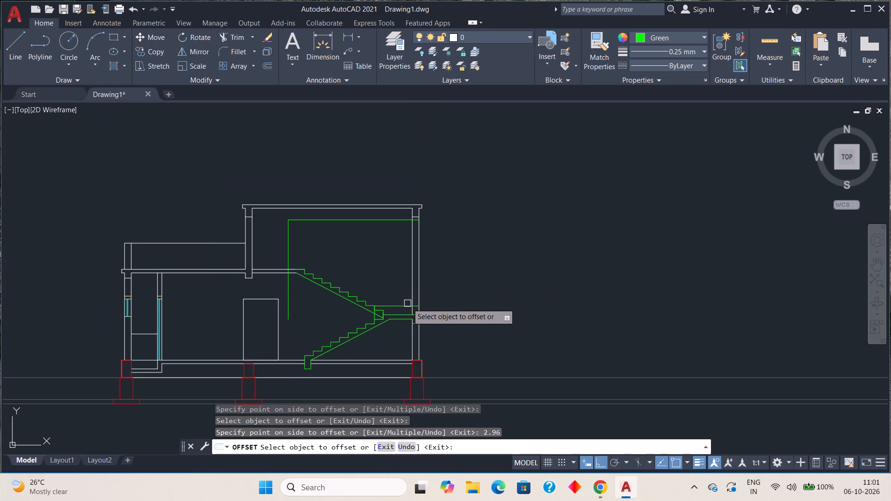
pyautogui.press('Escape')
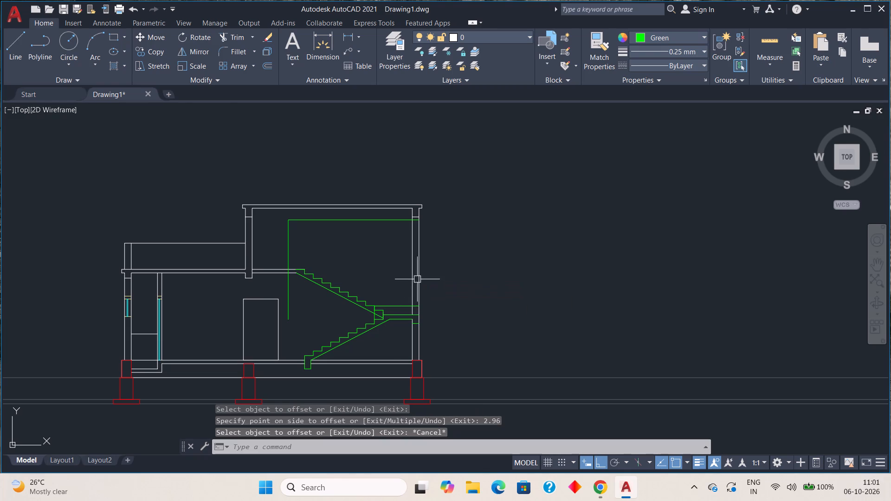
# Trim the offset outline just above the landing so only its short piece inside the outer wall's thickness is left.
pyautogui.click(231, 33)
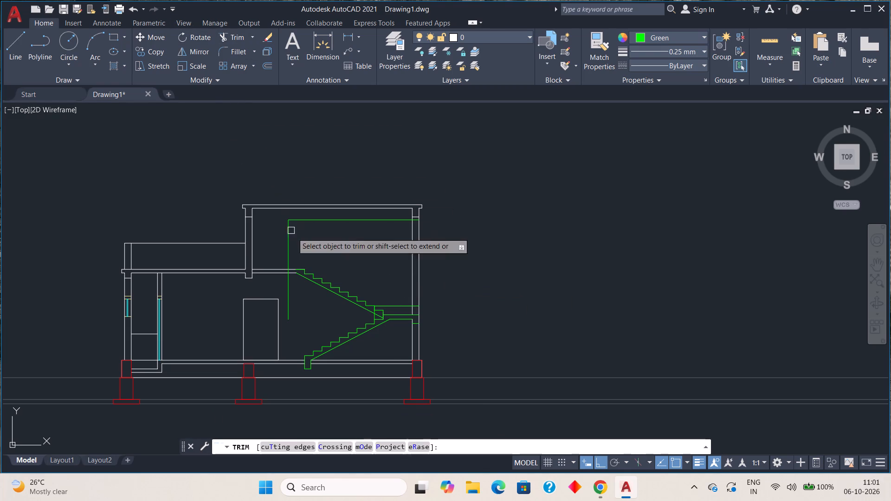
pyautogui.scroll(4, 385, 311)
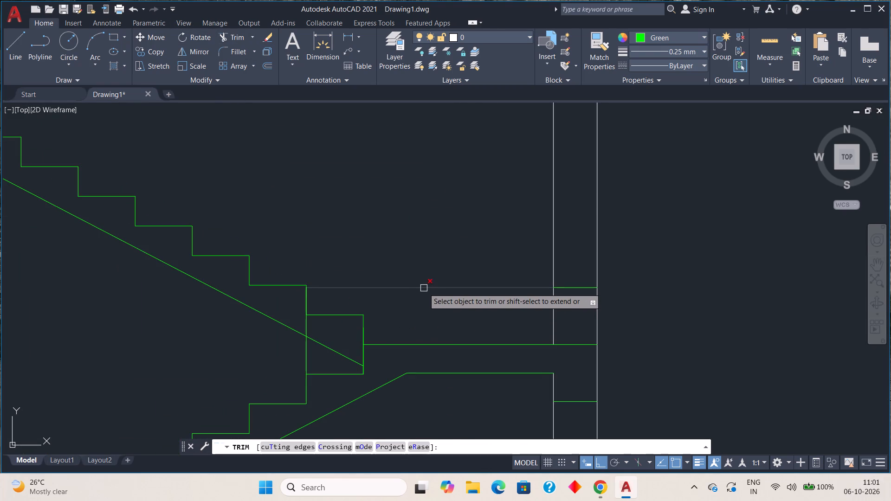
pyautogui.click(424, 288)
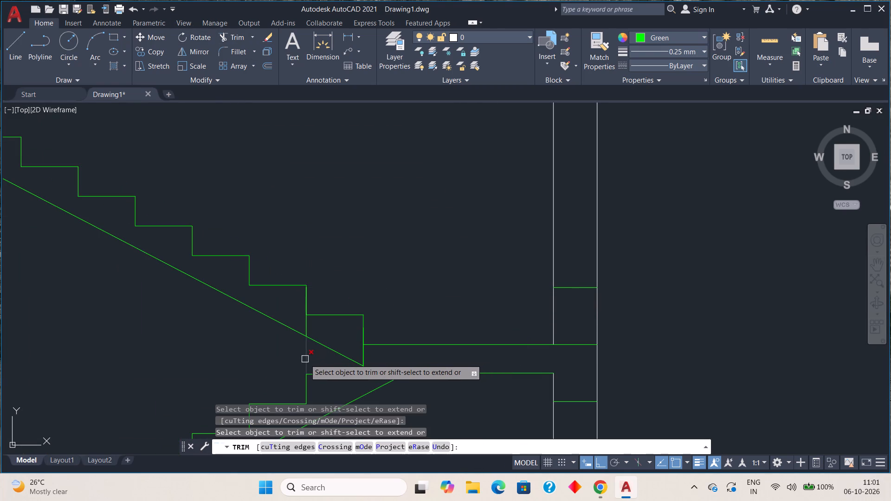
pyautogui.click(305, 359)
pyautogui.click(306, 326)
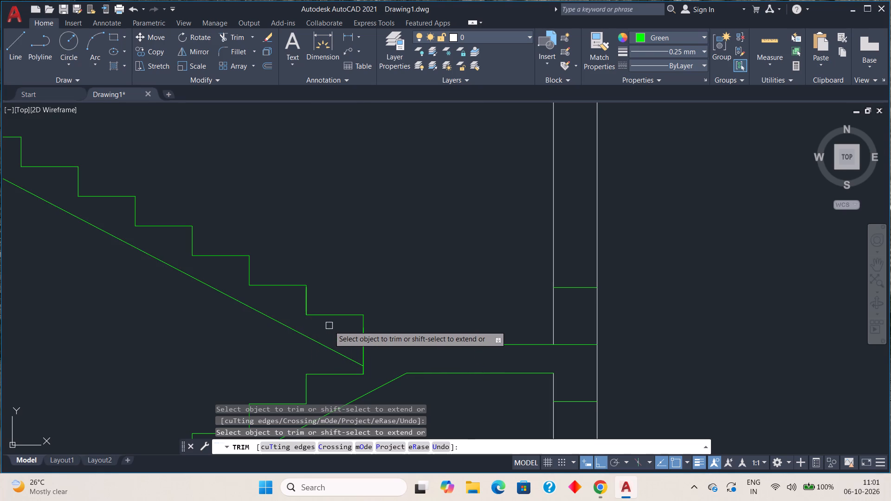
# Trim the upper offset outline's vertical and horizontal parts inside the stairwell, keeping only its short piece within the outer wall near the roof.
pyautogui.scroll(-3, 346, 353)
pyautogui.moveTo(270, 262); pyautogui.dragTo(347, 314, button='middle')
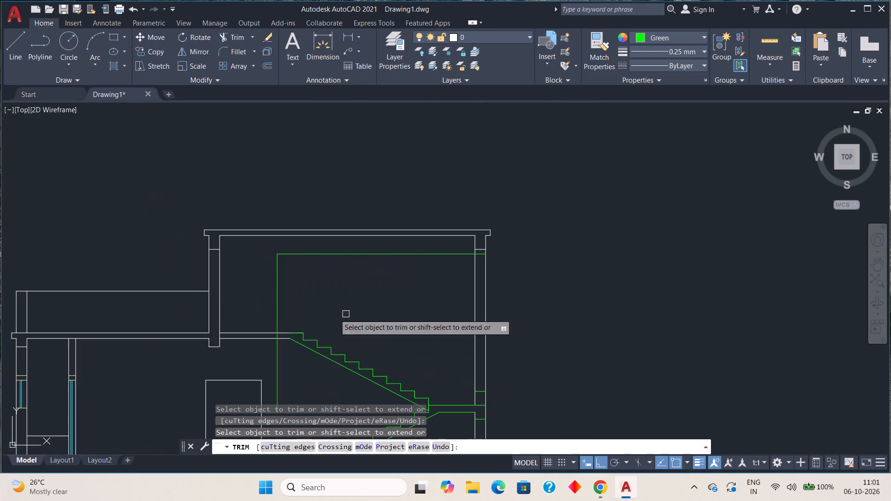
pyautogui.click(278, 360)
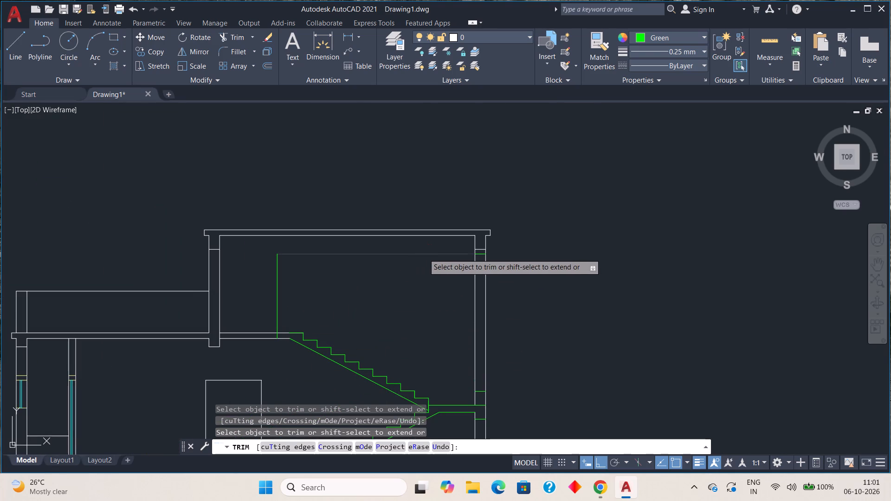
pyautogui.click(424, 254)
pyautogui.click(277, 268)
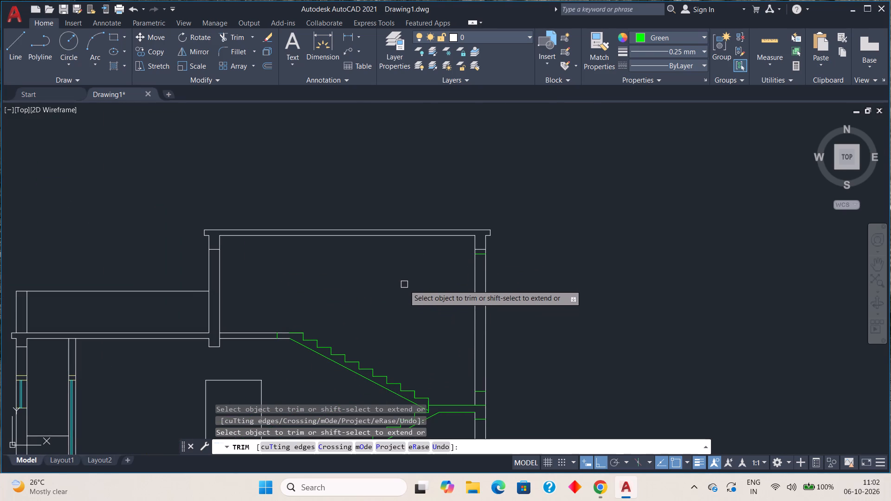
pyautogui.scroll(4, 275, 332)
pyautogui.click(285, 360)
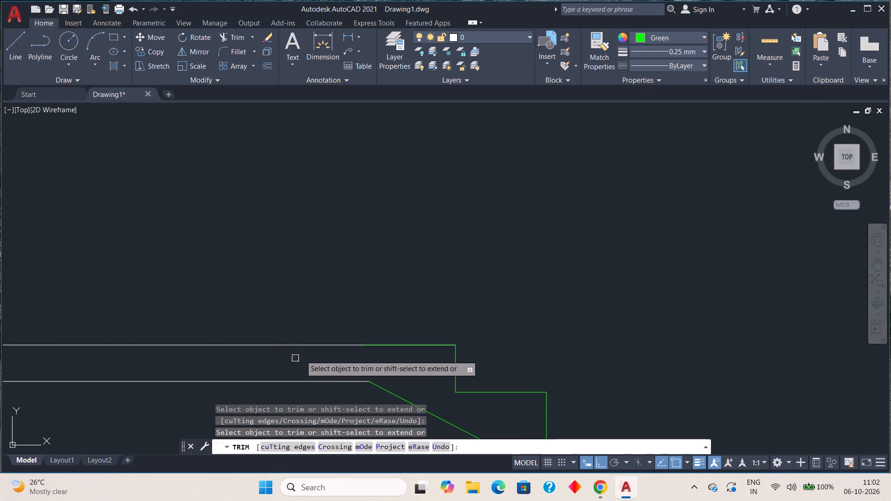
pyautogui.scroll(-4, 432, 266)
pyautogui.scroll(-1, 557, 298)
pyautogui.moveTo(557, 295); pyautogui.dragTo(497, 274, button='middle')
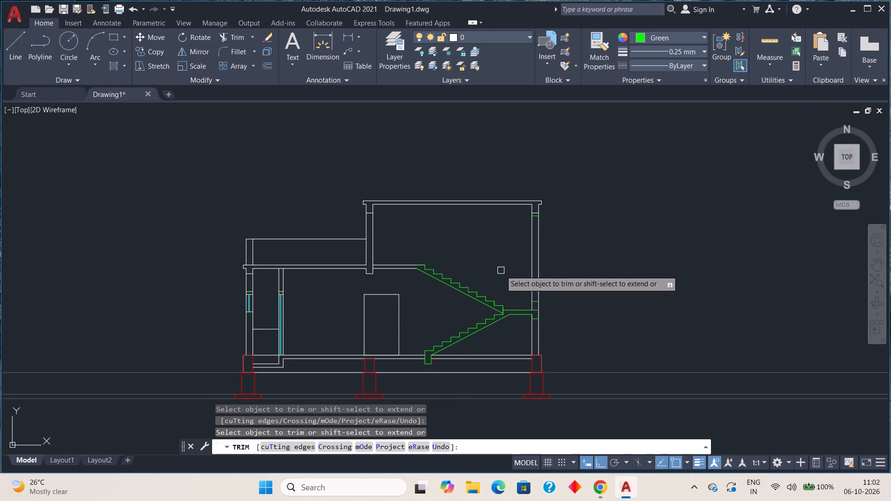
pyautogui.press('Escape')
pyautogui.press('Escape')
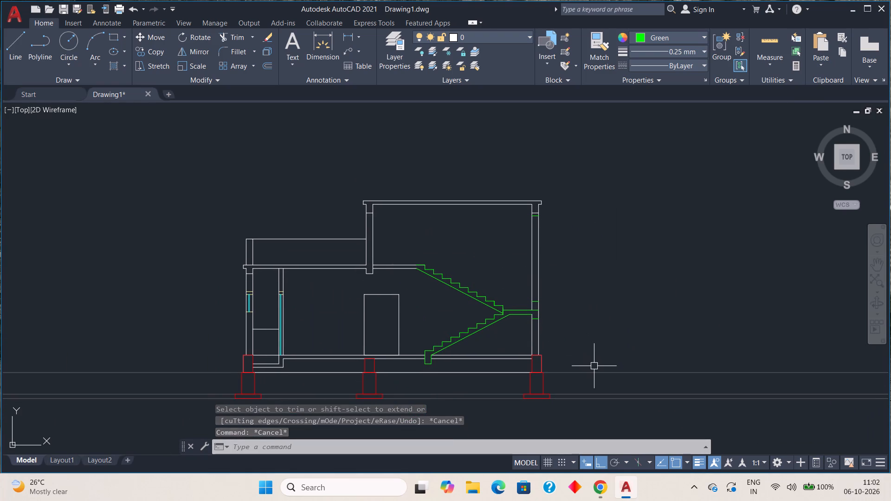
# Draw a vertical line inside the outer wall from the upper green line's midpoint to the midpoint of the line above the landing.
pyautogui.moveTo(597, 370); pyautogui.dragTo(591, 296, button='middle')
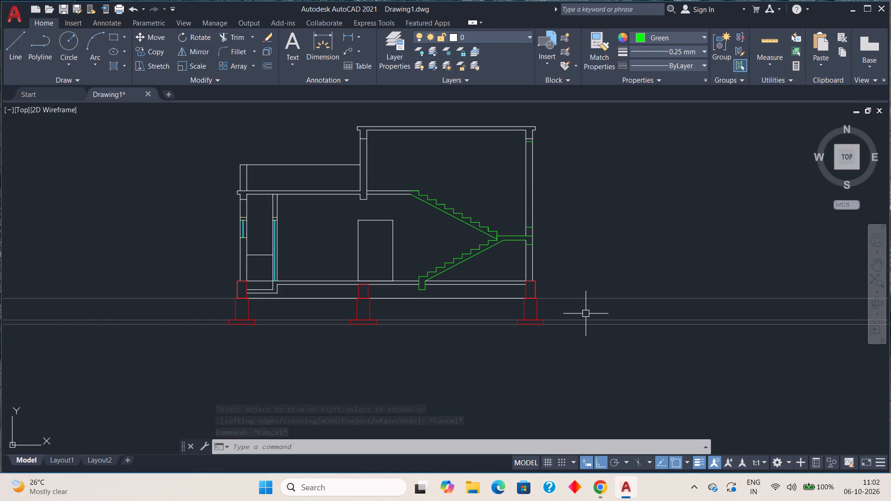
pyautogui.moveTo(583, 145); pyautogui.dragTo(565, 227, button='middle')
pyautogui.scroll(4, 549, 224)
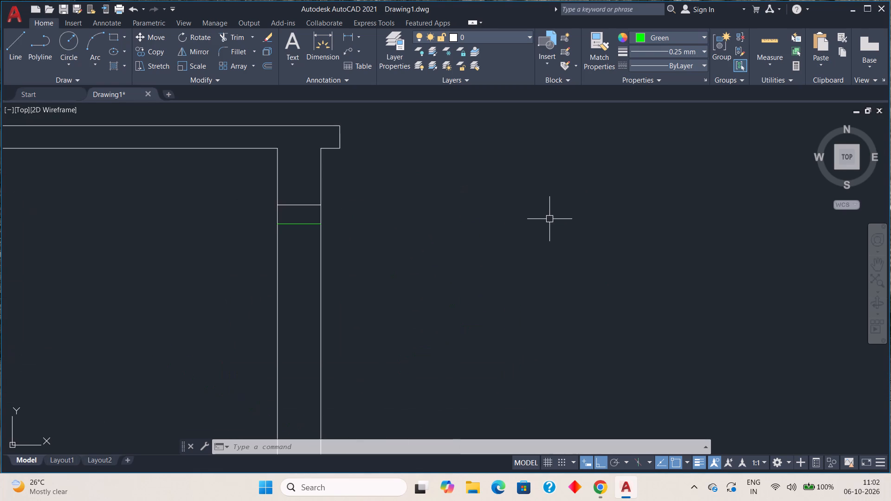
pyautogui.scroll(-2, 493, 271)
pyautogui.moveTo(497, 278); pyautogui.dragTo(547, 198, button='middle')
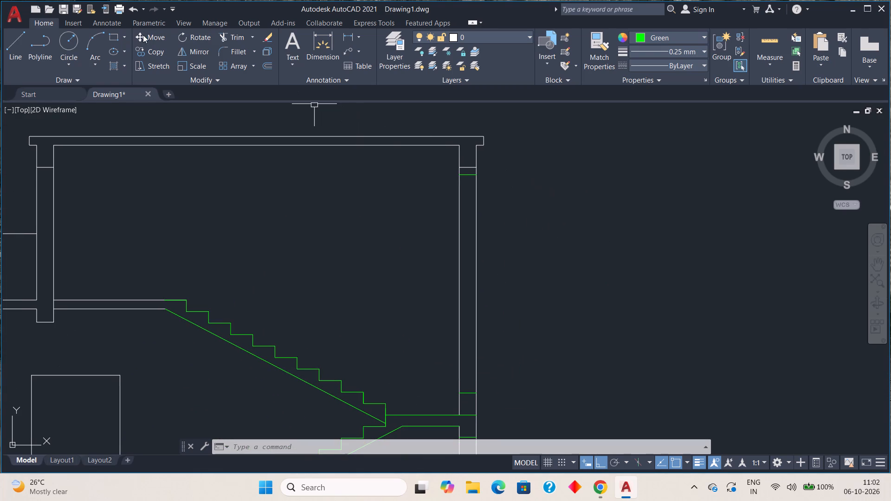
pyautogui.click(13, 49)
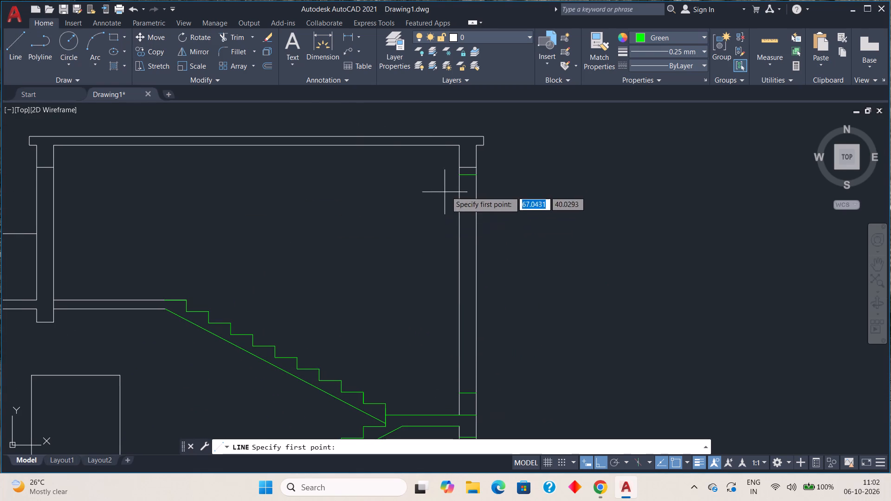
pyautogui.click(466, 177)
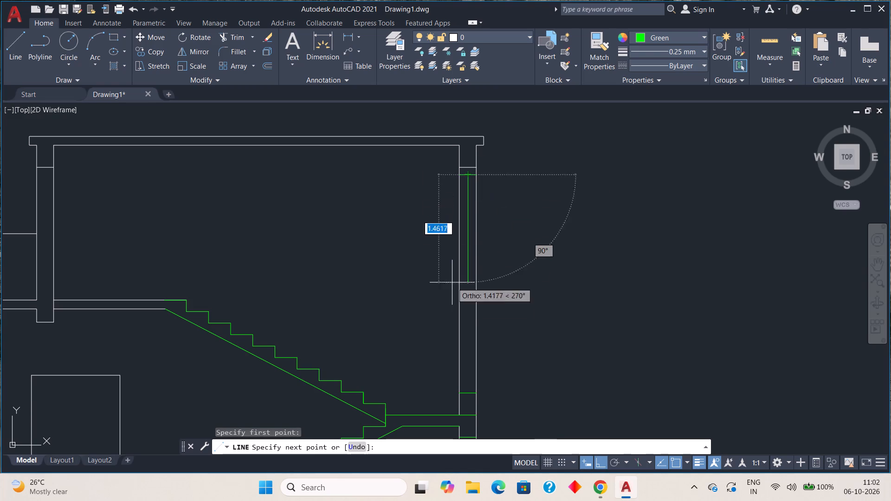
pyautogui.moveTo(458, 337); pyautogui.dragTo(469, 244, button='middle')
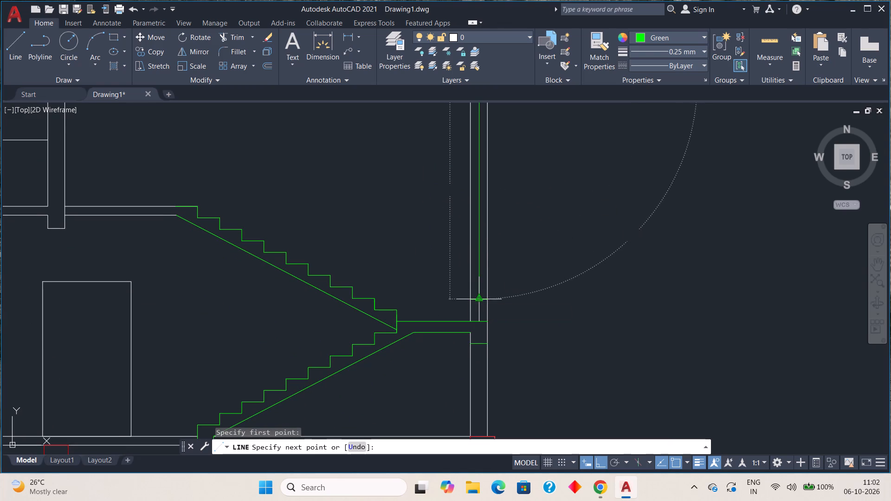
pyautogui.click(478, 297)
pyautogui.press('Escape')
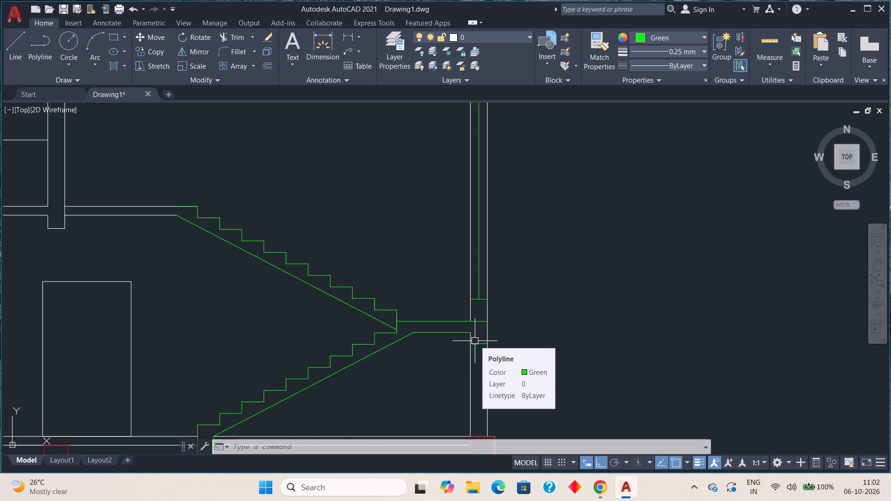
# Offset the vertical line in the outer wall 0.03 toward the outside to form the window's double line.
pyautogui.press('o')
pyautogui.press('Return')
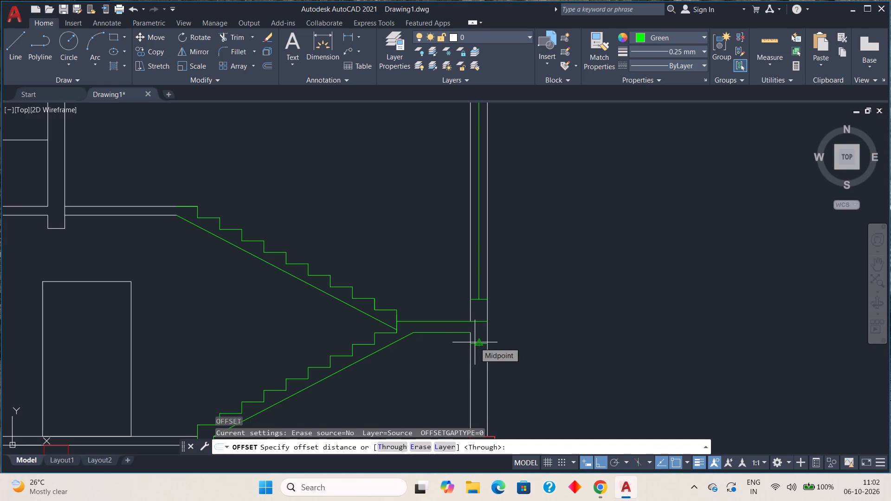
pyautogui.write('0.')
pyautogui.press('0')
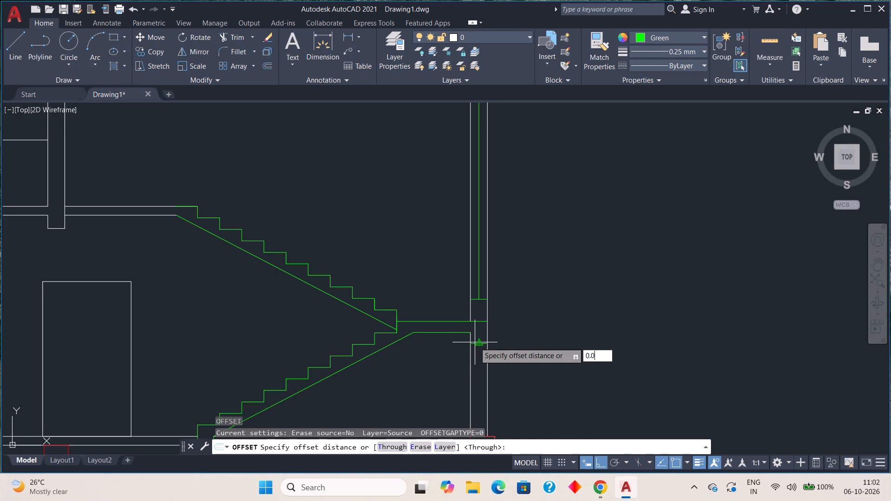
pyautogui.write('3')
pyautogui.press('space')
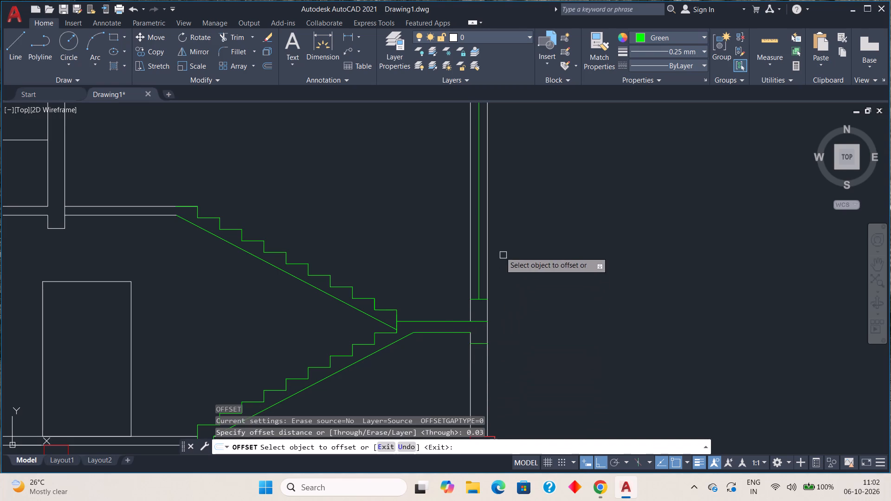
pyautogui.click(481, 267)
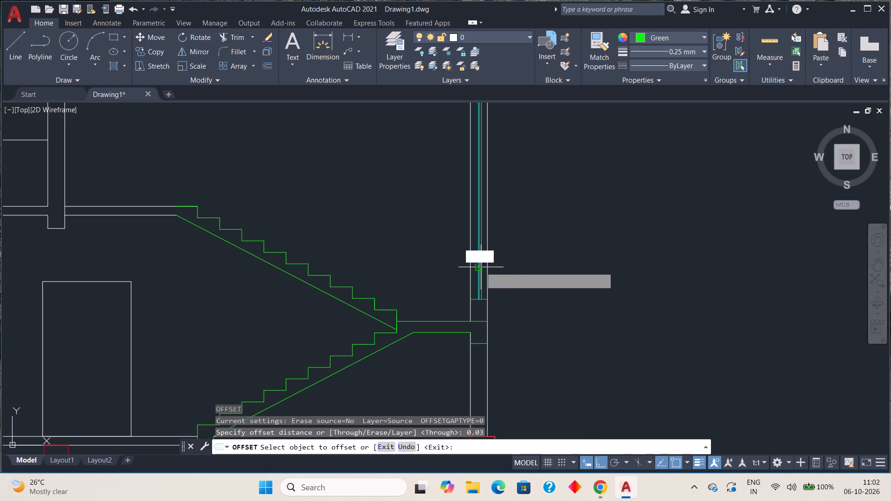
pyautogui.click(484, 267)
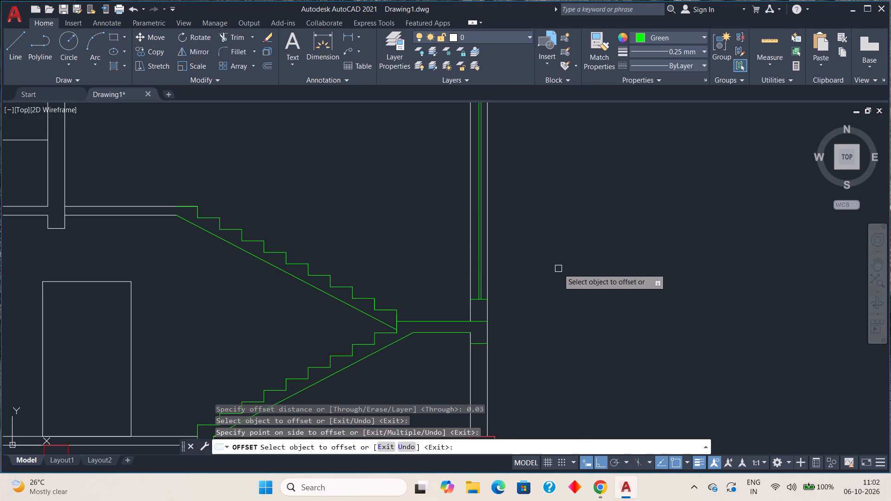
pyautogui.press('Escape')
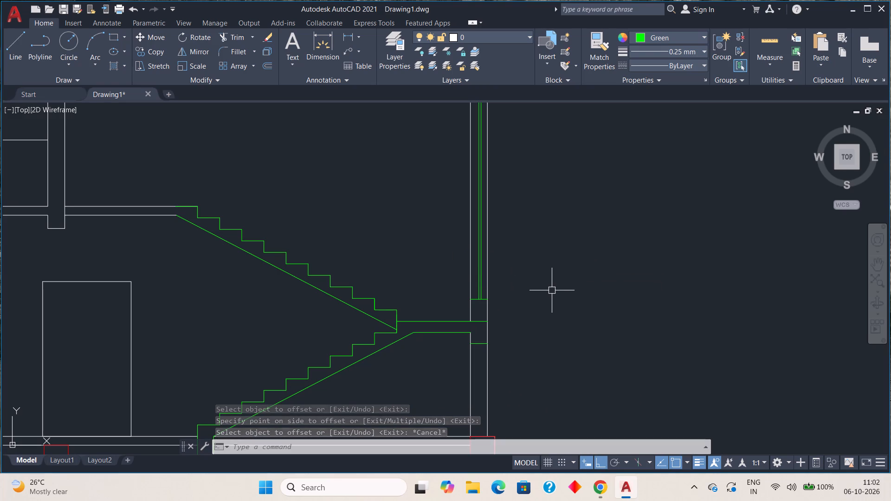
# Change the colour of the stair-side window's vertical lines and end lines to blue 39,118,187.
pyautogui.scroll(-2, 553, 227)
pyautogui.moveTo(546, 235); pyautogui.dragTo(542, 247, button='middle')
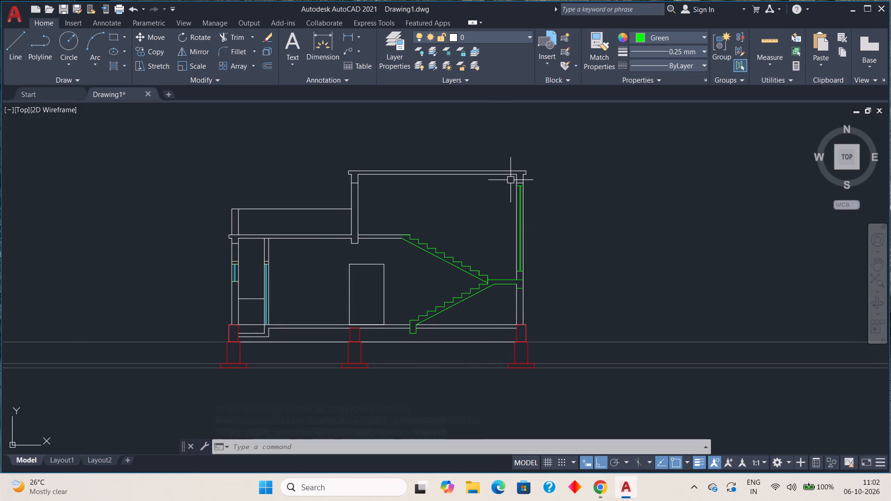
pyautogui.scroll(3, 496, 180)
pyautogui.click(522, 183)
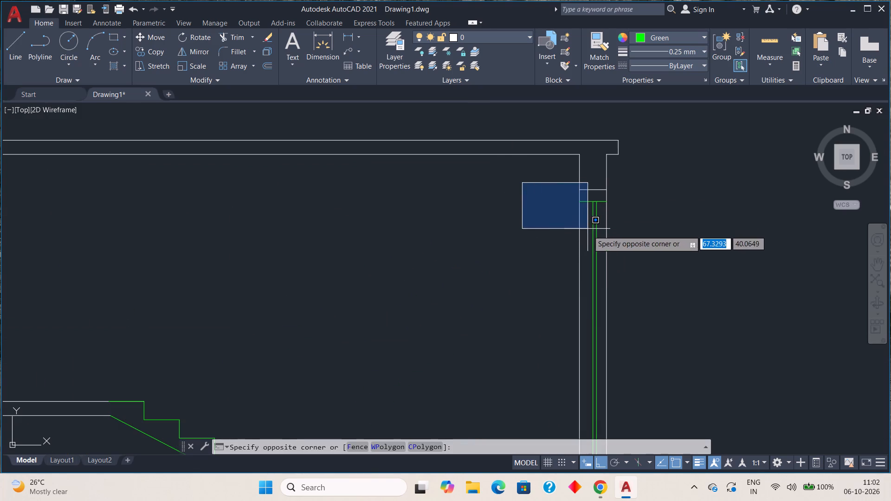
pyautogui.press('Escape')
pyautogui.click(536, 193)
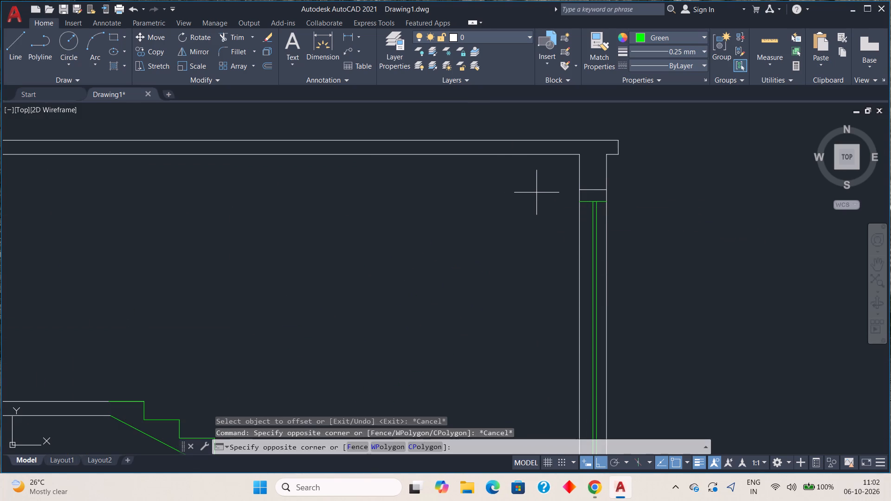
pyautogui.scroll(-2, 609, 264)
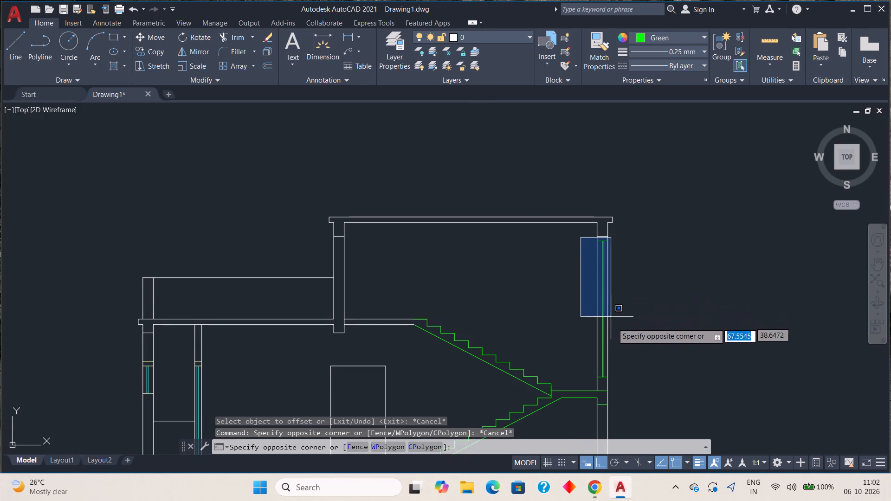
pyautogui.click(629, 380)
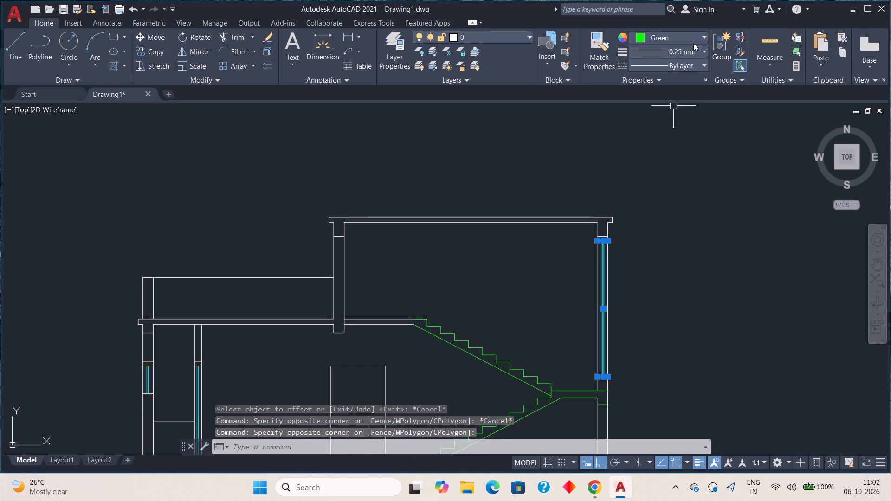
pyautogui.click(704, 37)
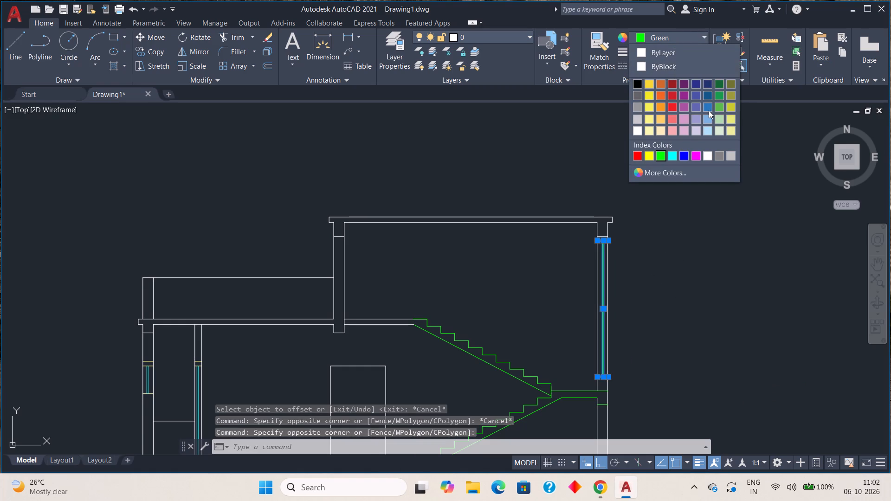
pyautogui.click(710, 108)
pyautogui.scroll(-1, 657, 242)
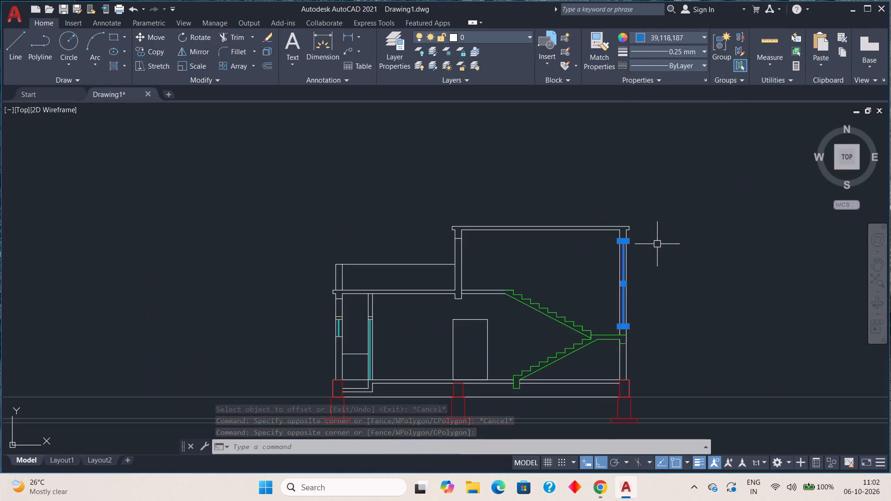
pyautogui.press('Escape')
# Change the colour of the stair-side window's vertical lines and end lines to Cyan.
pyautogui.scroll(3, 615, 246)
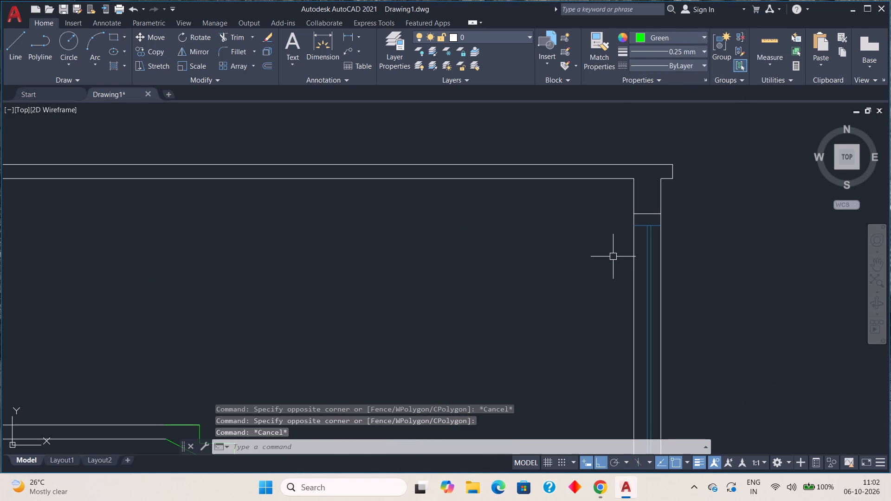
pyautogui.click(615, 221)
pyautogui.scroll(-1, 665, 307)
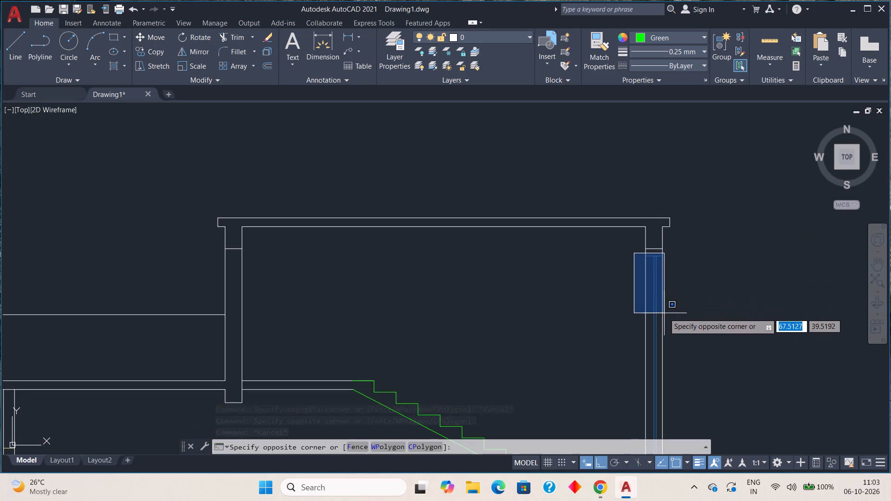
pyautogui.moveTo(664, 314); pyautogui.dragTo(666, 205, button='middle')
pyautogui.click(683, 370)
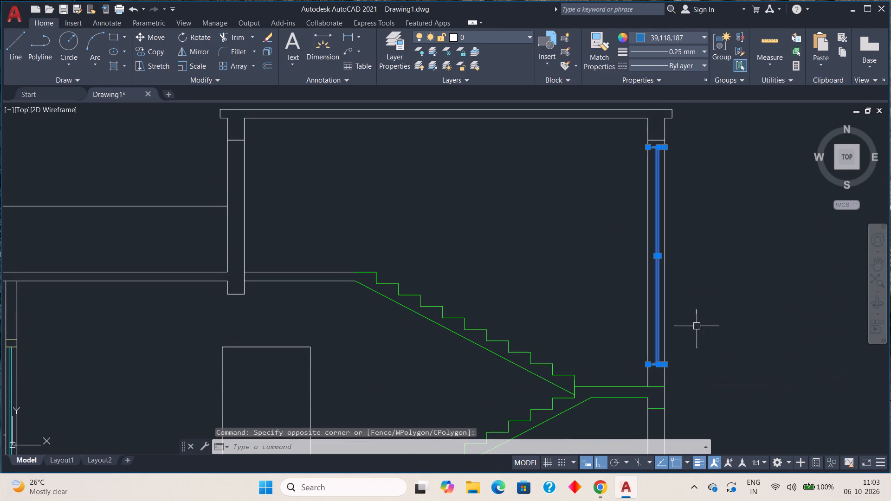
pyautogui.click(701, 34)
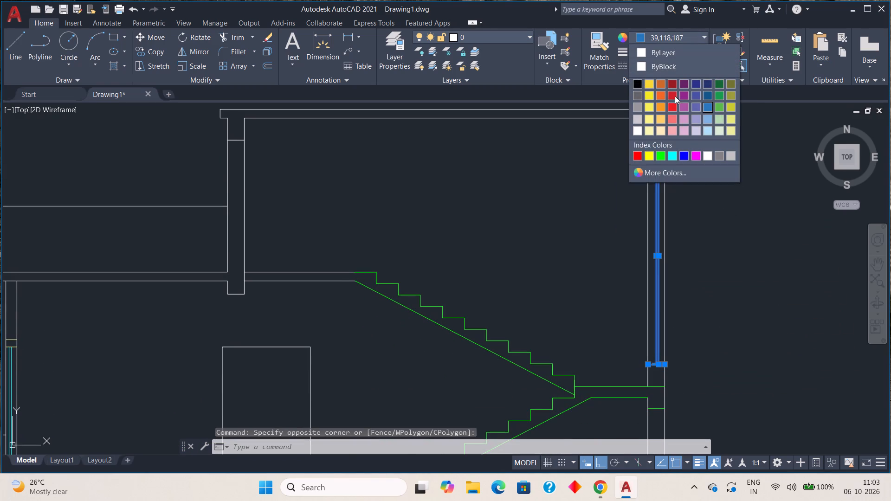
pyautogui.click(675, 154)
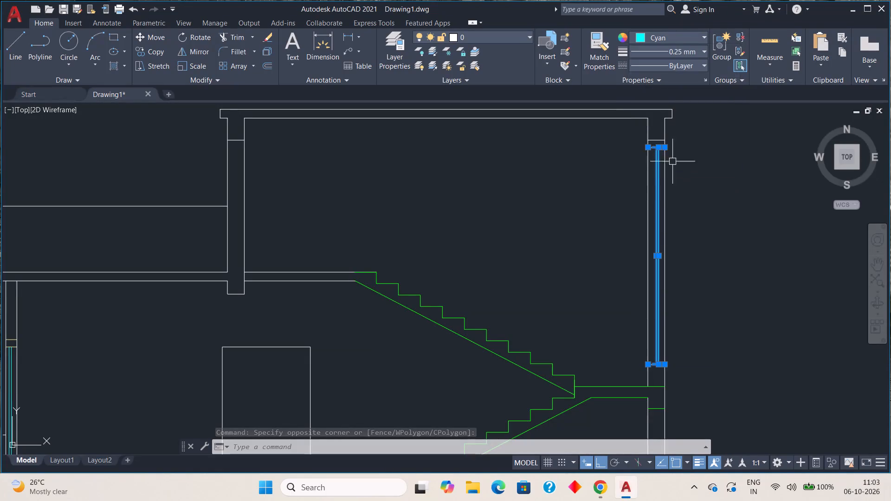
# Examine the section together with the elevation and the two ground floor plans.
pyautogui.scroll(-2, 623, 201)
pyautogui.press('Escape')
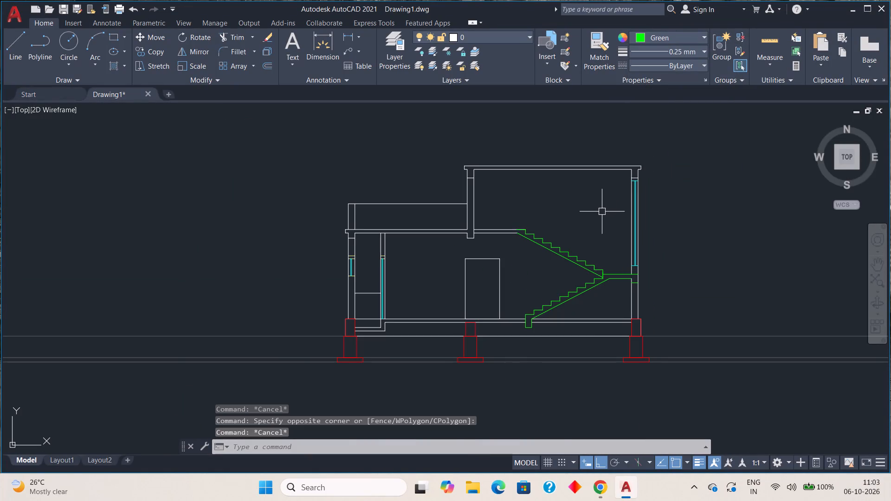
pyautogui.scroll(-1, 602, 212)
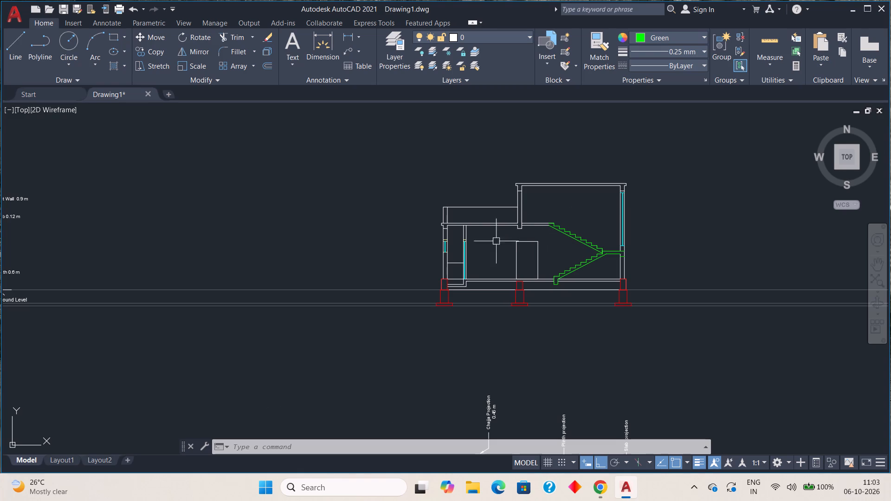
pyautogui.moveTo(480, 255); pyautogui.dragTo(484, 226, button='middle')
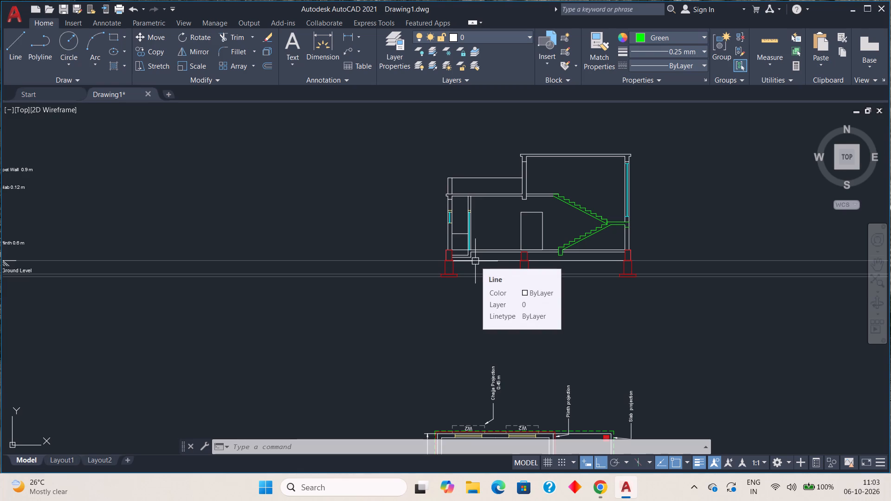
pyautogui.scroll(-2, 475, 261)
pyautogui.moveTo(491, 304); pyautogui.dragTo(492, 302, button='middle')
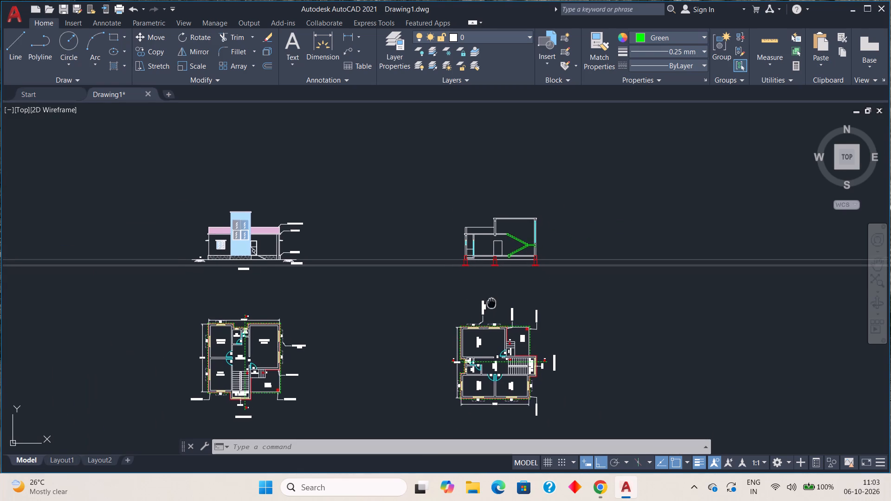
pyautogui.moveTo(492, 302); pyautogui.dragTo(497, 275, button='middle')
pyautogui.scroll(3, 478, 314)
pyautogui.scroll(-2, 480, 314)
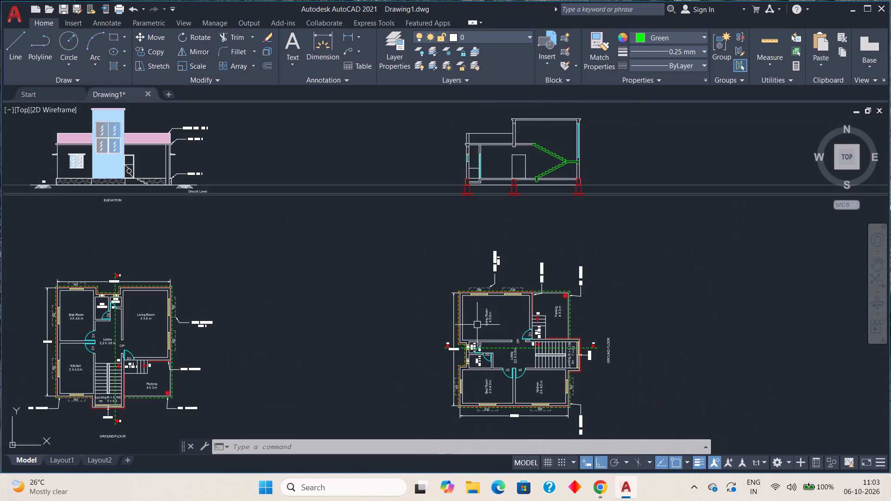
pyautogui.scroll(-1, 398, 308)
pyautogui.moveTo(388, 311); pyautogui.dragTo(418, 336, button='middle')
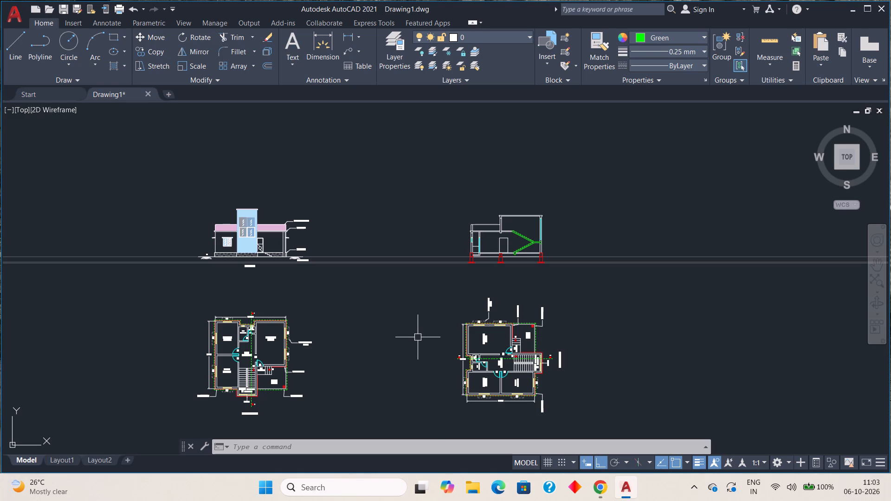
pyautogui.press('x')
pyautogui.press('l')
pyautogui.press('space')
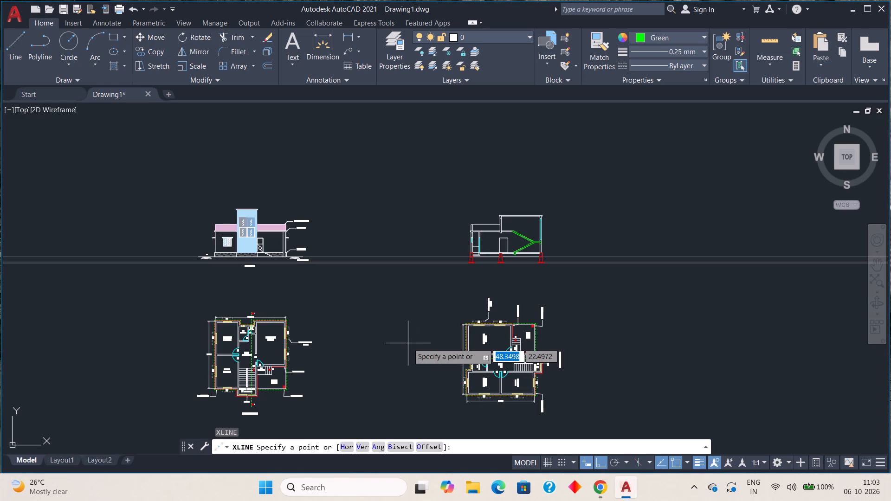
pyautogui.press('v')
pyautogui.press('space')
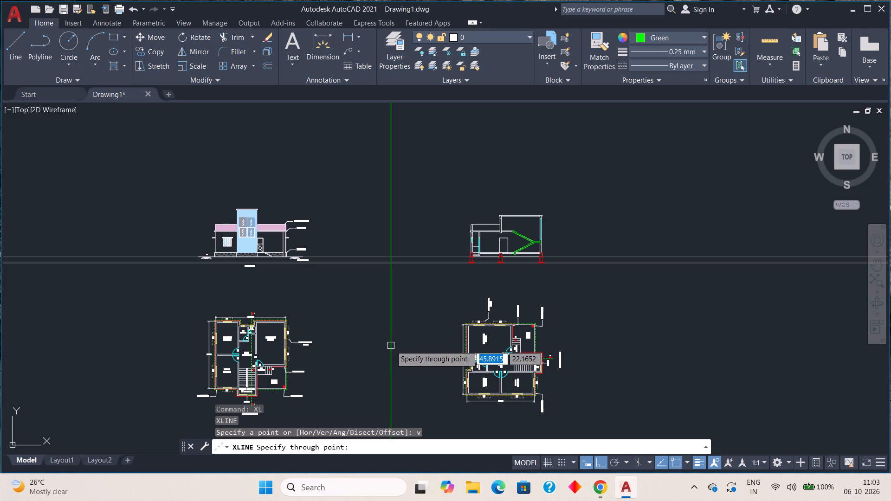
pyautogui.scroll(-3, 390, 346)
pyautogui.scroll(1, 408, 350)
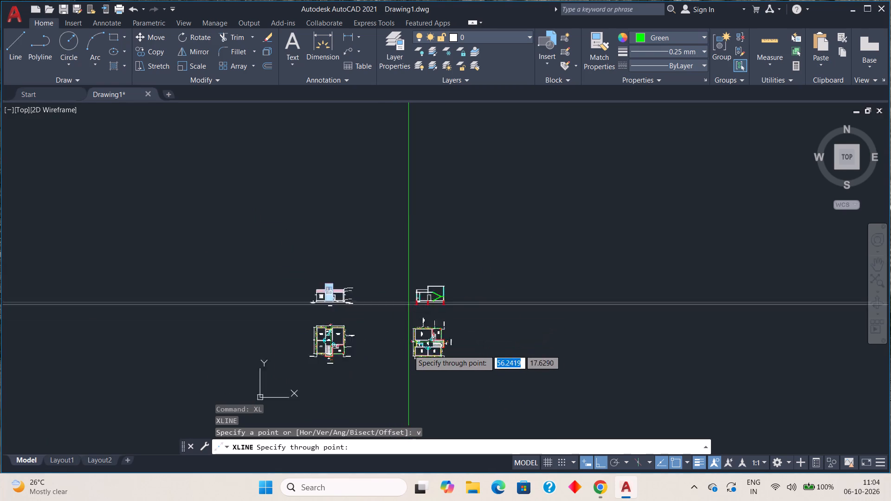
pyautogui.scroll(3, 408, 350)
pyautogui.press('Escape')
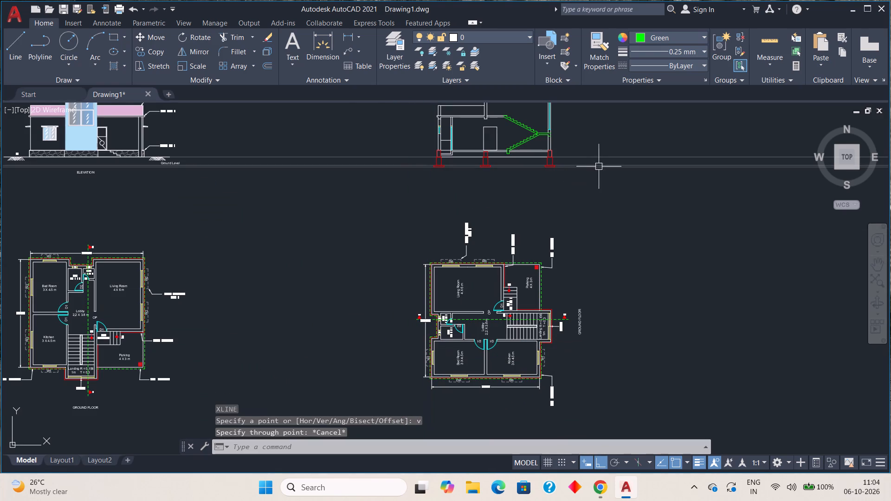
# Set the current drawing colour to ByLayer.
pyautogui.click(704, 34)
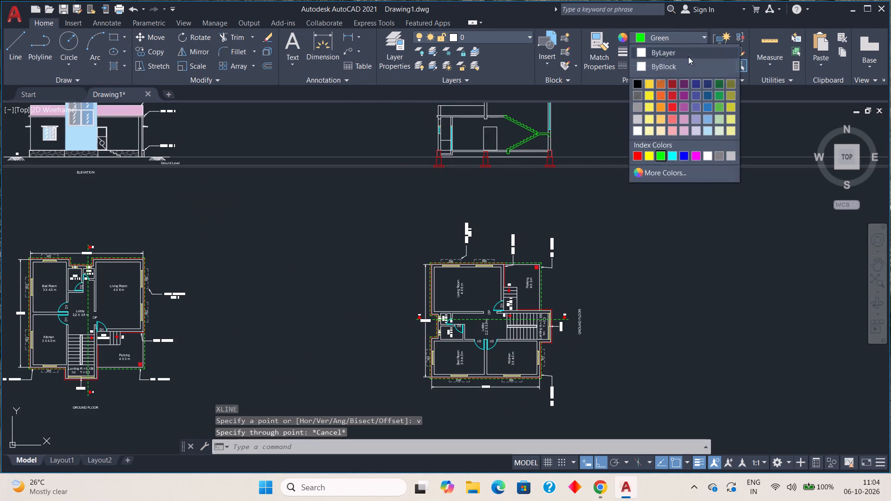
pyautogui.click(651, 52)
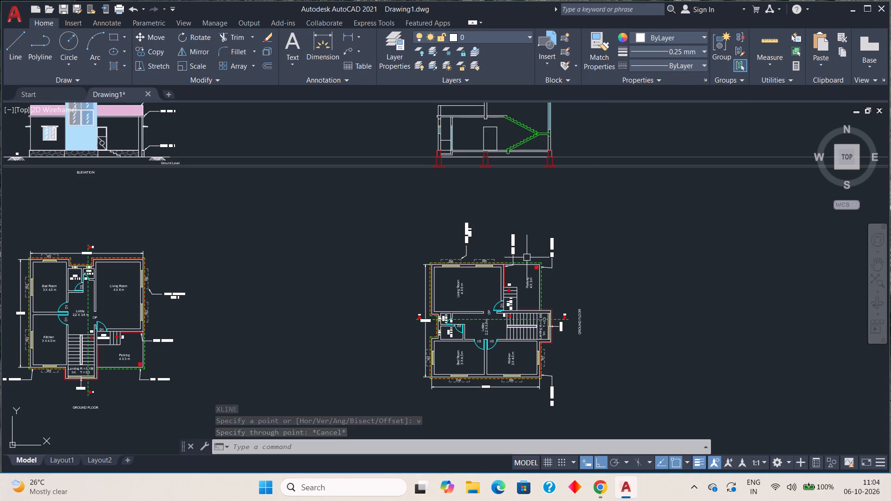
# Draw vertical construction lines through the red plinth line's corner and the outer wall's corner at the W.C recess in the rotated plan.
pyautogui.press('x')
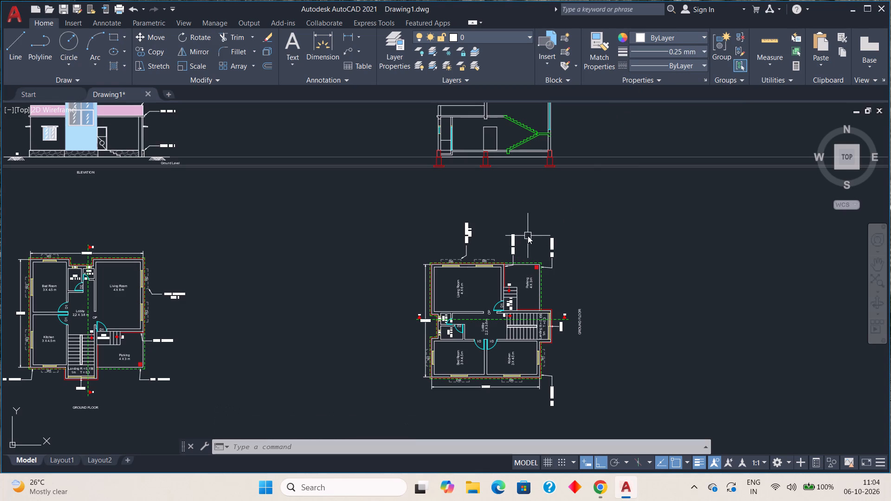
pyautogui.press('l')
pyautogui.press('space')
pyautogui.press('v')
pyautogui.press('space')
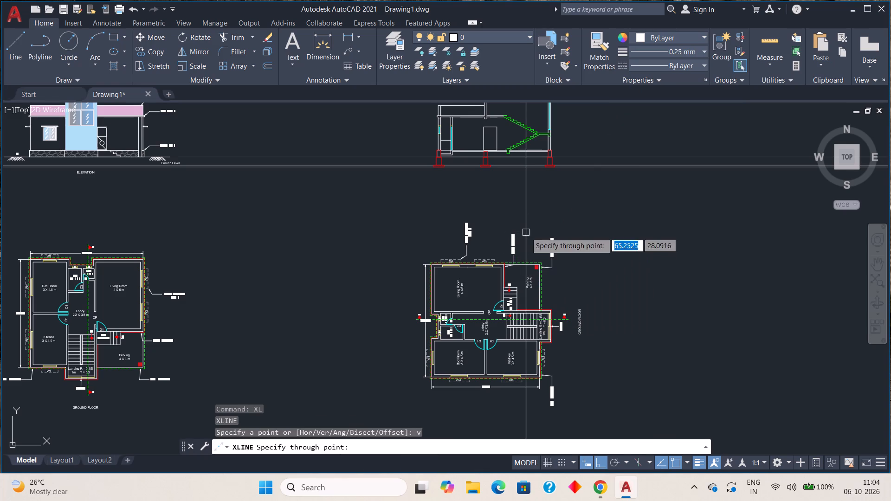
pyautogui.scroll(4, 416, 331)
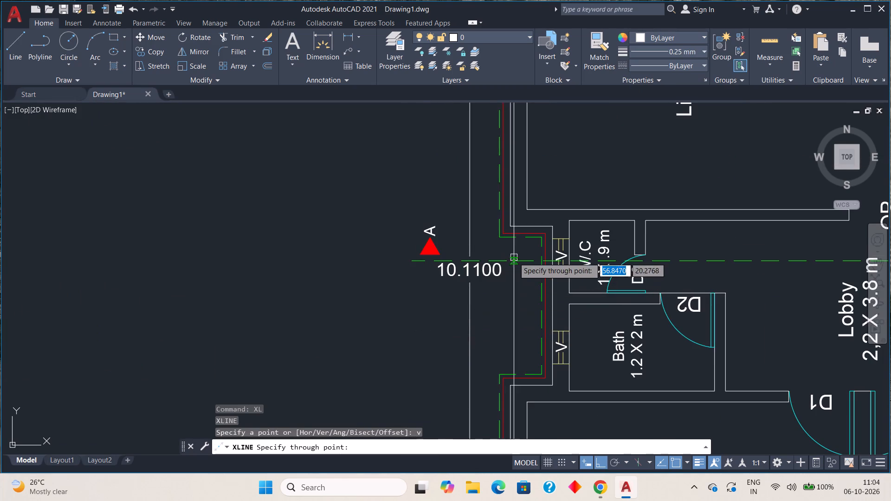
pyautogui.scroll(3, 514, 250)
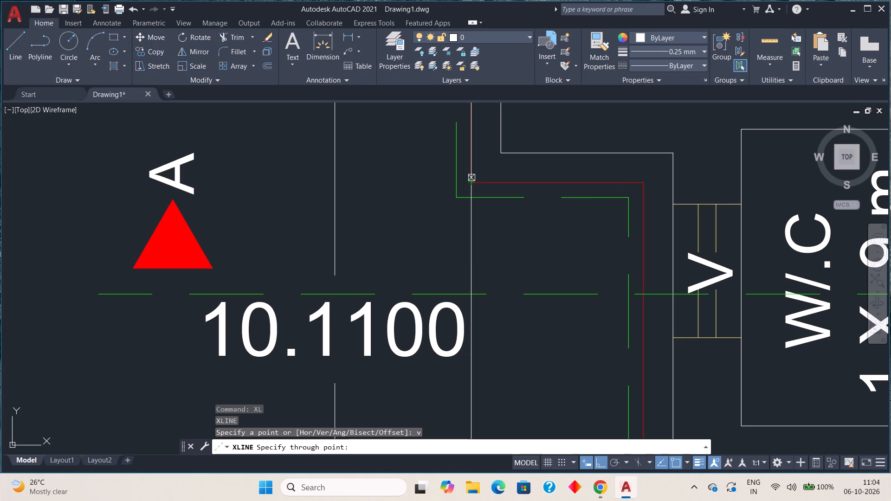
pyautogui.click(471, 180)
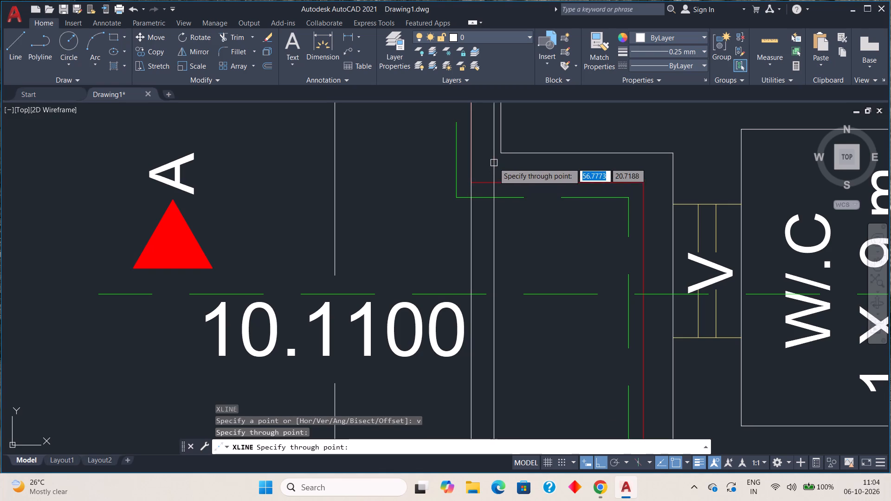
pyautogui.click(498, 154)
pyautogui.press('Escape')
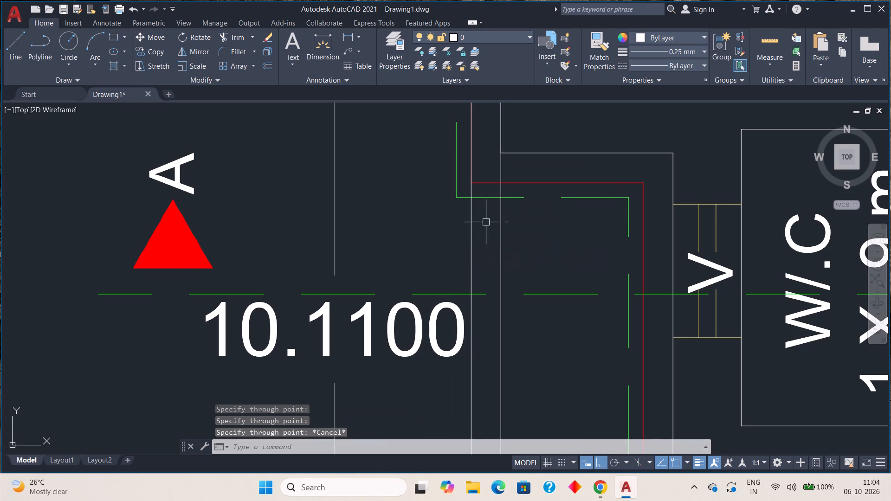
# Extend the section's floor line beyond the toilet-side outer wall to the outermost vertical construction line.
pyautogui.scroll(-4, 490, 216)
pyautogui.moveTo(520, 161); pyautogui.dragTo(456, 344, button='middle')
pyautogui.moveTo(472, 205); pyautogui.dragTo(449, 411, button='middle')
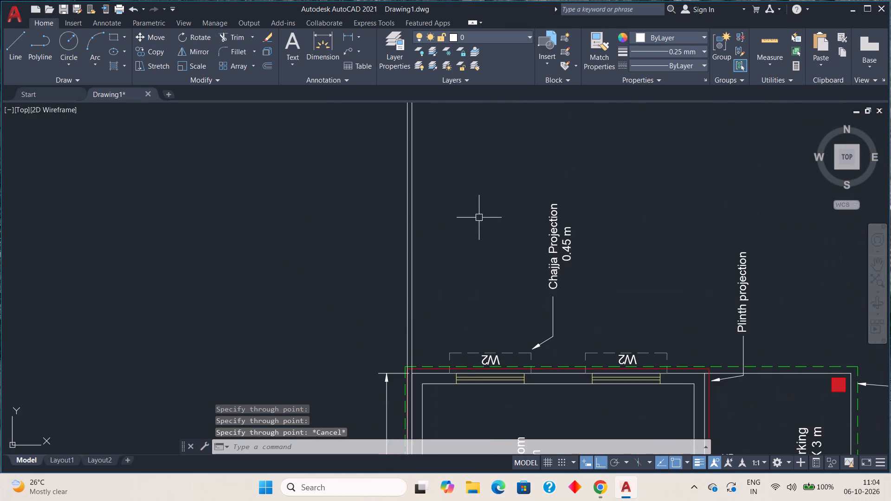
pyautogui.moveTo(477, 235); pyautogui.dragTo(453, 369, button='middle')
pyautogui.scroll(-1, 453, 368)
pyautogui.moveTo(469, 238); pyautogui.dragTo(449, 376, button='middle')
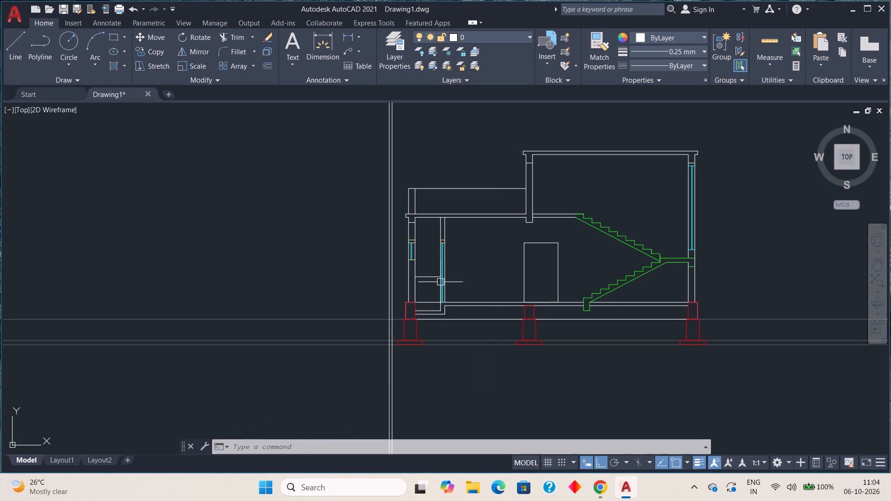
pyautogui.scroll(3, 442, 268)
pyautogui.scroll(-2, 377, 369)
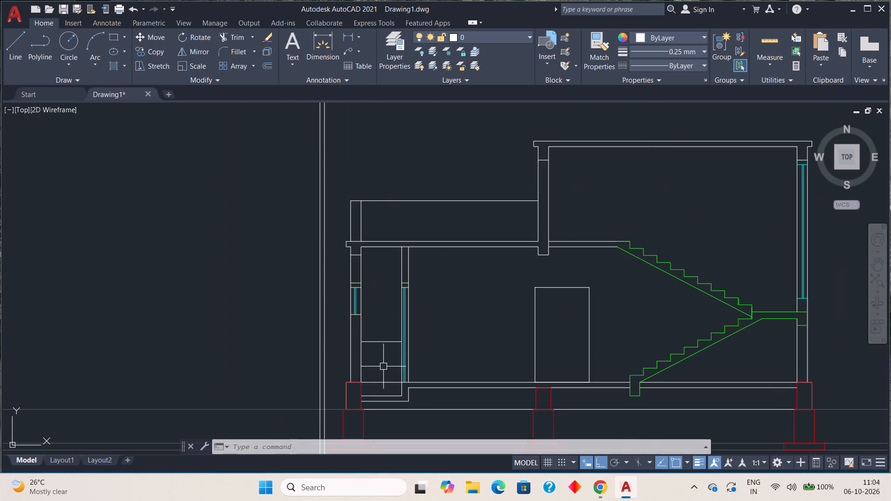
pyautogui.write('ex')
pyautogui.press('space')
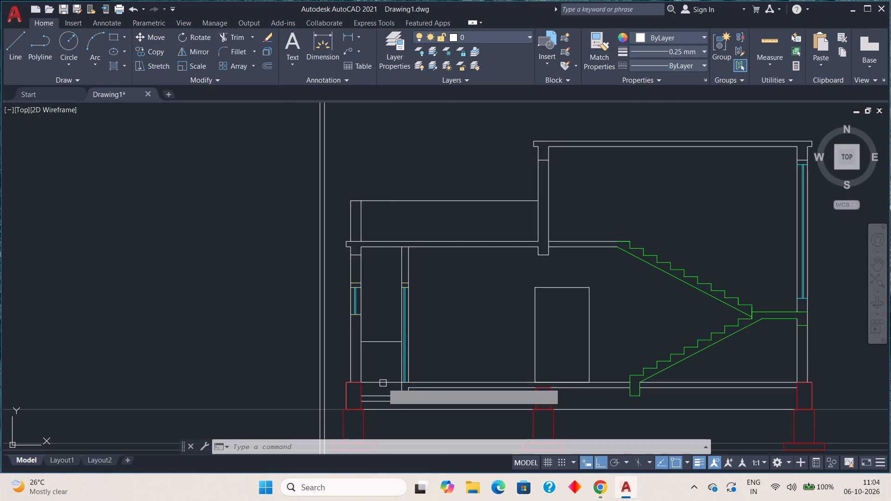
pyautogui.click(383, 383)
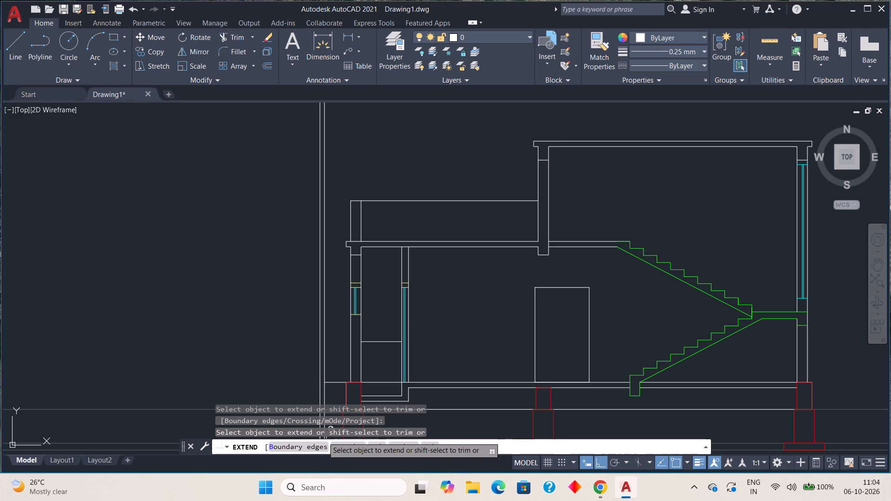
pyautogui.moveTo(323, 437); pyautogui.dragTo(345, 352, button='middle')
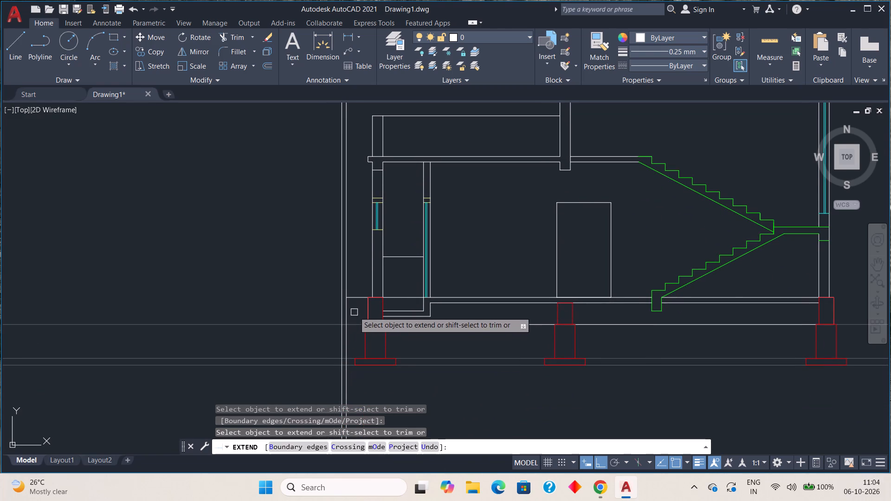
pyautogui.click(356, 297)
pyautogui.press('Escape')
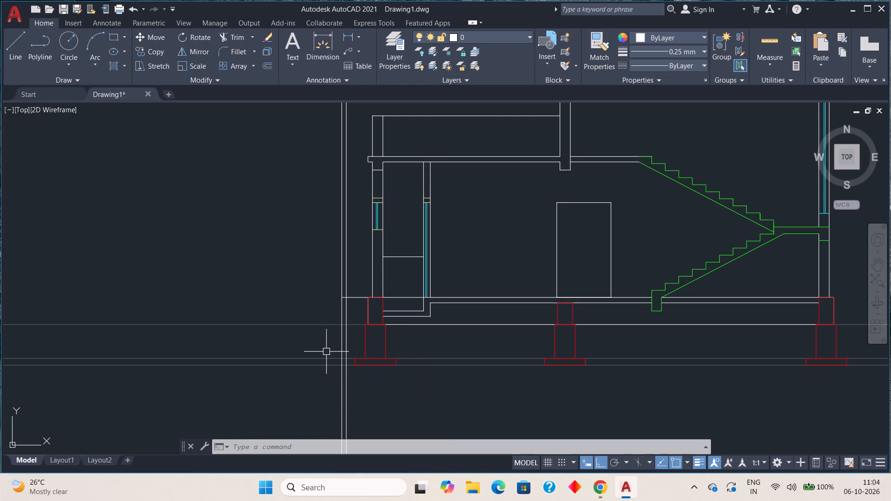
# Trim the outermost construction line above the floor line, and the inner one between the floor line and the ground line.
pyautogui.click(341, 276)
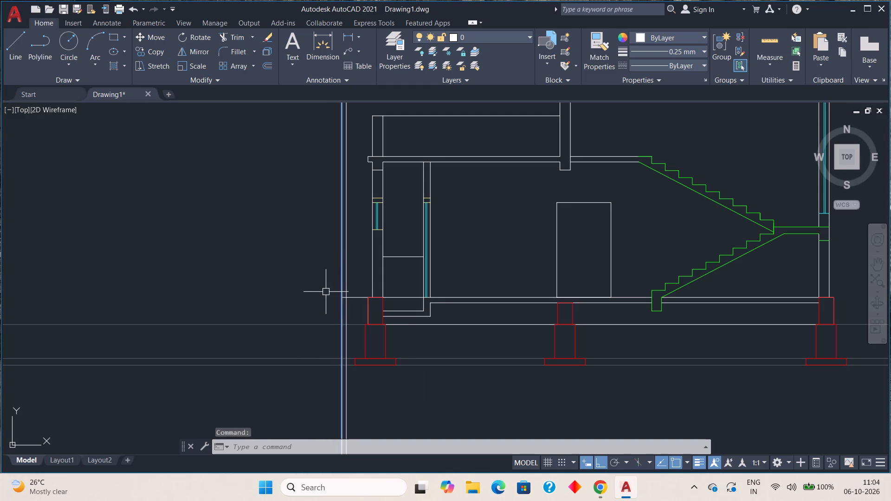
pyautogui.press('Escape')
pyautogui.click(234, 33)
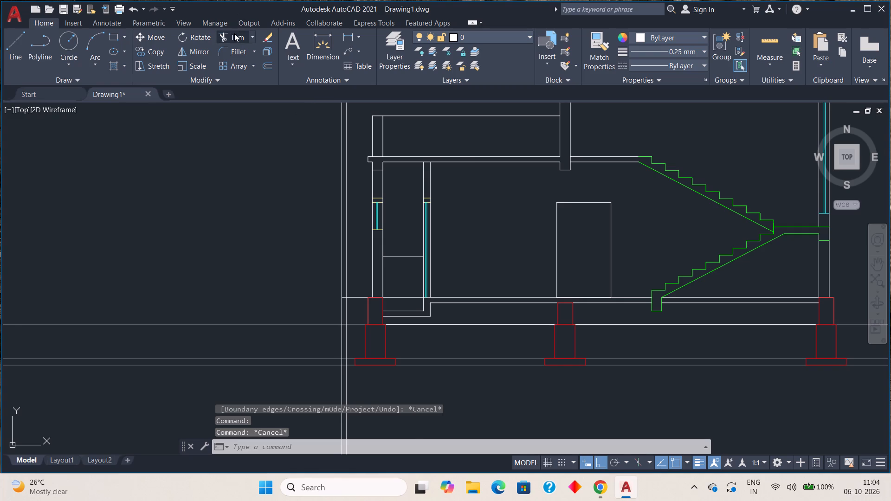
pyautogui.click(342, 243)
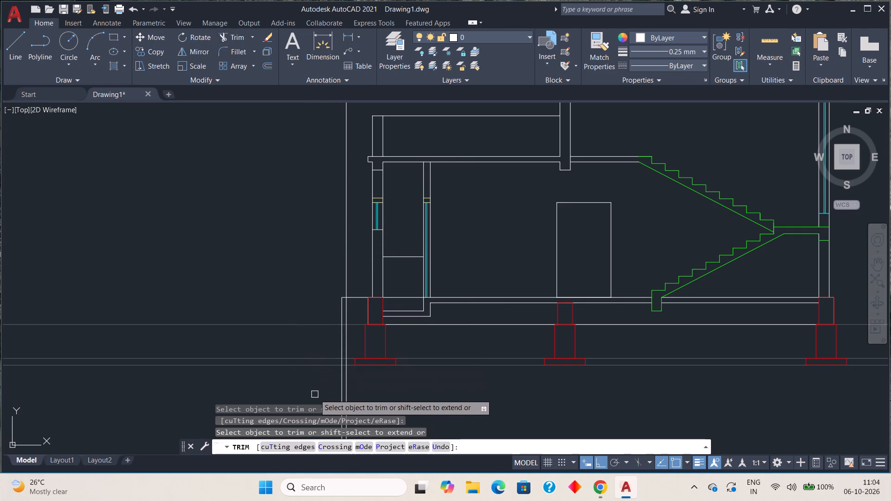
pyautogui.click(349, 315)
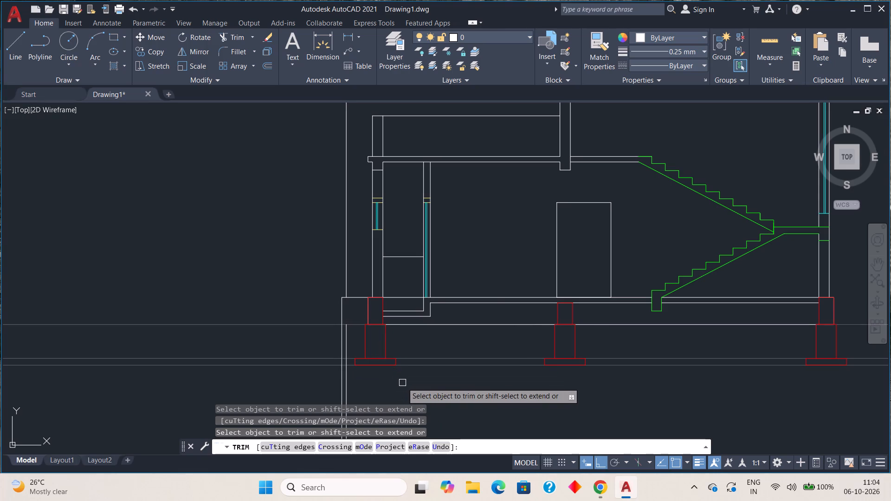
pyautogui.moveTo(406, 180); pyautogui.dragTo(382, 317, button='middle')
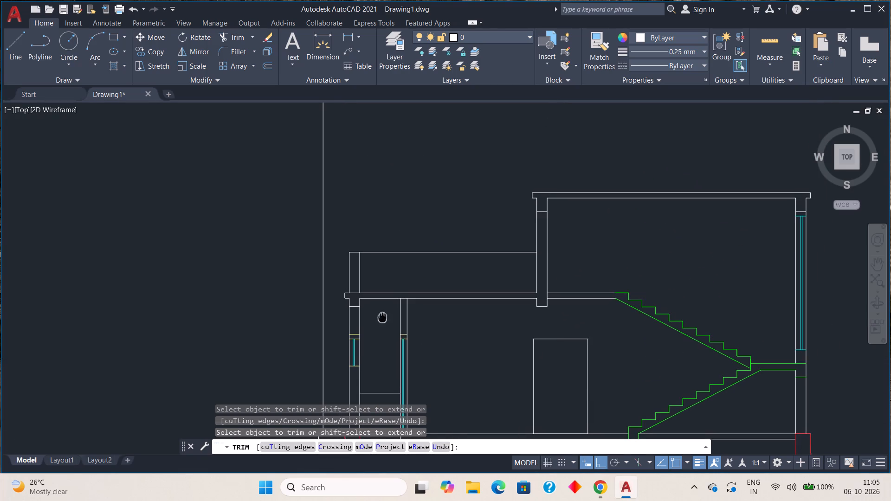
pyautogui.moveTo(382, 317); pyautogui.dragTo(382, 318, button='middle')
pyautogui.press('Escape')
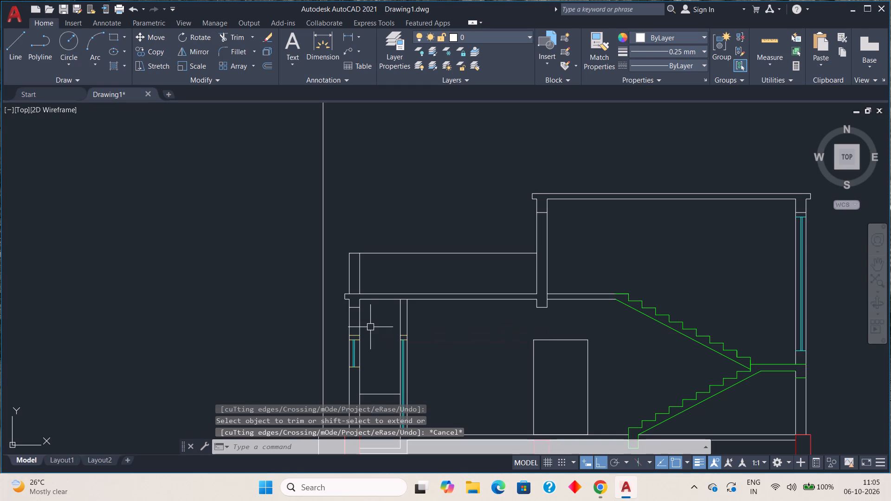
# Extend the roof slab's top and bottom lines beyond the toilet-side outer wall to the remaining vertical construction line.
pyautogui.press('e')
pyautogui.press('x')
pyautogui.press('space')
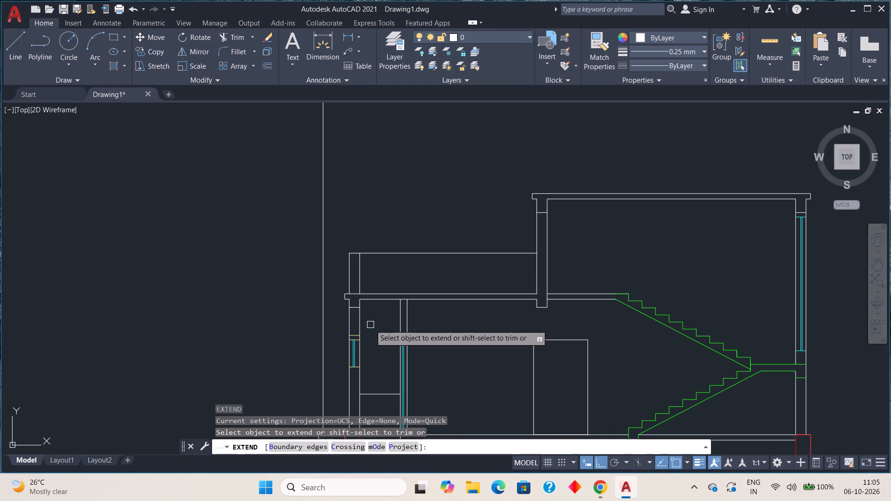
pyautogui.scroll(2, 350, 293)
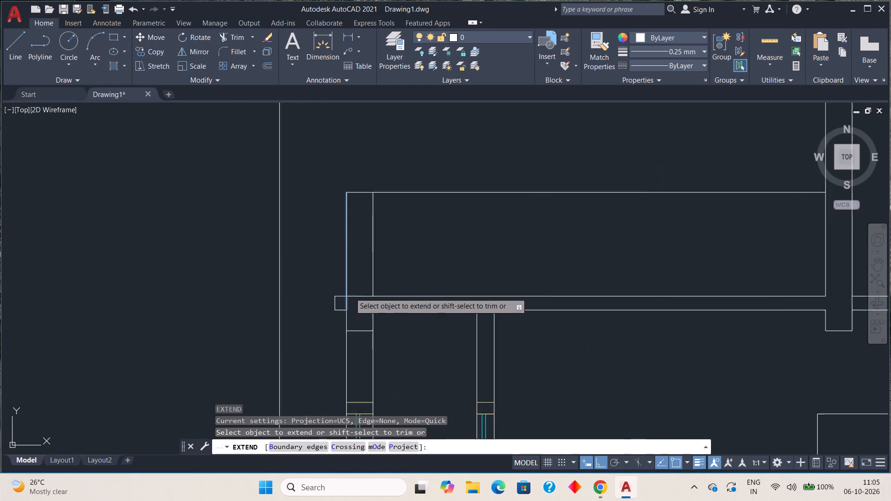
pyautogui.scroll(2, 350, 293)
pyautogui.click(351, 302)
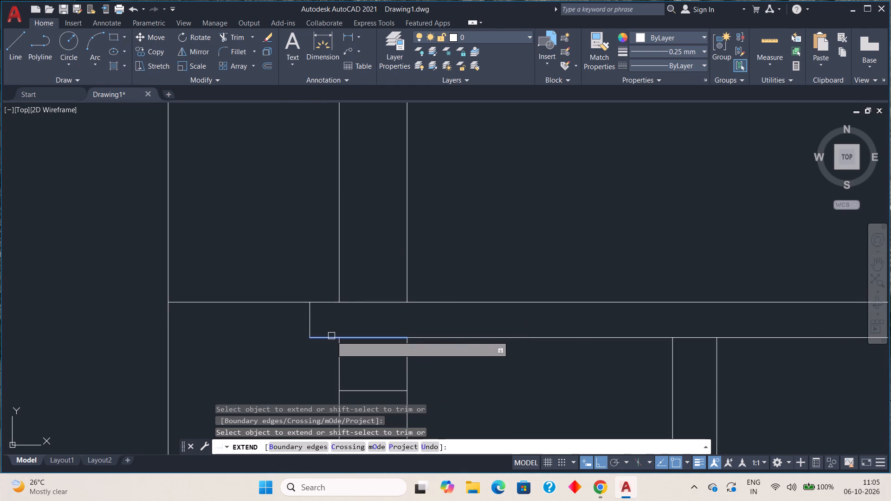
pyautogui.click(323, 336)
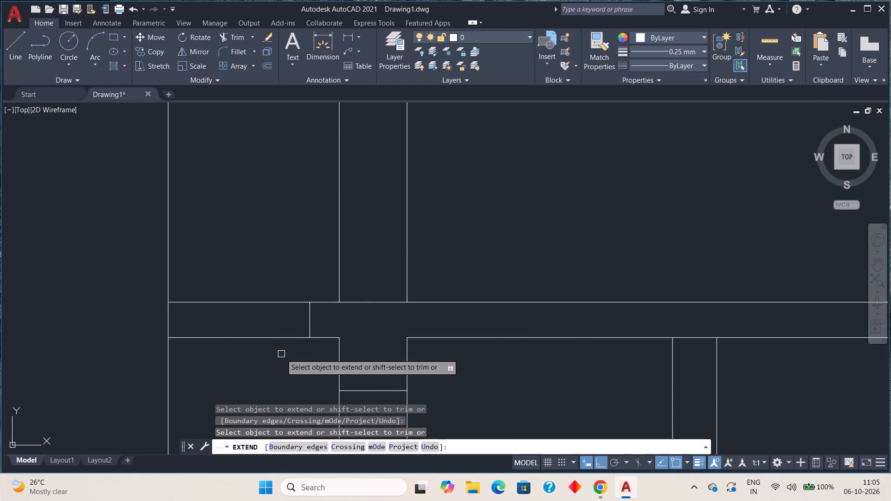
# Extend the parapet's top line beyond the toilet-side outer wall to the vertical construction line.
pyautogui.press('Escape')
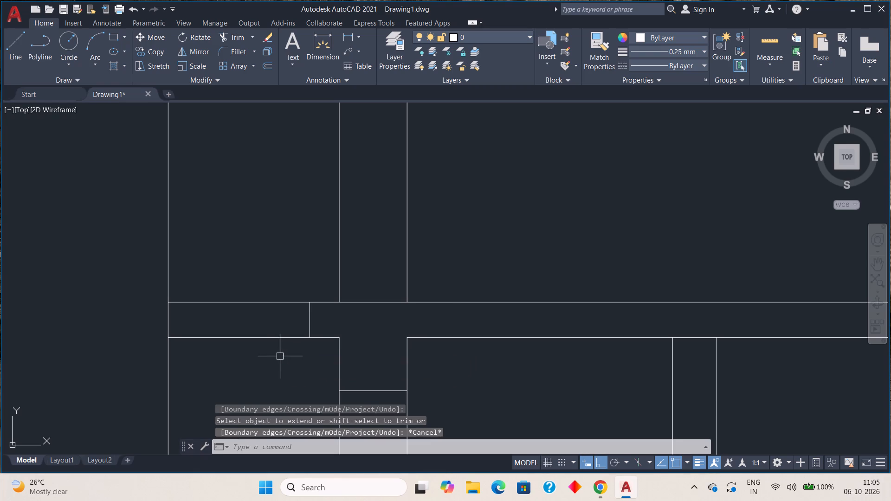
pyautogui.press('Escape')
pyautogui.scroll(-3, 305, 345)
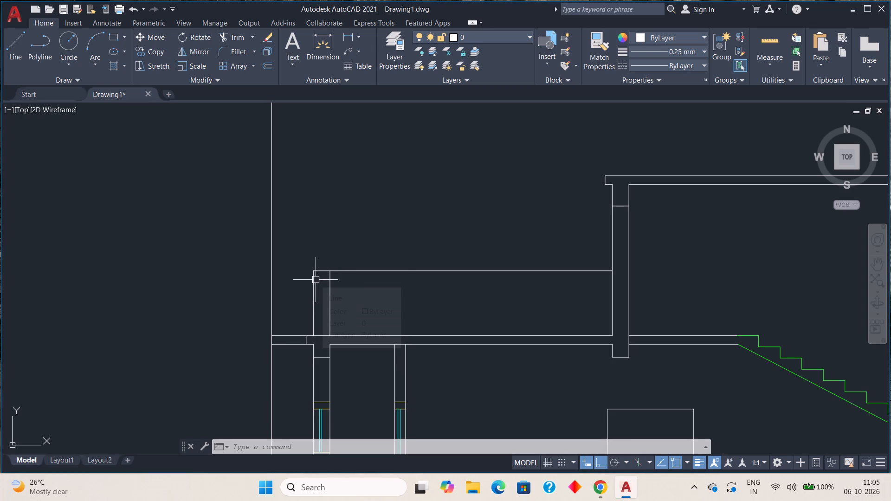
pyautogui.press('e')
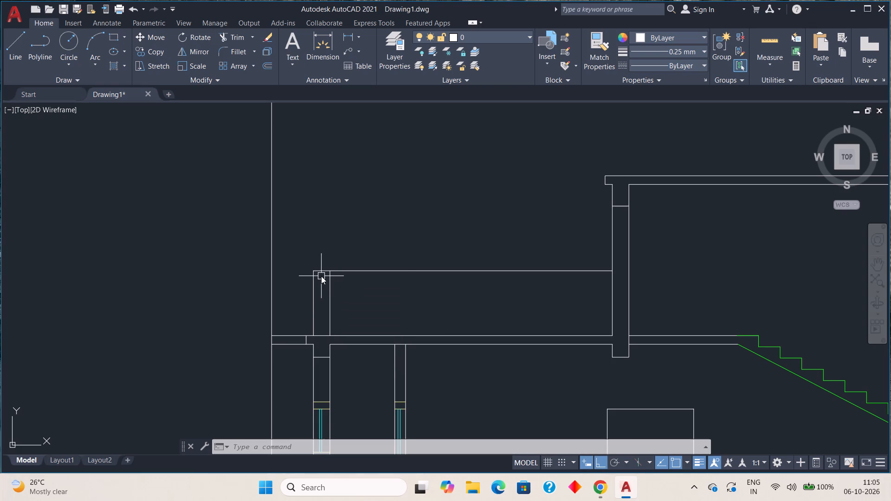
pyautogui.write('x')
pyautogui.press('space')
pyautogui.click(326, 269)
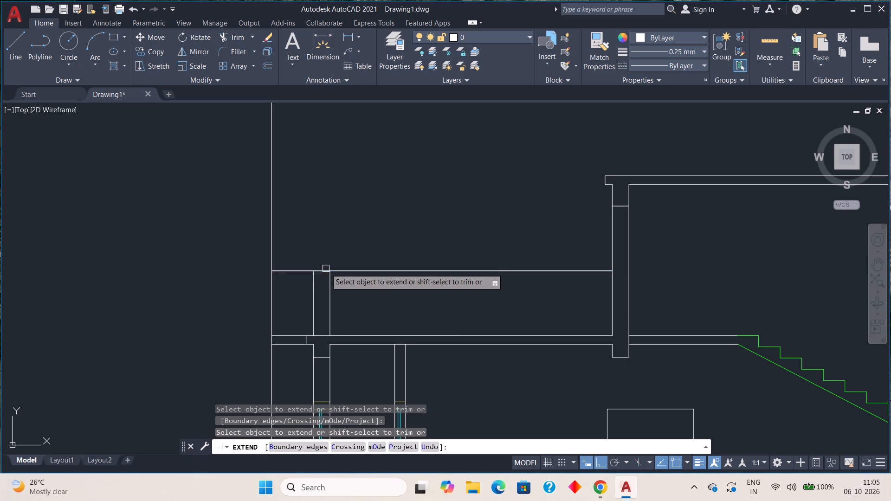
pyautogui.press('Escape')
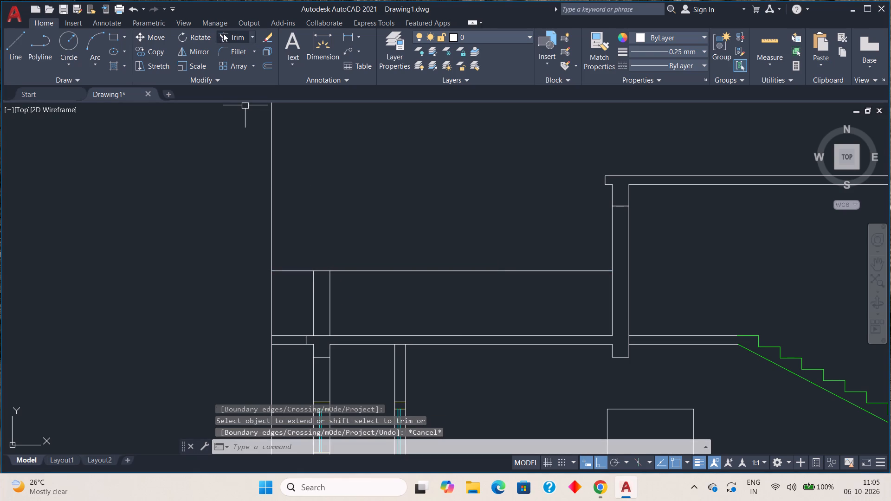
# Trim the vertical construction line above the parapet's top line.
pyautogui.click(224, 32)
pyautogui.moveTo(223, 127); pyautogui.dragTo(319, 157)
# Trim both vertical construction lines below the lowest horizontal foundation line beside the toilet-side footing.
pyautogui.scroll(-1, 293, 218)
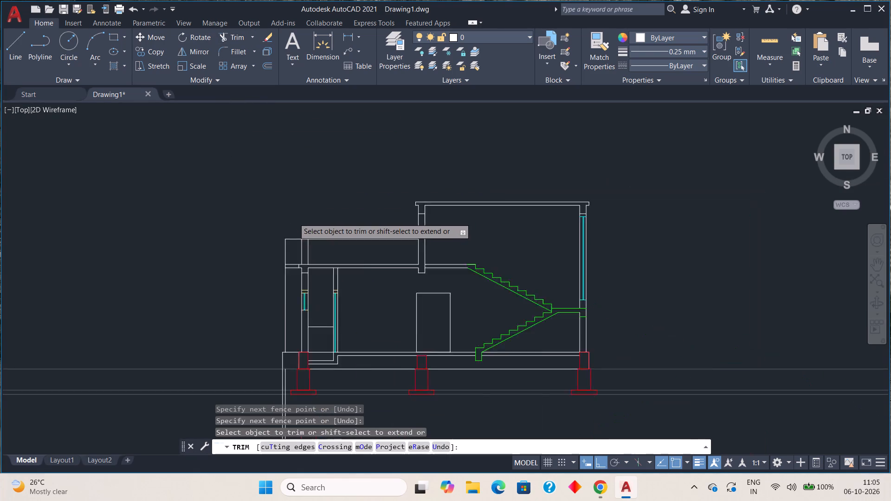
pyautogui.scroll(-2, 294, 218)
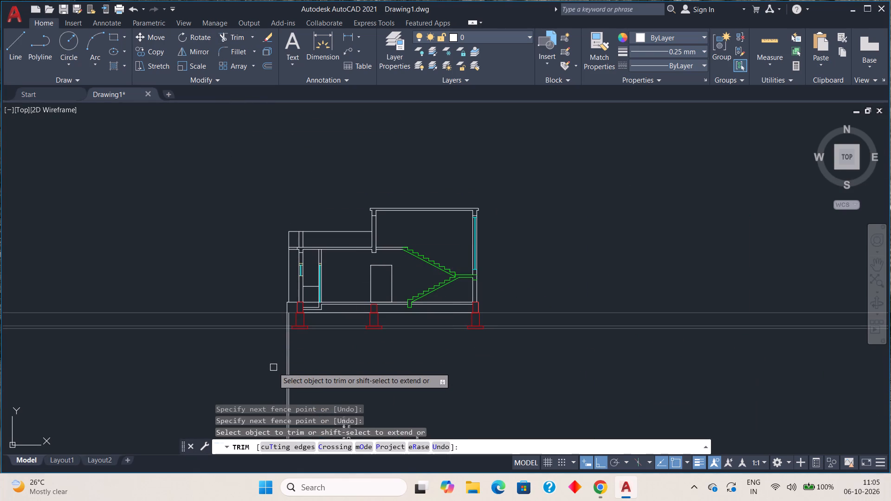
pyautogui.scroll(1, 310, 246)
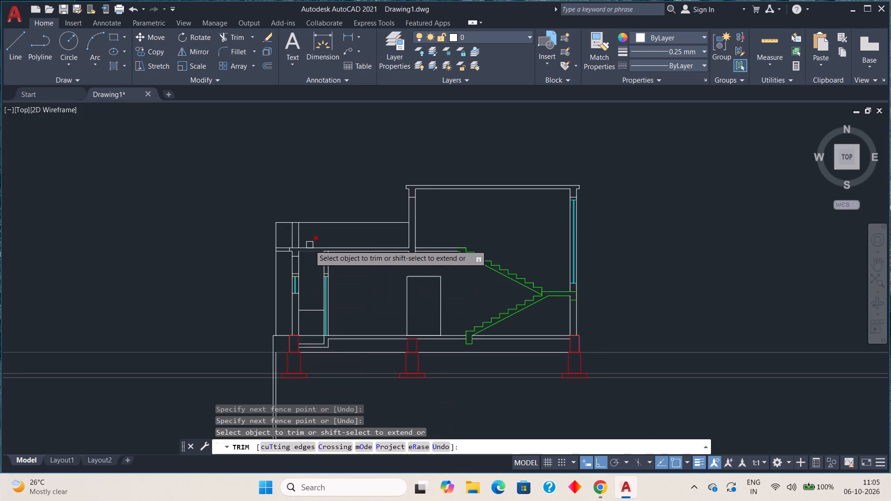
pyautogui.scroll(2, 310, 244)
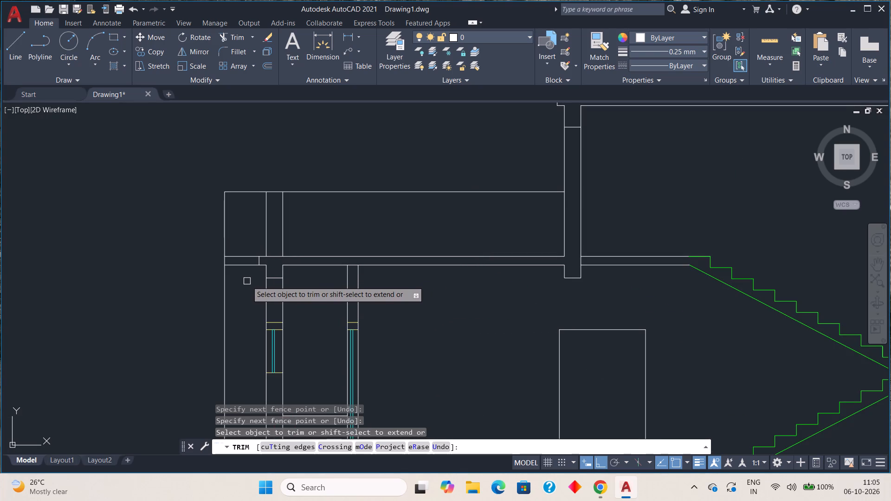
pyautogui.scroll(3, 246, 282)
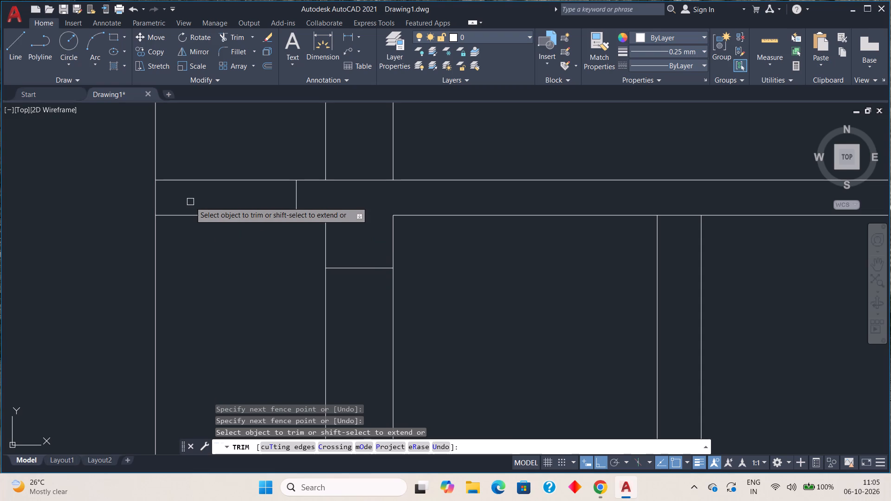
pyautogui.scroll(-2, 189, 204)
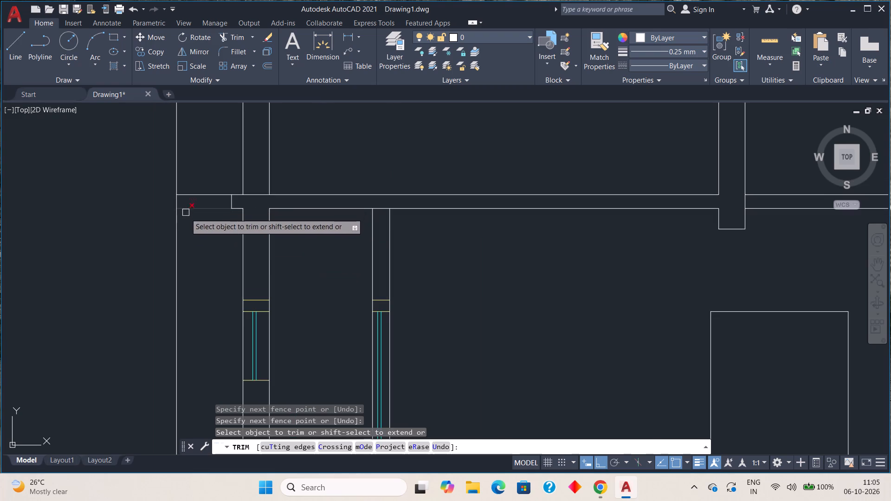
pyautogui.moveTo(187, 281); pyautogui.dragTo(250, 110, button='middle')
pyautogui.scroll(-1, 261, 313)
pyautogui.moveTo(259, 290); pyautogui.dragTo(264, 176, button='middle')
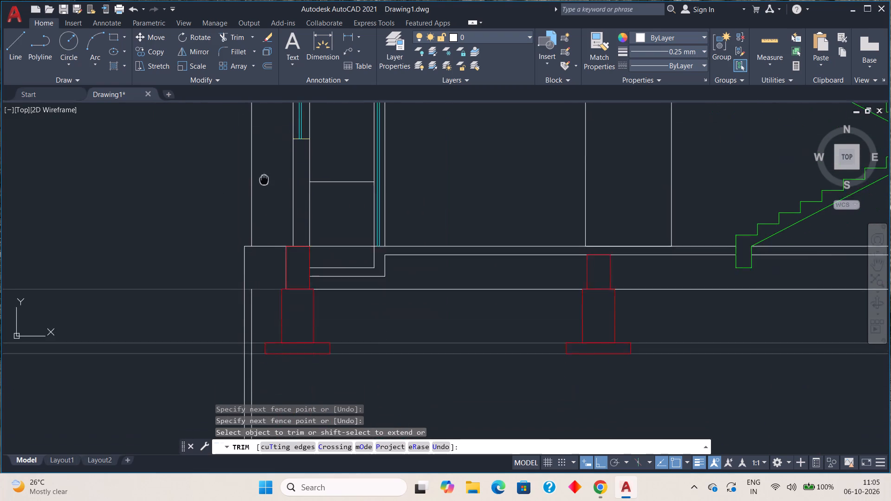
pyautogui.moveTo(264, 176); pyautogui.dragTo(265, 166, button='middle')
pyautogui.moveTo(264, 363); pyautogui.dragTo(268, 331, button='middle')
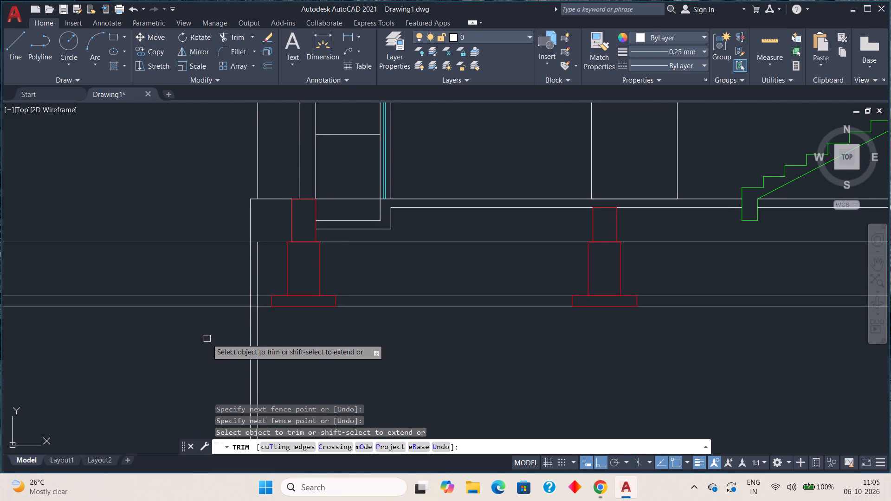
pyautogui.moveTo(216, 335); pyautogui.dragTo(267, 344)
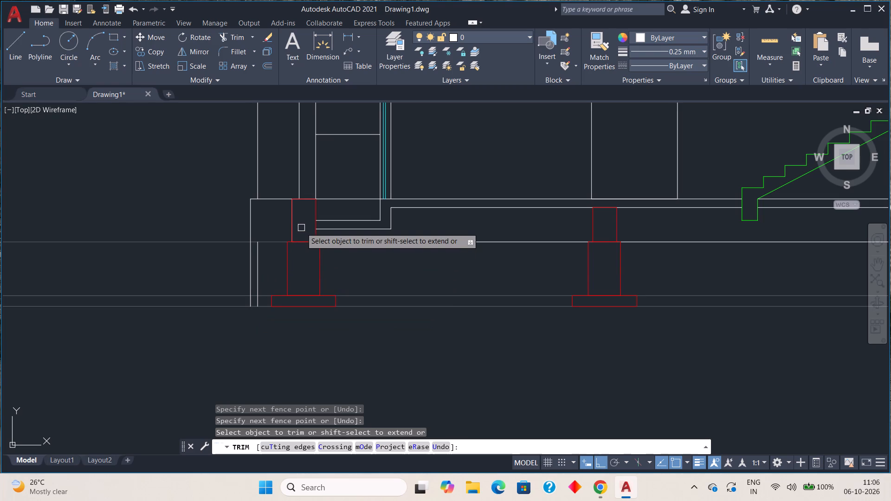
pyautogui.moveTo(301, 228); pyautogui.dragTo(299, 297, button='middle')
pyautogui.scroll(-1, 299, 297)
pyautogui.scroll(-1, 325, 233)
pyautogui.moveTo(341, 221); pyautogui.dragTo(344, 255, button='middle')
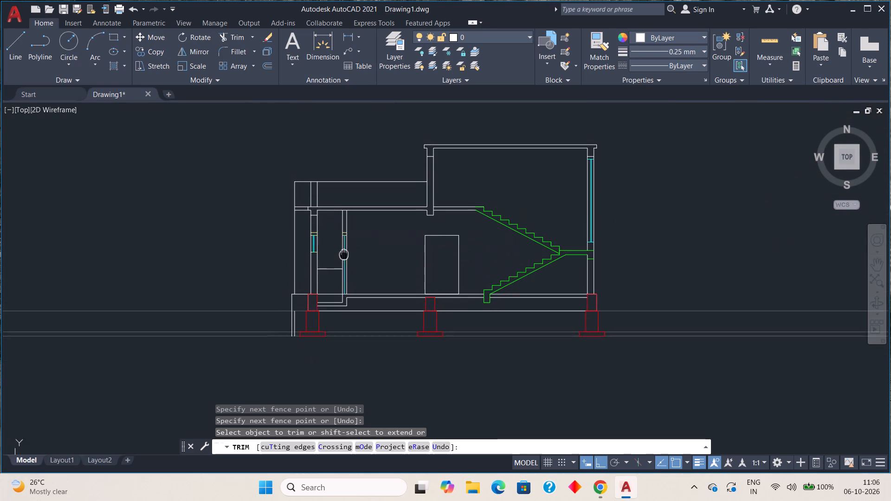
pyautogui.moveTo(344, 255); pyautogui.dragTo(344, 261, button='middle')
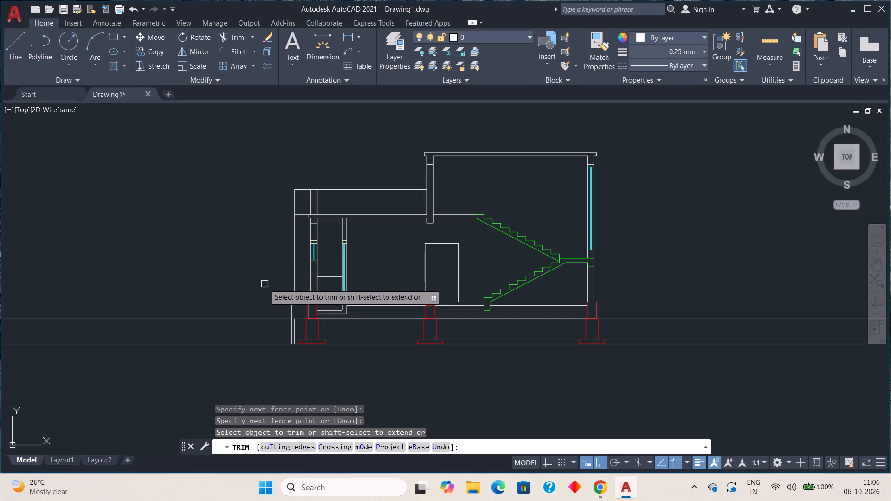
pyautogui.press('Escape')
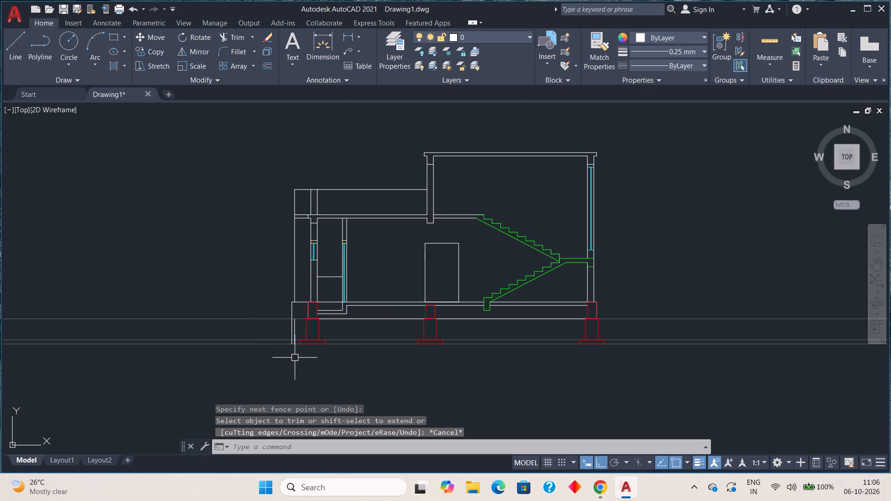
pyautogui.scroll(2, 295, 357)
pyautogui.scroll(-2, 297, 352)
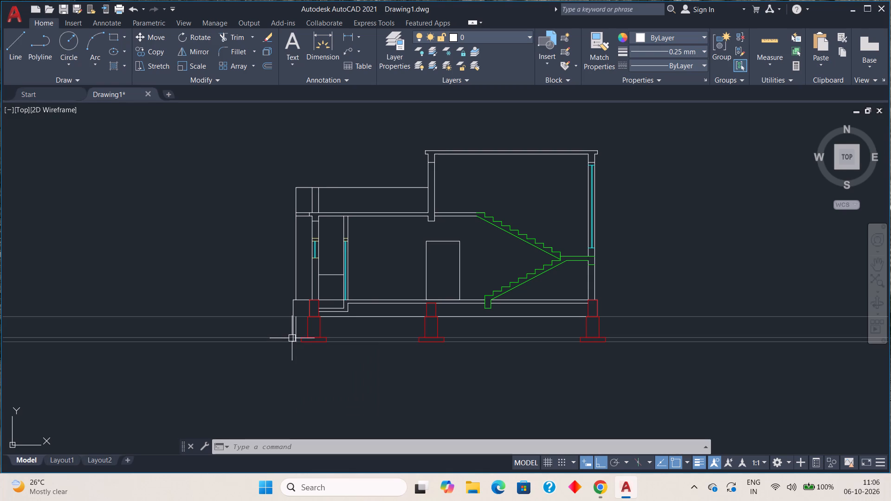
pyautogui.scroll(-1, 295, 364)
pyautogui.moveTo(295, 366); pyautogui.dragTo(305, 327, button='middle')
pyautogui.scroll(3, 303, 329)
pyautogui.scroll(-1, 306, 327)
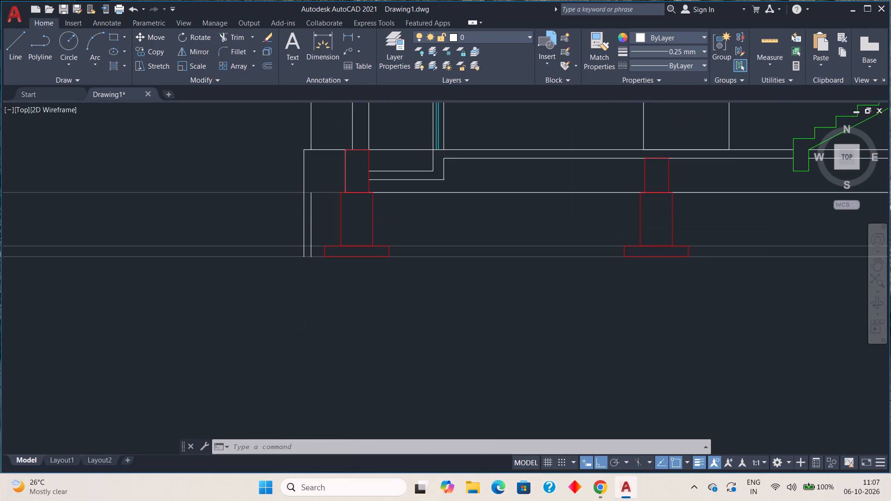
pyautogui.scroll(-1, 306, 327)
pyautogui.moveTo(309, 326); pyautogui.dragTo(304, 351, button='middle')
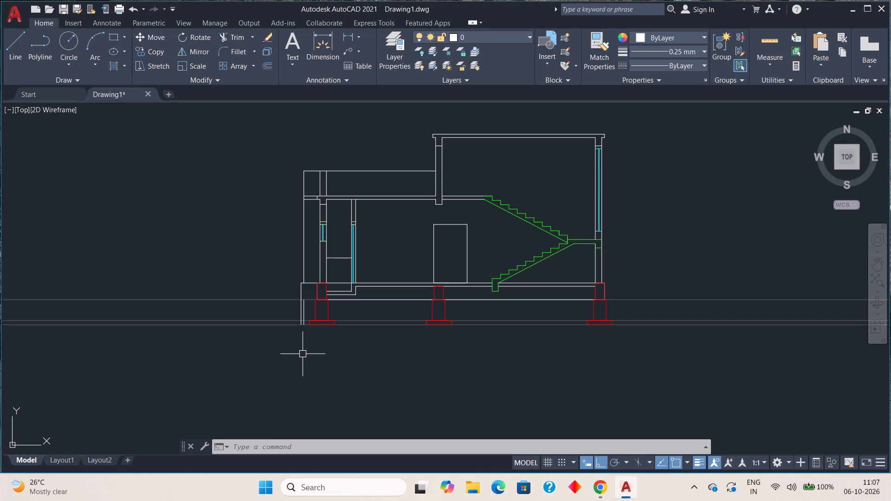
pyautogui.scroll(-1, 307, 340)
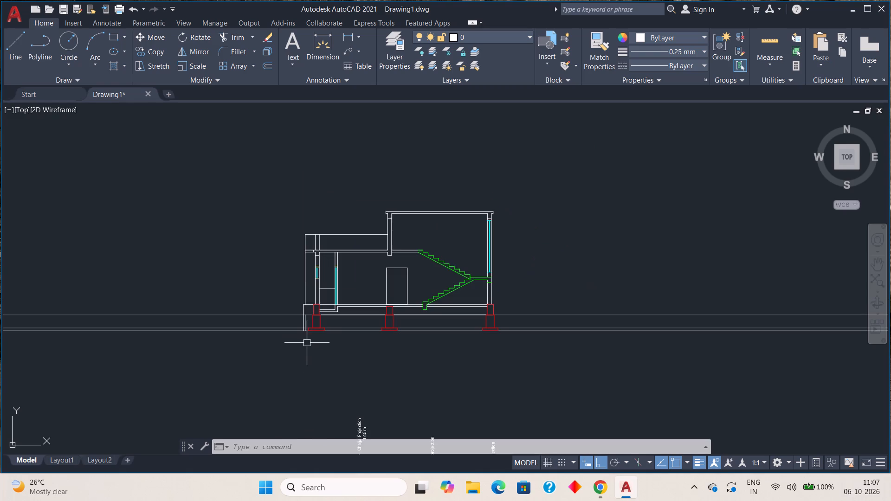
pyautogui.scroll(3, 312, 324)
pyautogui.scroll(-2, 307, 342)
# Draw a vertical construction line through the green dashed slab projection's outer corner at the W.C recess in the rotated plan.
pyautogui.moveTo(298, 373); pyautogui.dragTo(337, 236, button='middle')
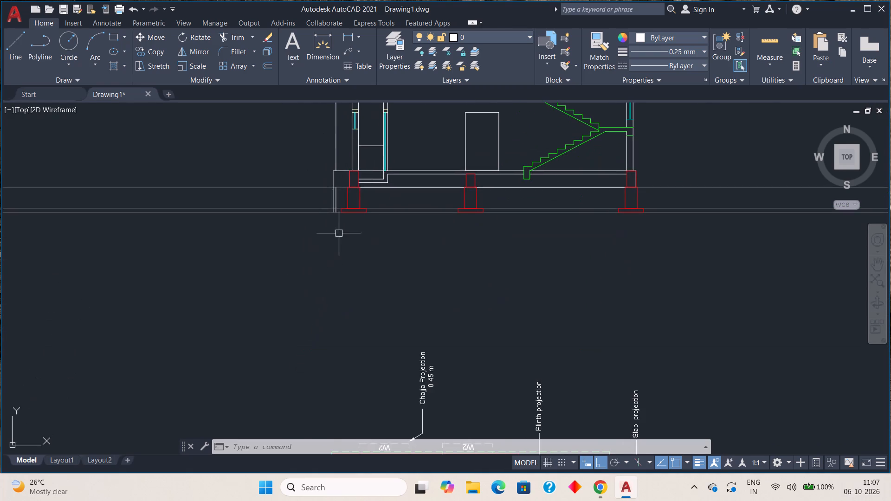
pyautogui.scroll(-1, 329, 333)
pyautogui.moveTo(333, 327); pyautogui.dragTo(343, 187, button='middle')
pyautogui.scroll(3, 336, 308)
pyautogui.moveTo(332, 331); pyautogui.dragTo(333, 314, button='middle')
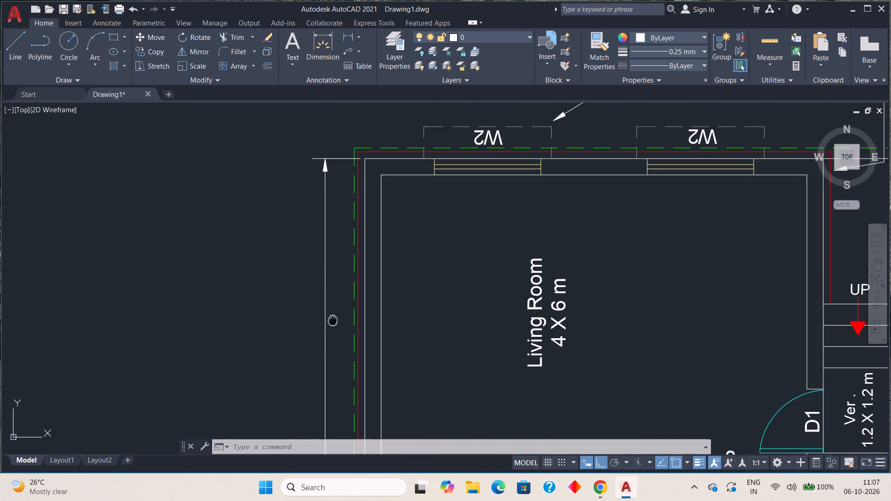
pyautogui.moveTo(333, 314); pyautogui.dragTo(325, 141, button='middle')
pyautogui.moveTo(339, 320); pyautogui.dragTo(336, 289, button='middle')
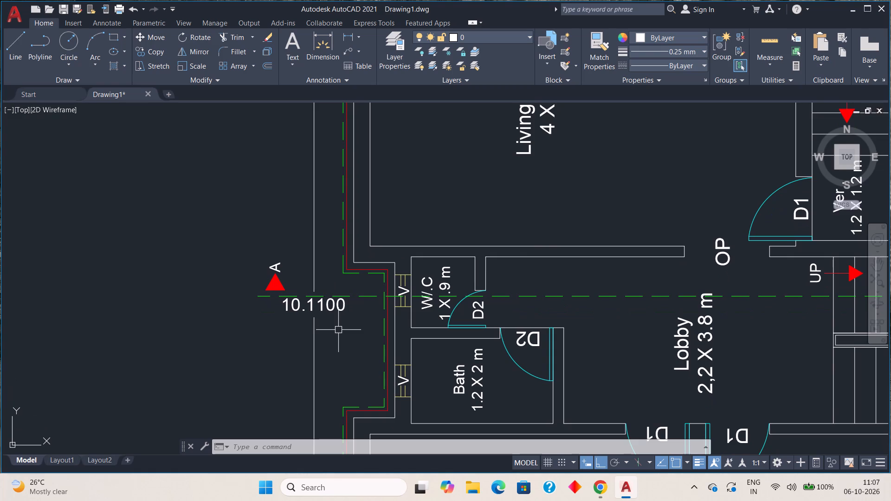
pyautogui.write('xl v')
pyautogui.press('space')
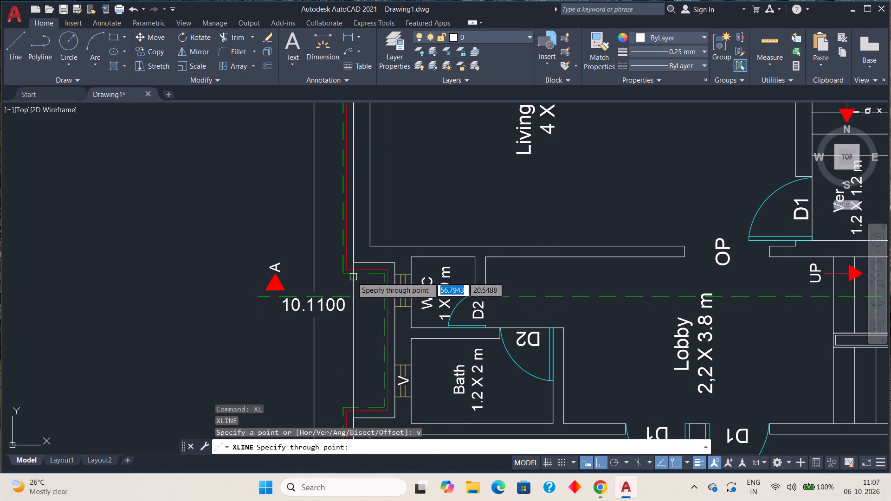
pyautogui.scroll(3, 344, 275)
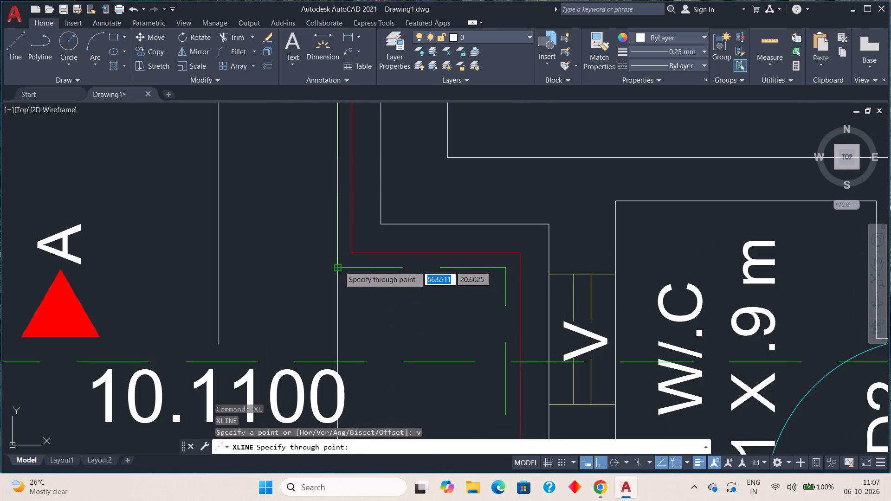
pyautogui.click(339, 265)
pyautogui.press('Escape')
# Extend the roof slab's top and bottom lines past the projecting wall line to the new outermost vertical construction line.
pyautogui.scroll(-5, 318, 288)
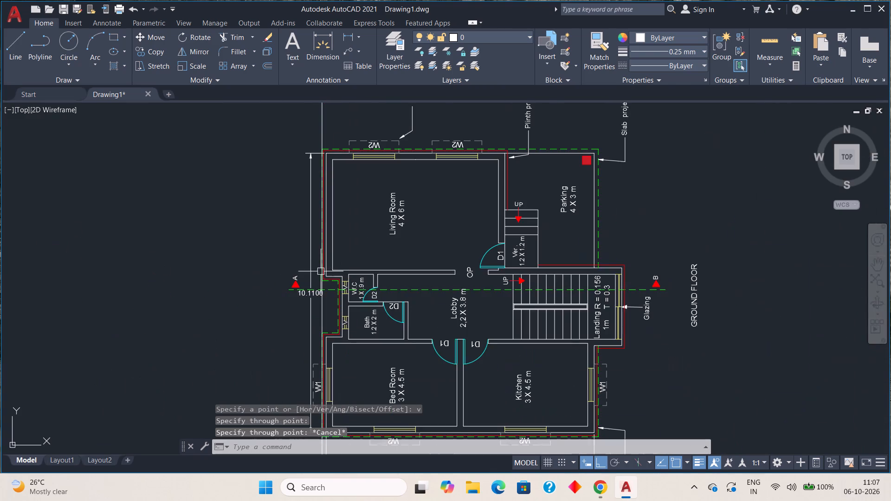
pyautogui.moveTo(338, 195); pyautogui.dragTo(318, 359, button='middle')
pyautogui.moveTo(322, 151); pyautogui.dragTo(298, 384, button='middle')
pyautogui.moveTo(323, 222); pyautogui.dragTo(325, 240, button='middle')
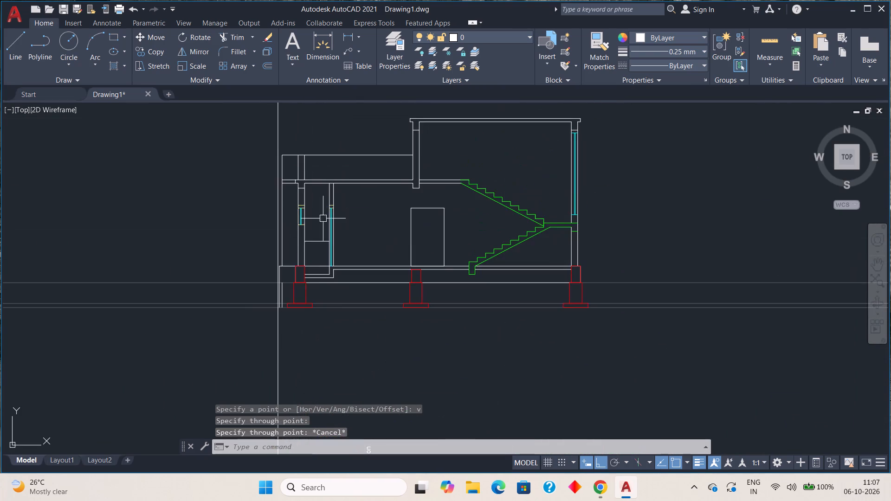
pyautogui.moveTo(325, 240); pyautogui.dragTo(312, 333, button='middle')
pyautogui.scroll(2, 288, 283)
pyautogui.press('e')
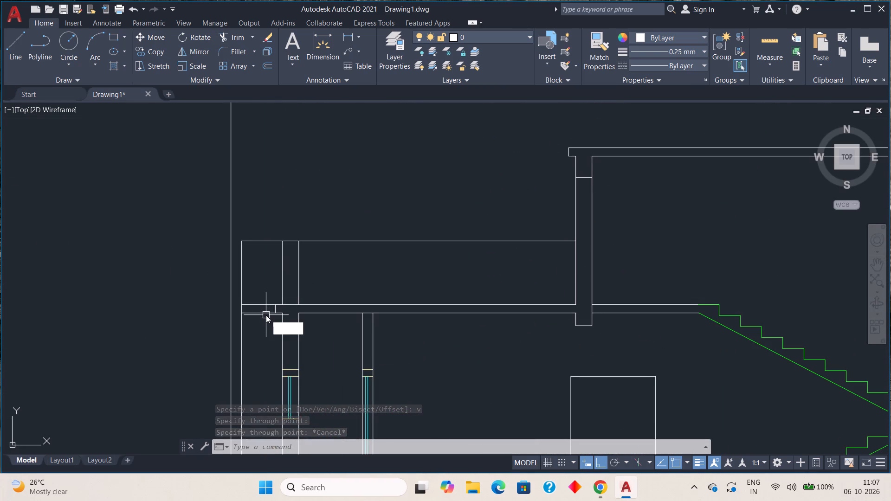
pyautogui.write('x')
pyautogui.press('space')
pyautogui.click(263, 303)
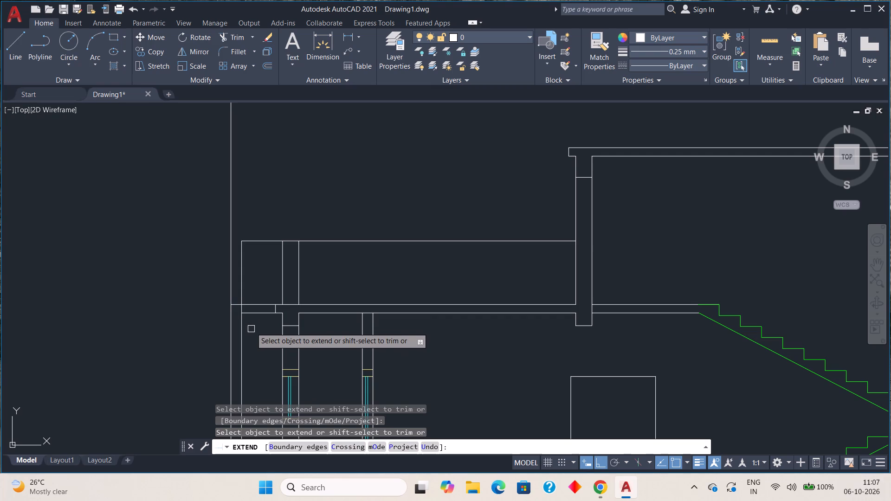
pyautogui.click(260, 315)
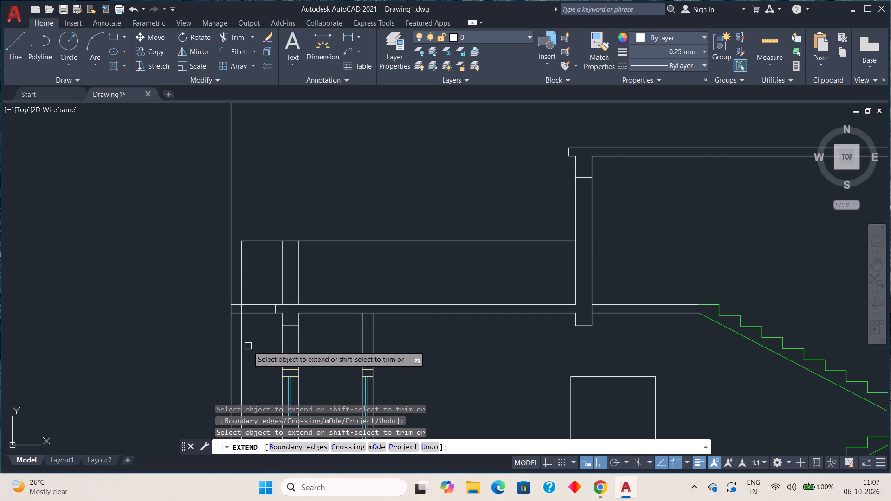
pyautogui.press('Escape')
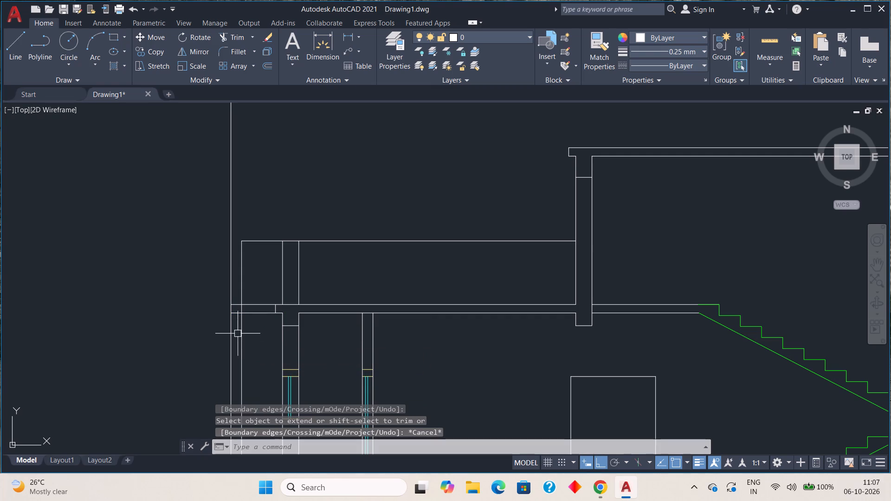
# Trim the projecting wall line inside the roof slab and the outermost construction line above and below the slab's end.
pyautogui.click(226, 33)
pyautogui.scroll(3, 236, 314)
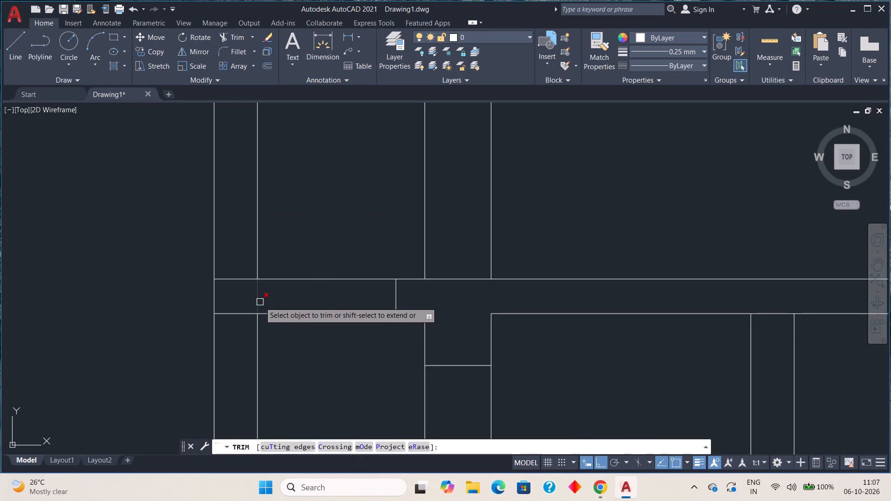
pyautogui.click(260, 301)
pyautogui.click(214, 247)
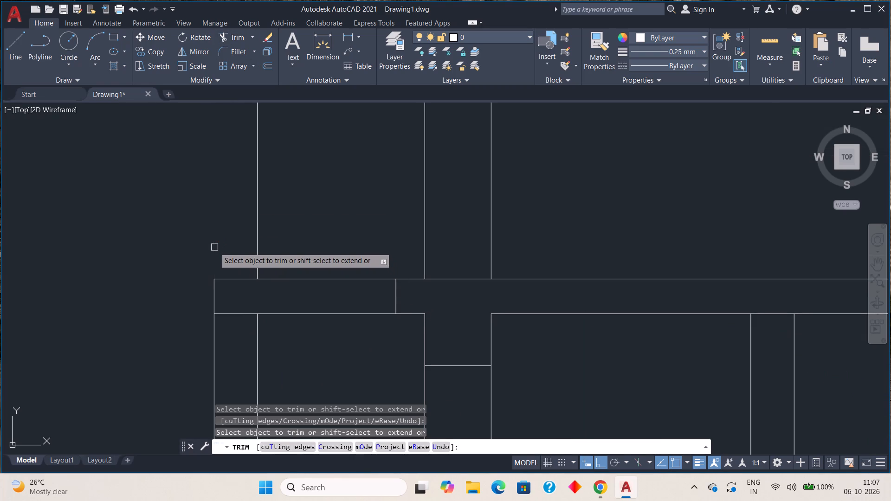
pyautogui.click(215, 334)
# Trim the projecting wall line's leftover segments below the plinth, down to the lowest horizontal foundation line.
pyautogui.scroll(-4, 216, 341)
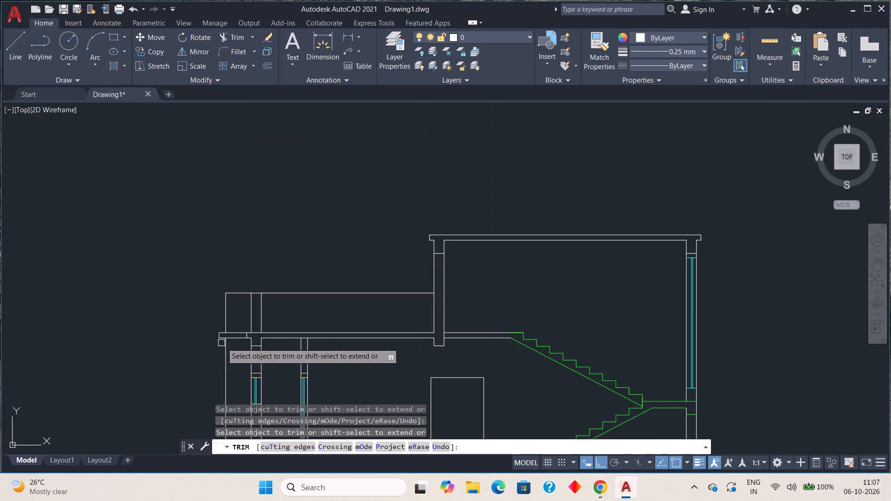
pyautogui.moveTo(248, 386); pyautogui.dragTo(276, 183, button='middle')
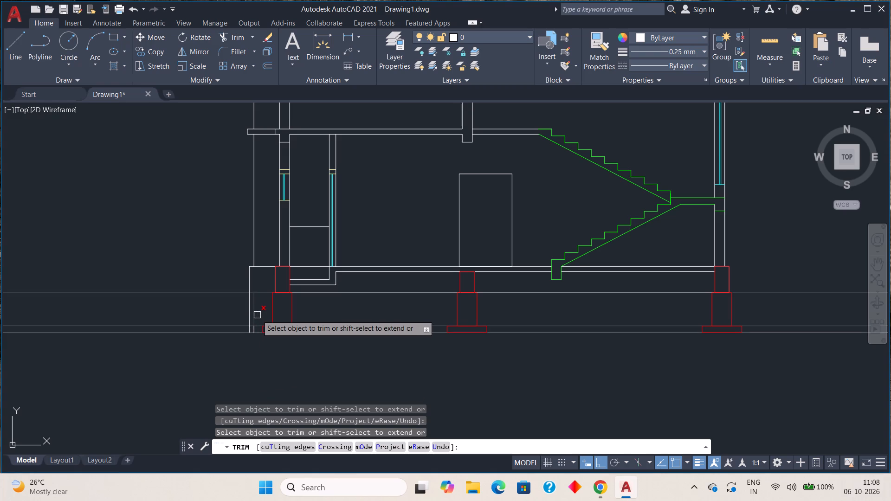
pyautogui.moveTo(239, 337); pyautogui.dragTo(245, 299, button='middle')
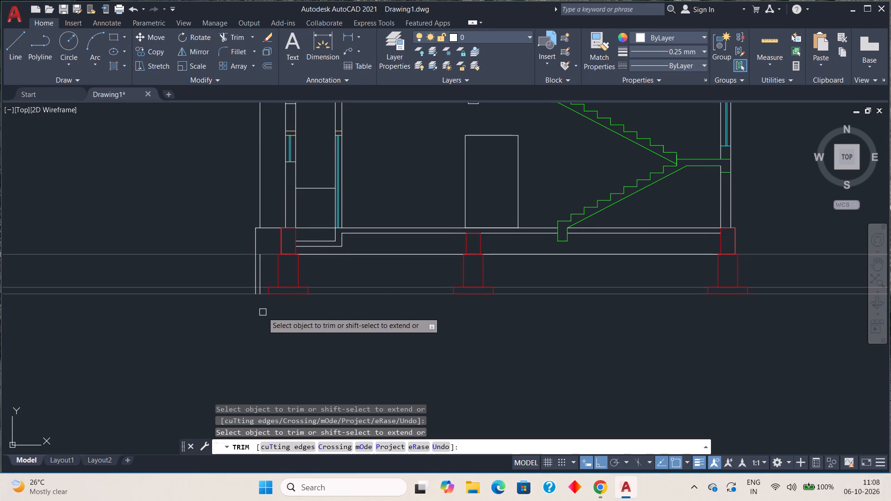
pyautogui.scroll(1, 259, 276)
pyautogui.click(259, 274)
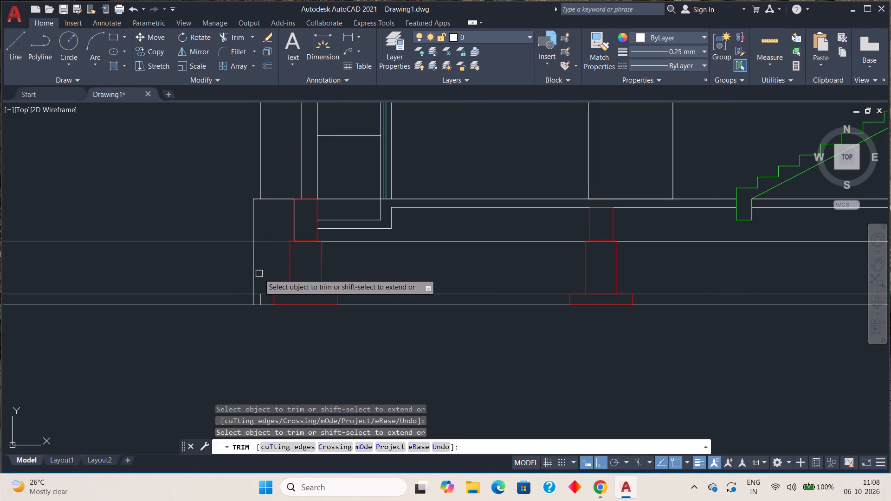
pyautogui.click(260, 297)
pyautogui.scroll(-2, 267, 339)
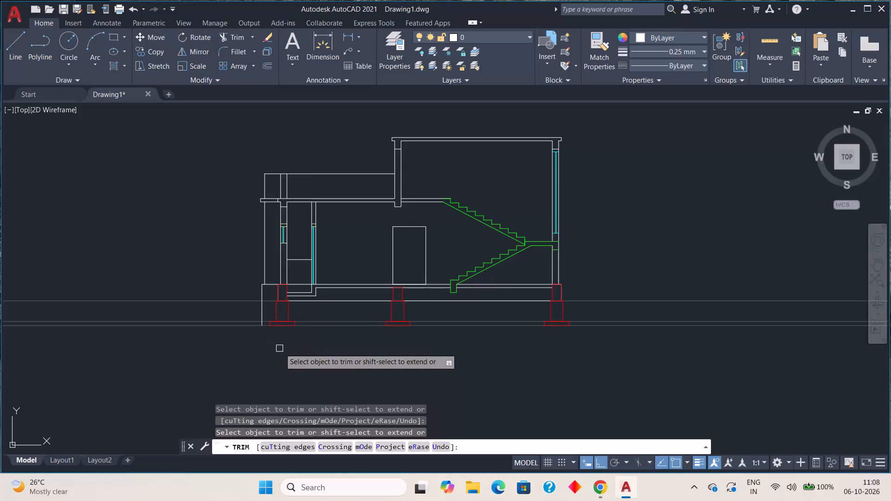
# Examine the section against the rotated ground floor plan below it.
pyautogui.moveTo(291, 349); pyautogui.dragTo(297, 299, button='middle')
pyautogui.scroll(-1, 298, 301)
pyautogui.moveTo(308, 305); pyautogui.dragTo(308, 319, button='middle')
pyautogui.scroll(-2, 312, 321)
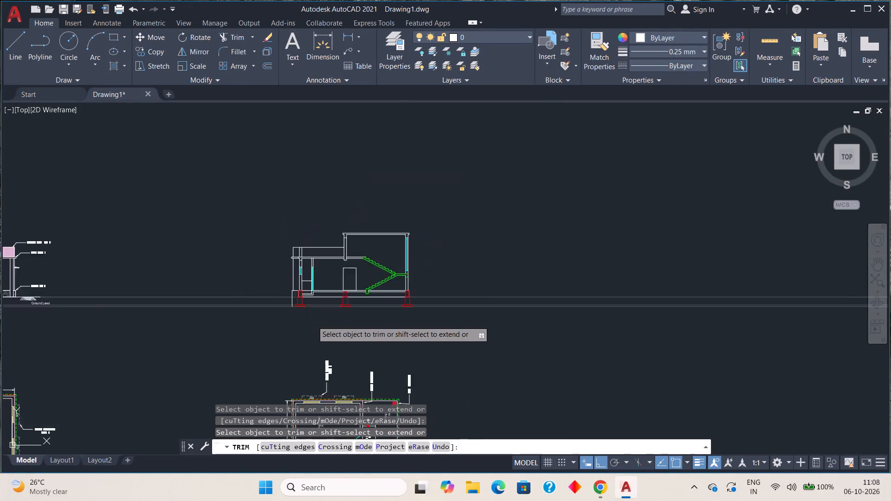
pyautogui.scroll(-1, 312, 321)
pyautogui.moveTo(314, 364); pyautogui.dragTo(318, 320, button='middle')
pyautogui.scroll(4, 315, 327)
pyautogui.scroll(-2, 319, 319)
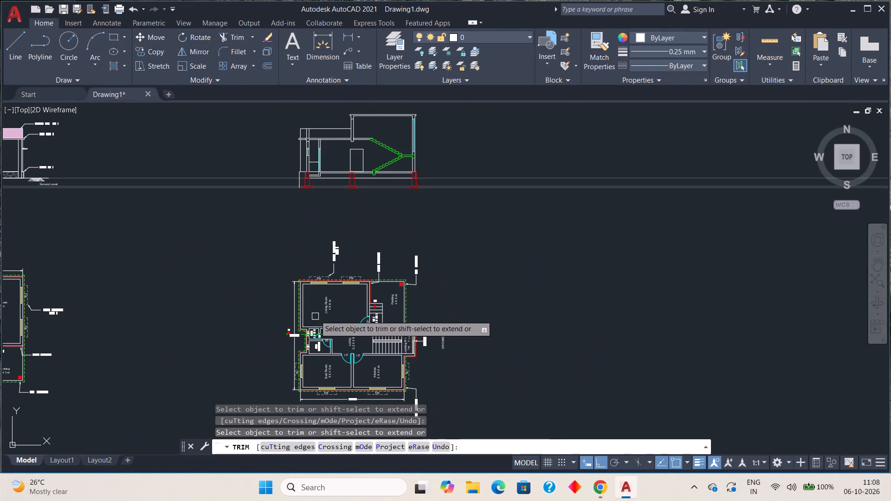
pyautogui.moveTo(315, 256); pyautogui.dragTo(310, 336, button='middle')
pyautogui.scroll(2, 315, 272)
pyautogui.moveTo(315, 273); pyautogui.dragTo(313, 328, button='middle')
pyautogui.scroll(-1, 312, 331)
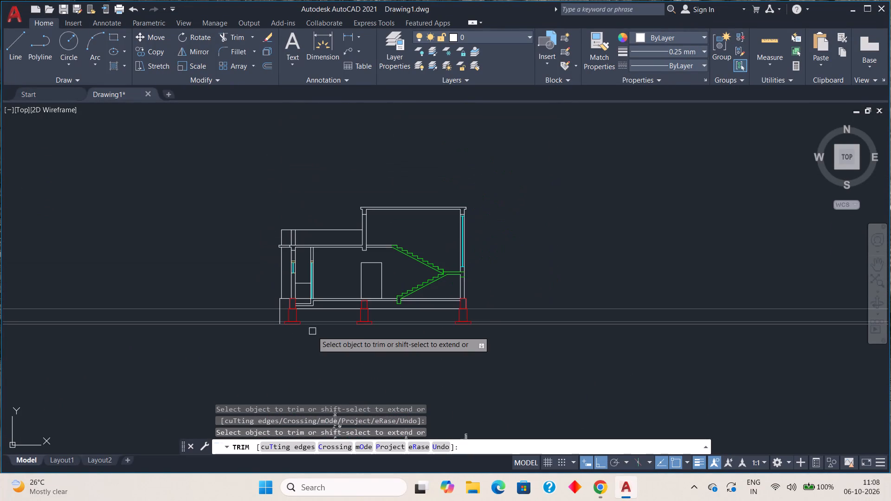
pyautogui.moveTo(320, 282); pyautogui.dragTo(320, 295, button='middle')
pyautogui.scroll(1, 321, 291)
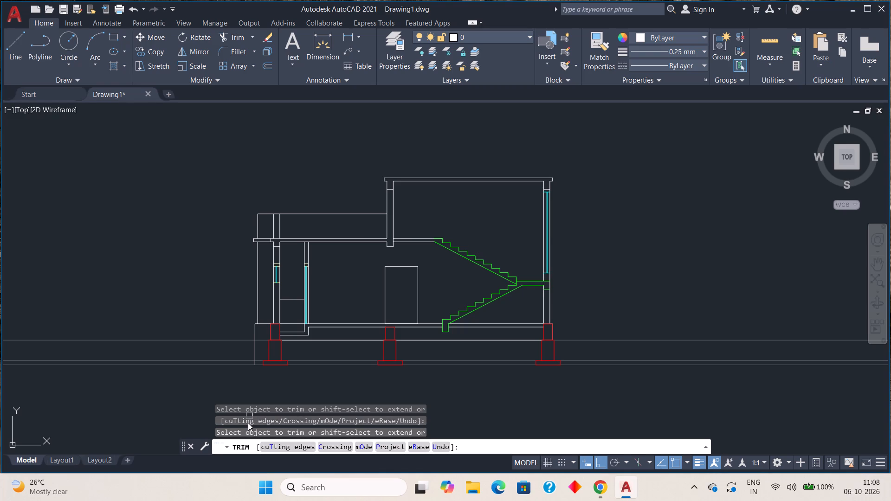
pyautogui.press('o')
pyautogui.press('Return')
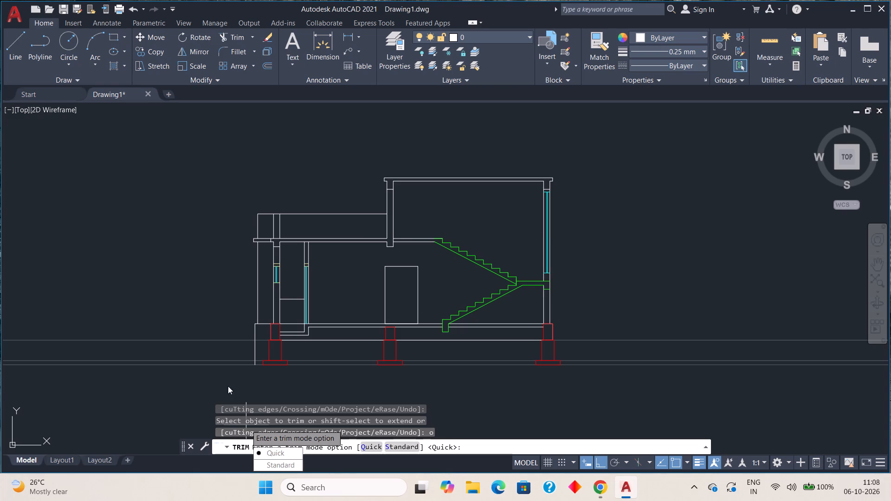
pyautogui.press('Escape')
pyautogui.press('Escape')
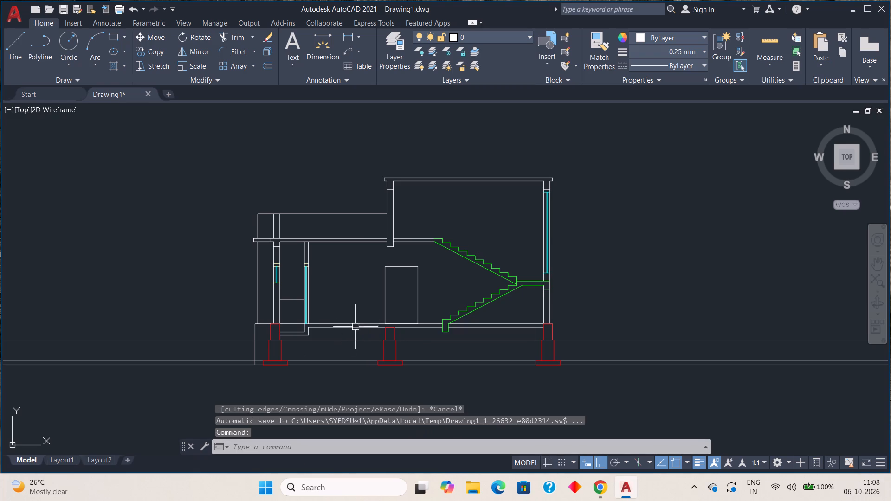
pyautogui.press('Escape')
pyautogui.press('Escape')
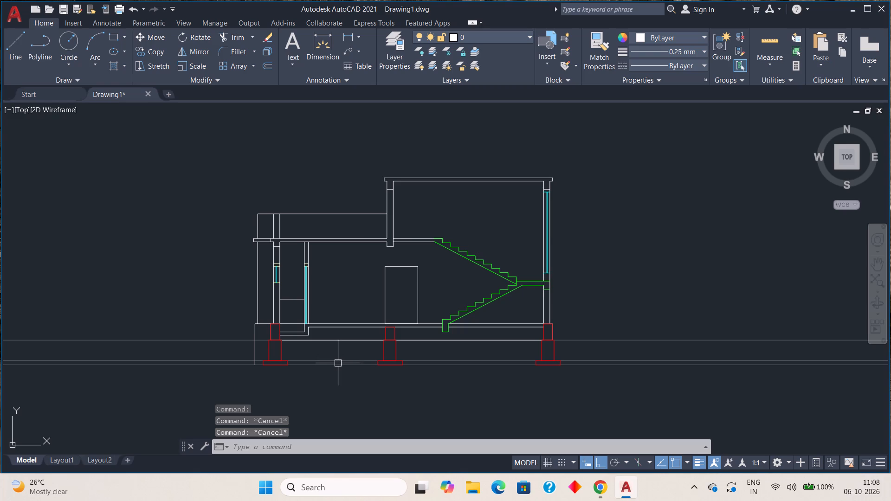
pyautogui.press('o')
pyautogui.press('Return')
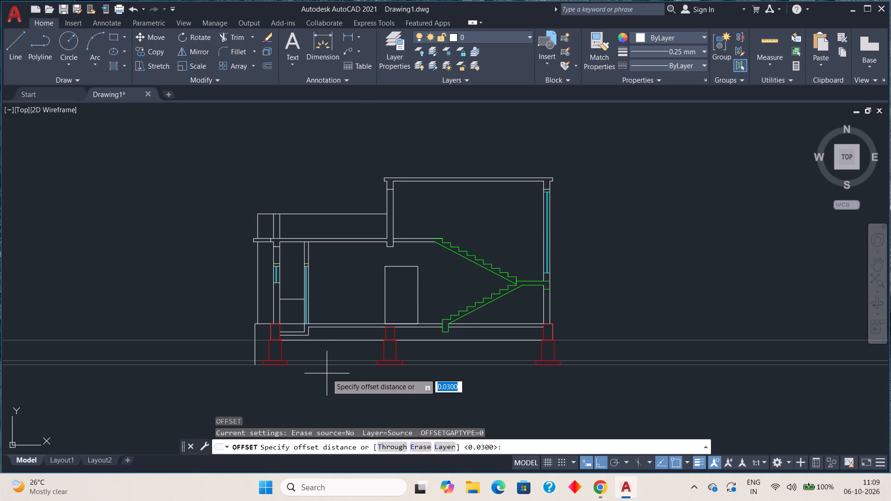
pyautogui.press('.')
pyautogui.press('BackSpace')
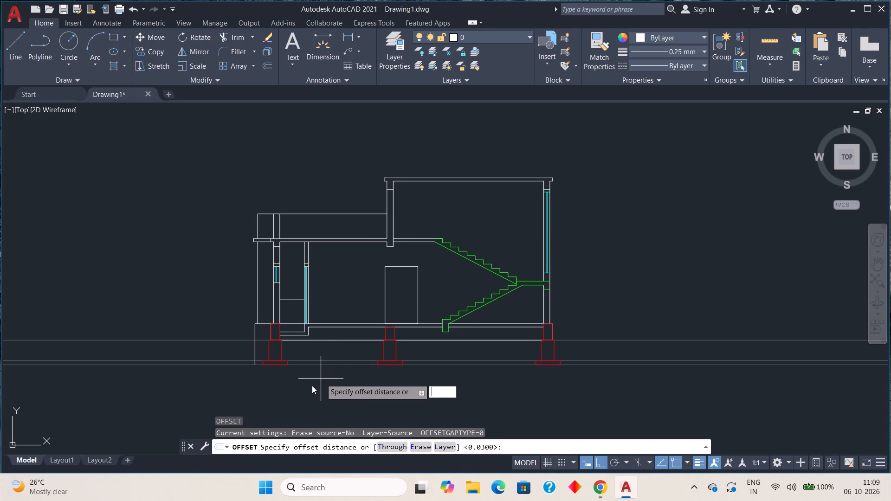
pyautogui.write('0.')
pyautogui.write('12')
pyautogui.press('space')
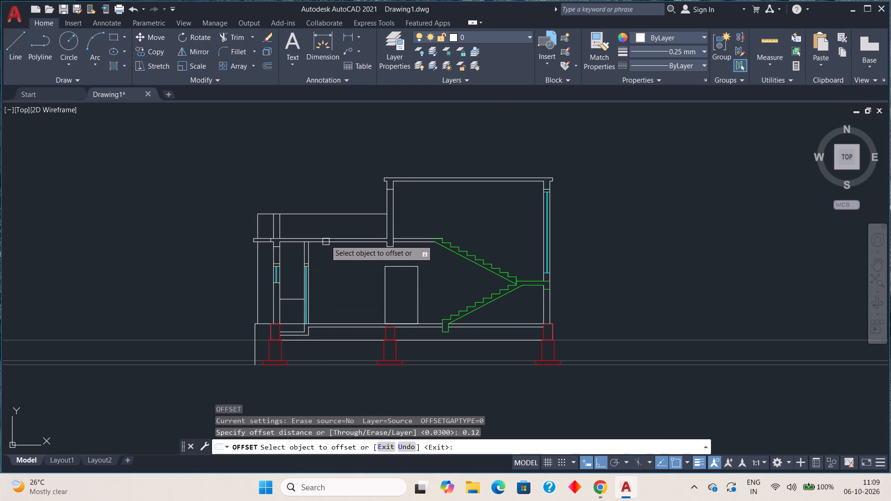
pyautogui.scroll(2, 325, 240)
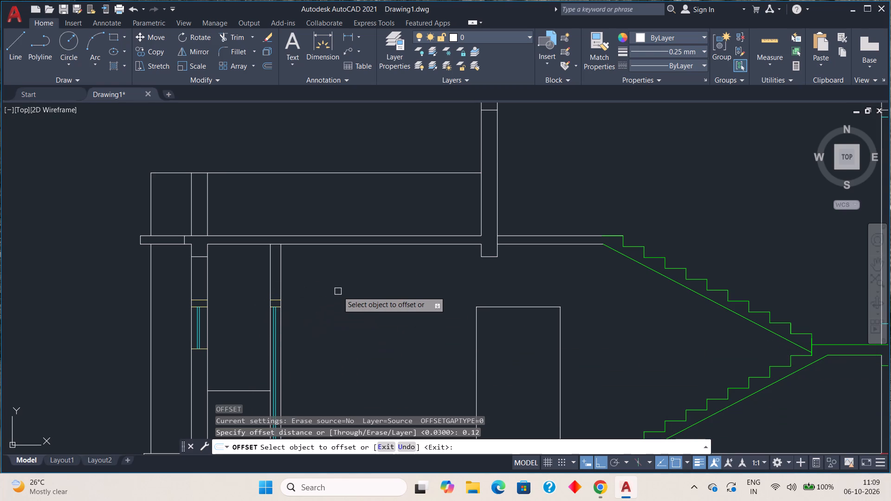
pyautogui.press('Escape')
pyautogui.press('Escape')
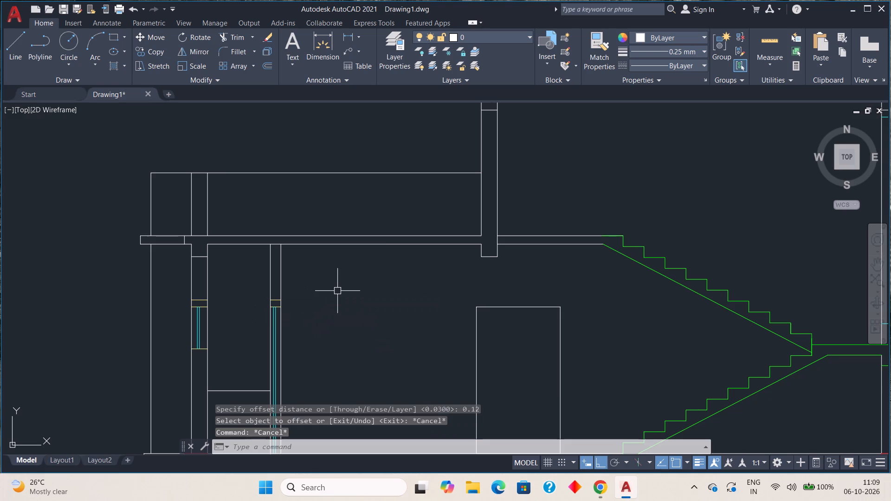
# Offset the top line of the lower roof slab upward by 0.06.
pyautogui.press('o')
pyautogui.press('Return')
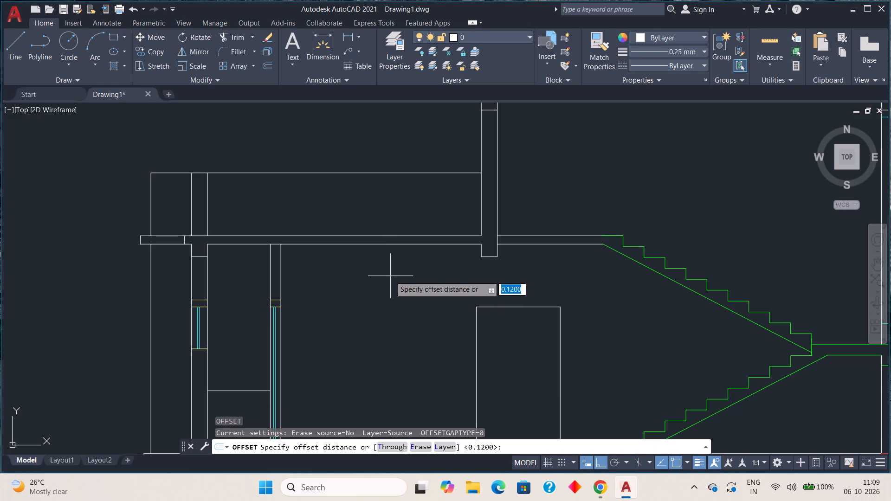
pyautogui.press('0')
pyautogui.write('.0')
pyautogui.press('6')
pyautogui.press('space')
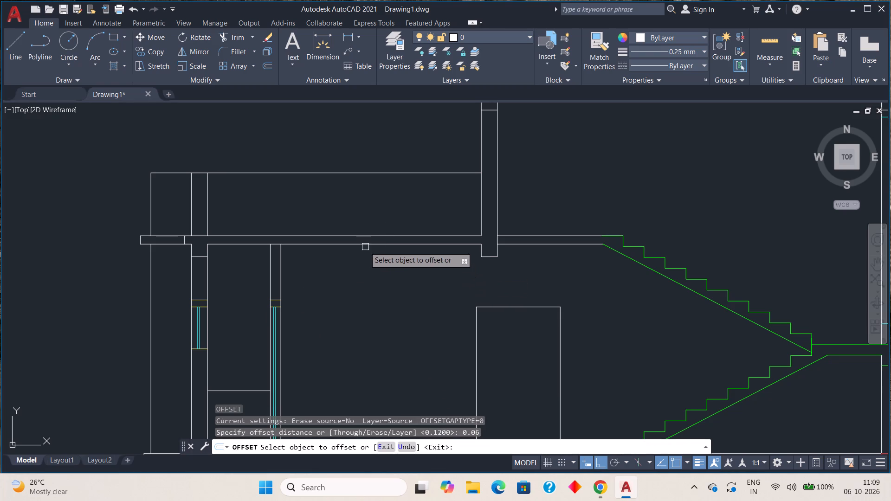
pyautogui.click(362, 237)
pyautogui.click(360, 212)
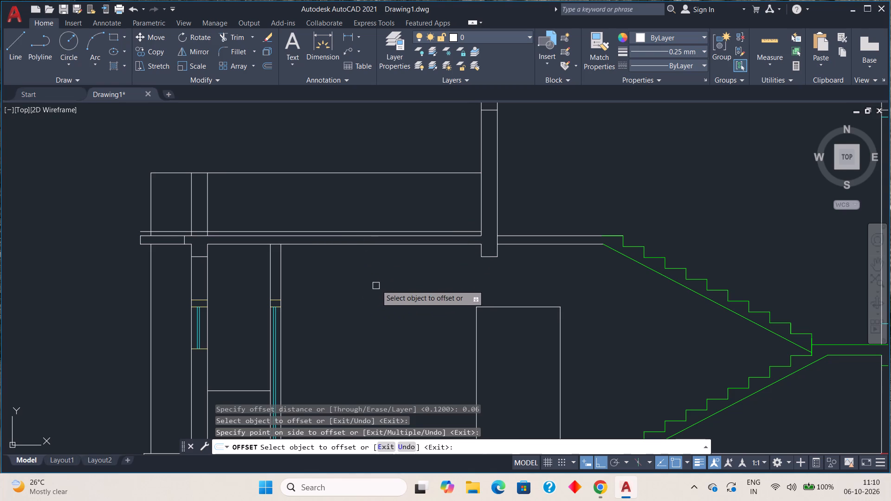
pyautogui.moveTo(370, 211); pyautogui.dragTo(375, 244, button='middle')
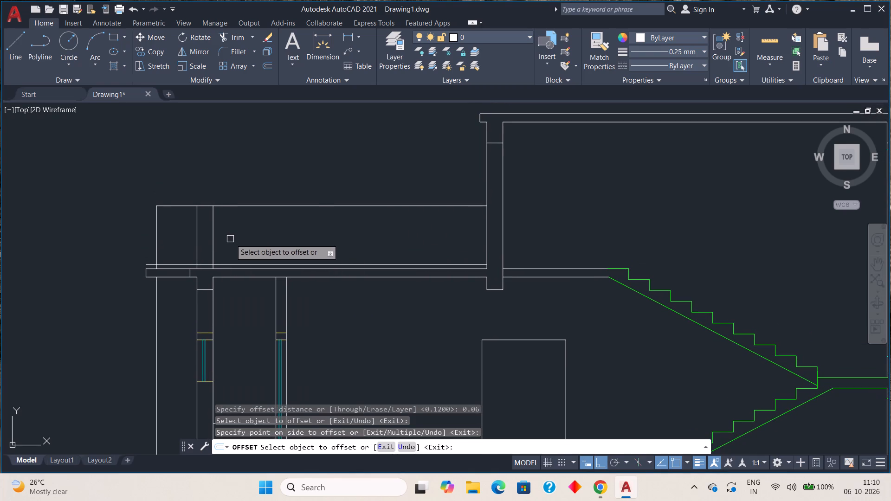
pyautogui.press('Escape')
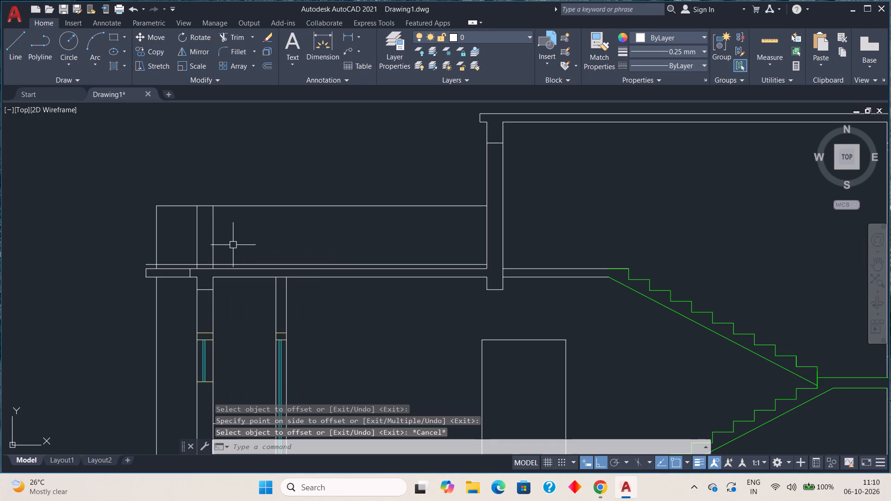
# Trim the offset line above the roof slab back to the inner face of the toilet-side parapet wall.
pyautogui.moveTo(287, 135); pyautogui.dragTo(295, 156, button='middle')
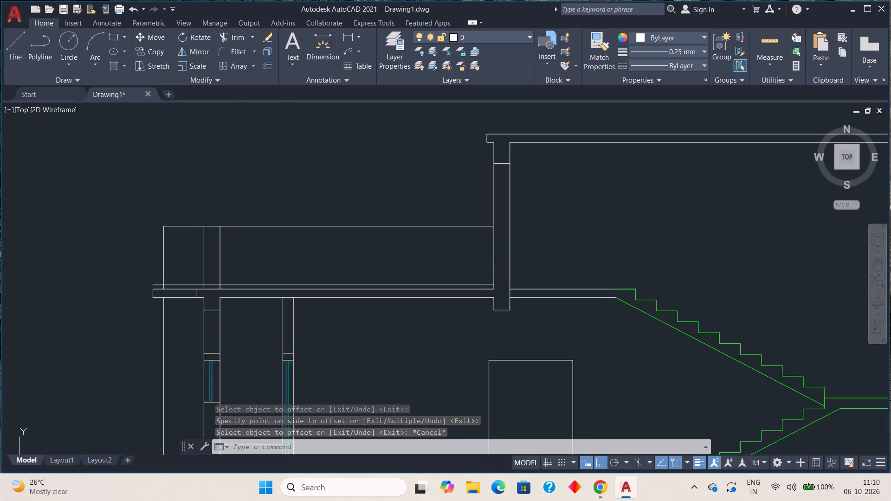
pyautogui.moveTo(295, 156); pyautogui.dragTo(304, 187, button='middle')
pyautogui.click(222, 32)
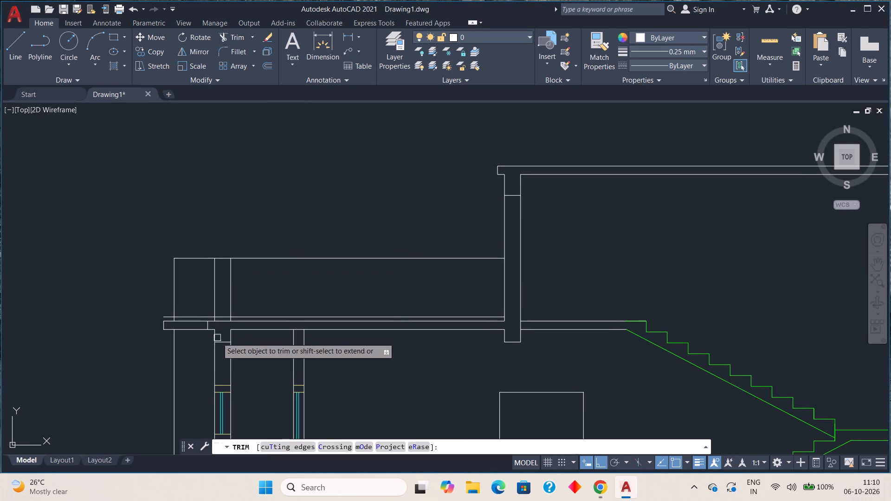
pyautogui.scroll(2, 191, 321)
pyautogui.click(189, 309)
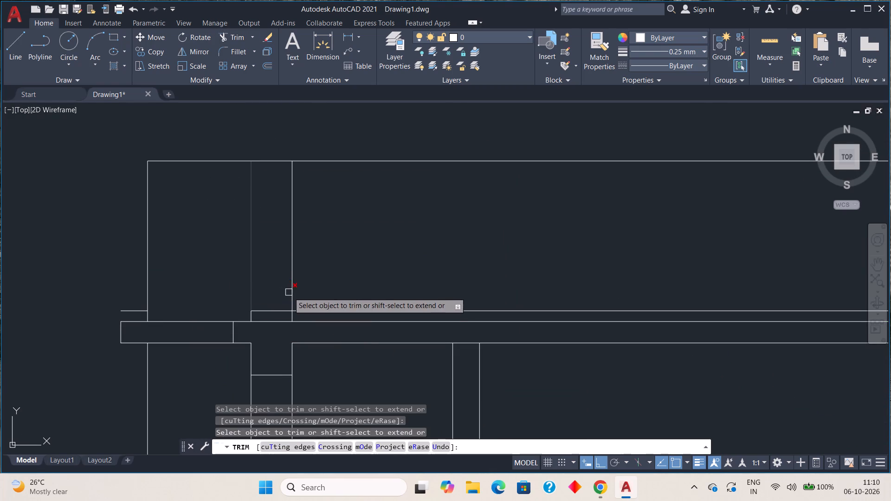
pyautogui.click(277, 309)
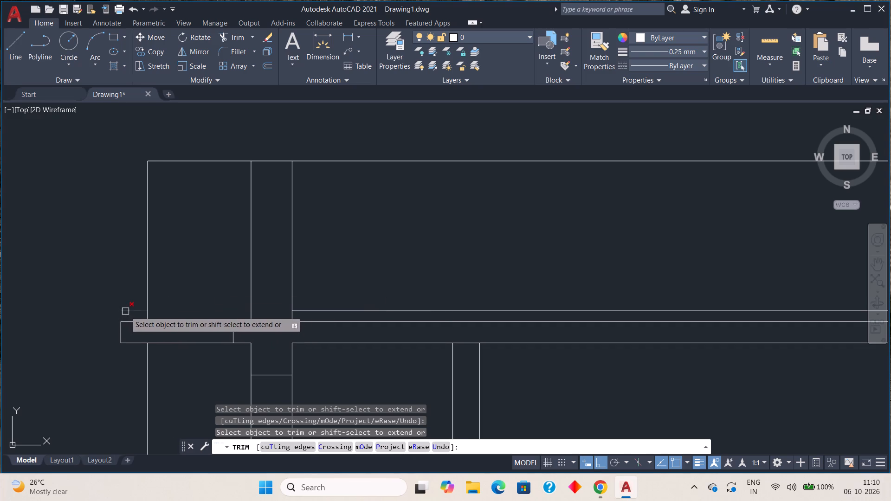
pyautogui.click(126, 311)
pyautogui.scroll(-1, 28, 390)
pyautogui.press('Escape')
pyautogui.press('Escape')
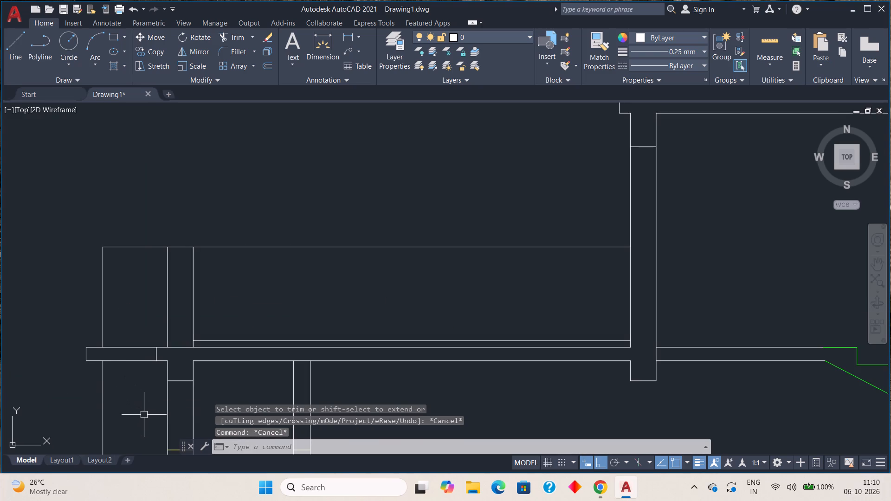
# Offset the top line of the ground floor slab upward by 0.03.
pyautogui.scroll(-1, 150, 415)
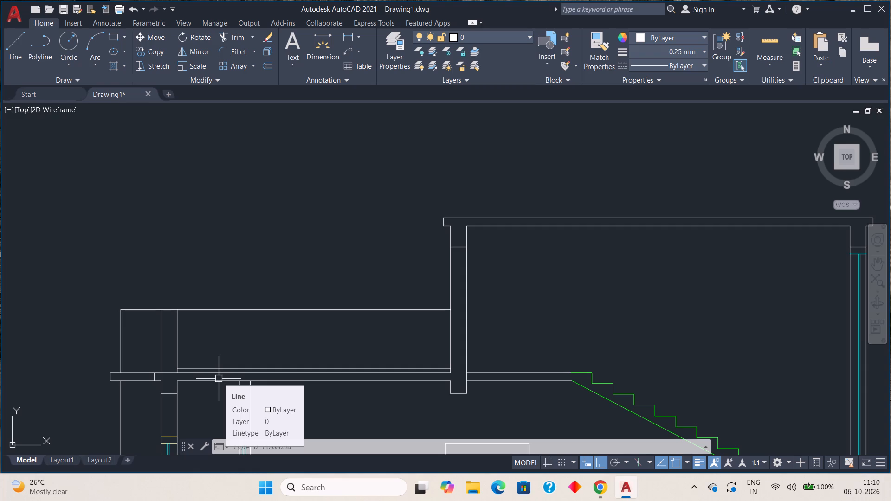
pyautogui.moveTo(331, 393); pyautogui.dragTo(328, 109, button='middle')
pyautogui.scroll(-1, 331, 115)
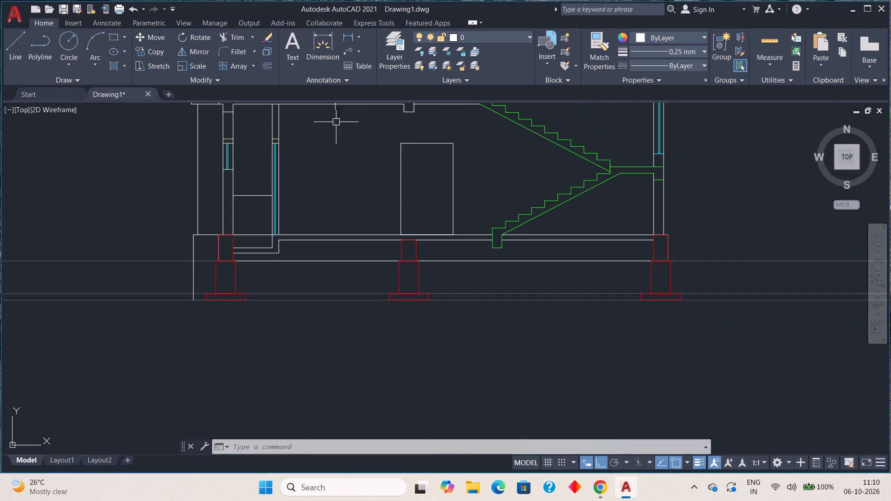
pyautogui.moveTo(354, 213); pyautogui.dragTo(357, 300, button='middle')
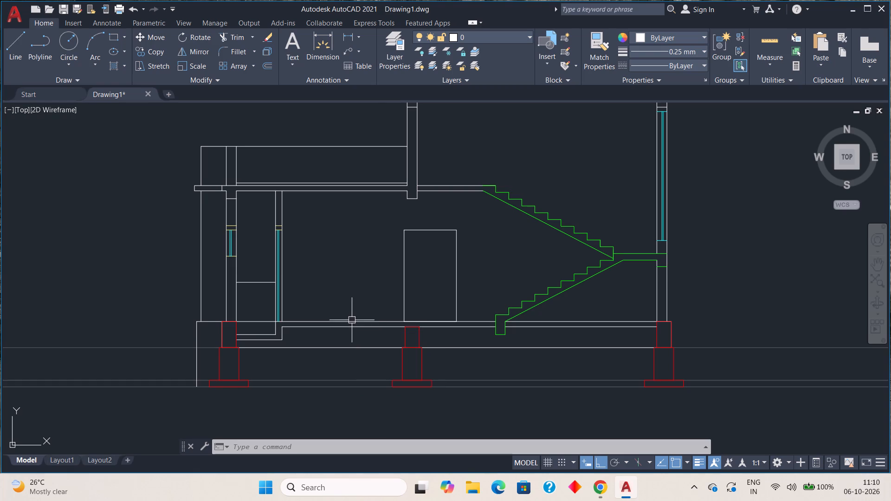
pyautogui.press('o')
pyautogui.press('Return')
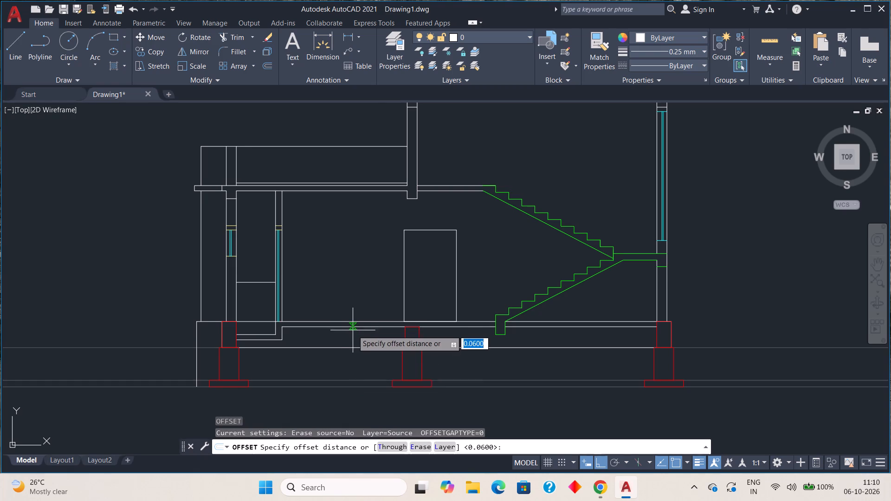
pyautogui.press('0')
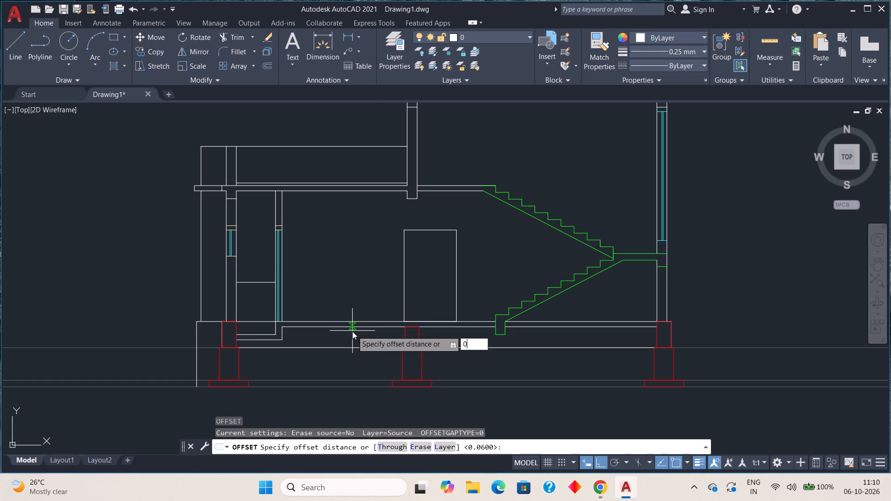
pyautogui.write('.0')
pyautogui.write('3')
pyautogui.press('space')
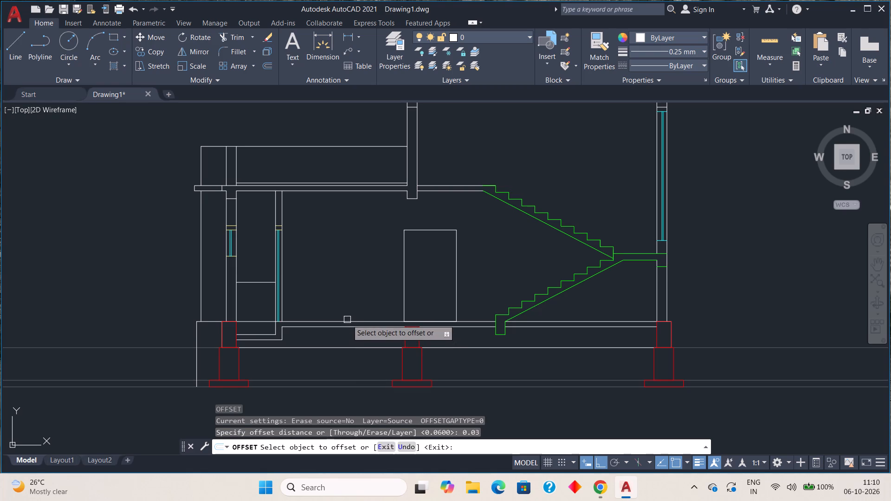
pyautogui.click(347, 320)
pyautogui.click(347, 290)
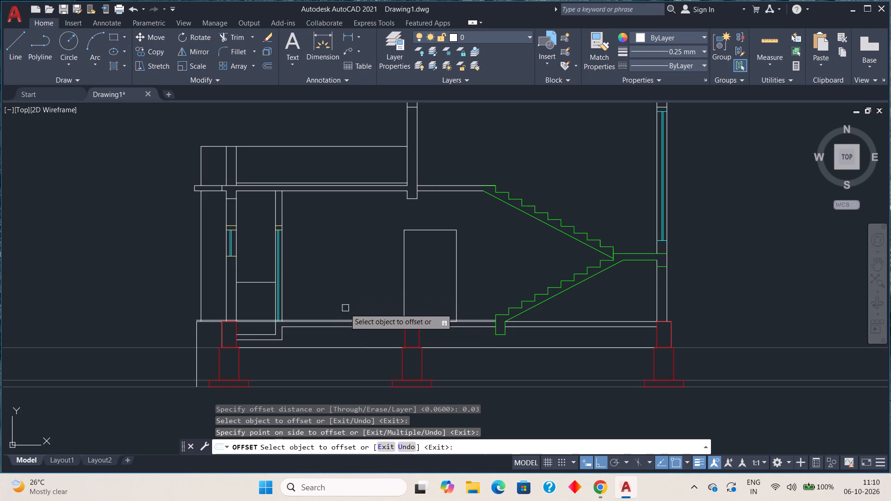
pyautogui.scroll(2, 297, 314)
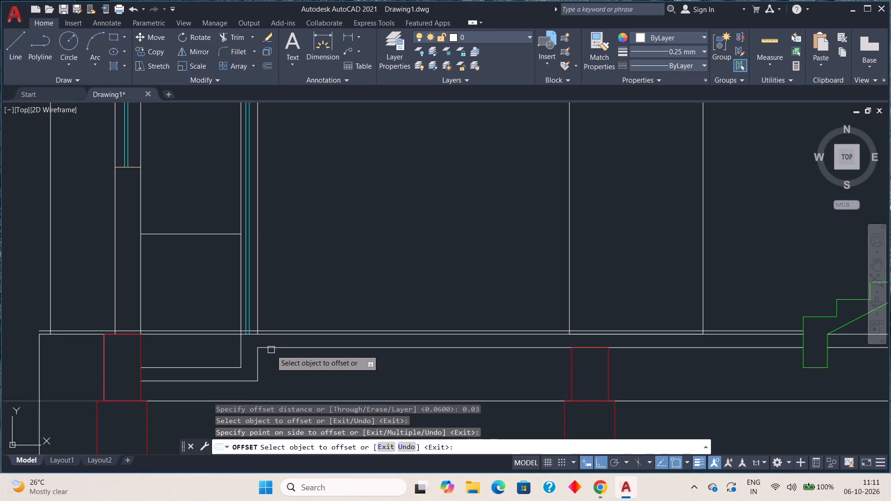
pyautogui.press('Escape')
pyautogui.press('Escape')
# Trim the new floor offset line outside and within the outer toilet wall and across the thickness of the toilet's door partition.
pyautogui.click(220, 34)
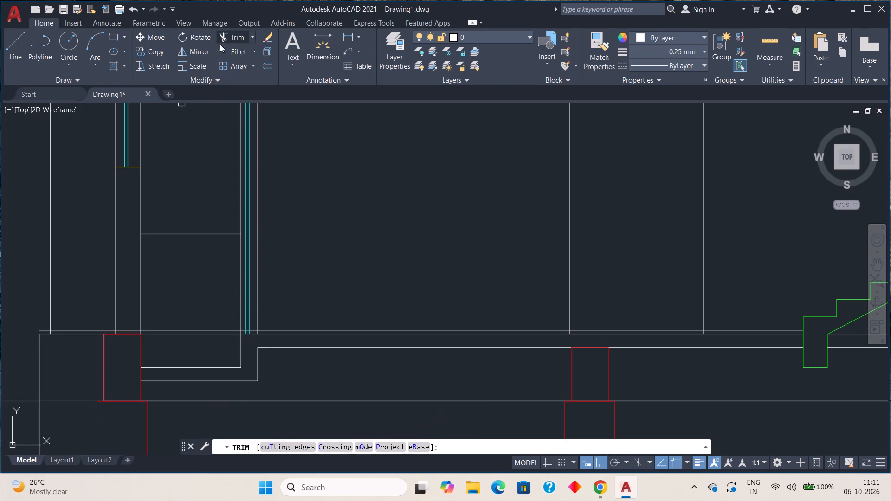
pyautogui.scroll(3, 75, 333)
pyautogui.click(77, 328)
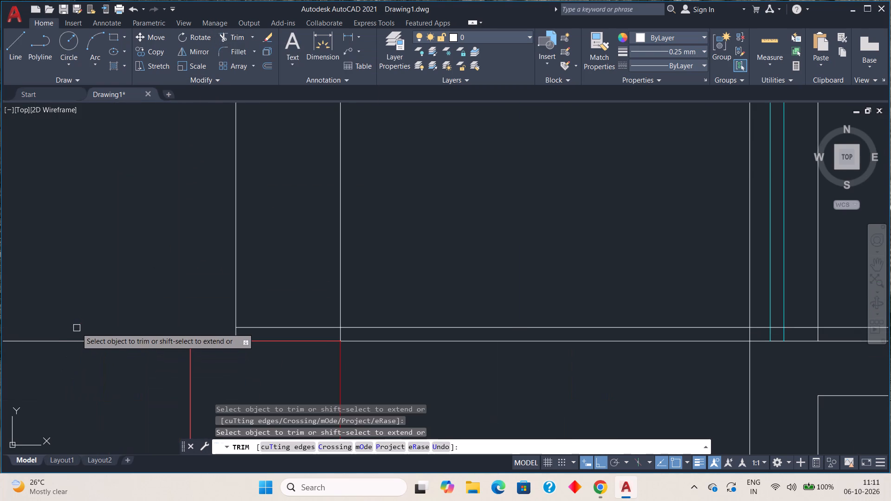
pyautogui.scroll(-2, 78, 328)
pyautogui.moveTo(119, 328); pyautogui.dragTo(309, 300, button='middle')
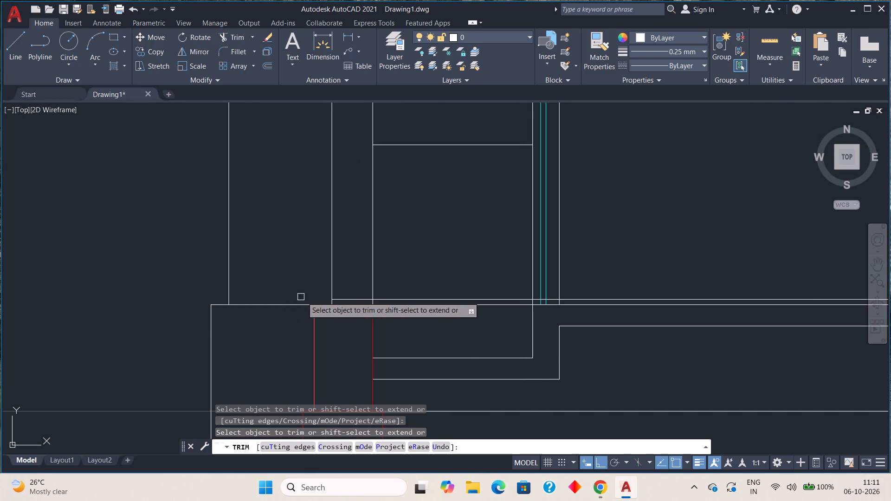
pyautogui.click(360, 297)
pyautogui.scroll(4, 541, 300)
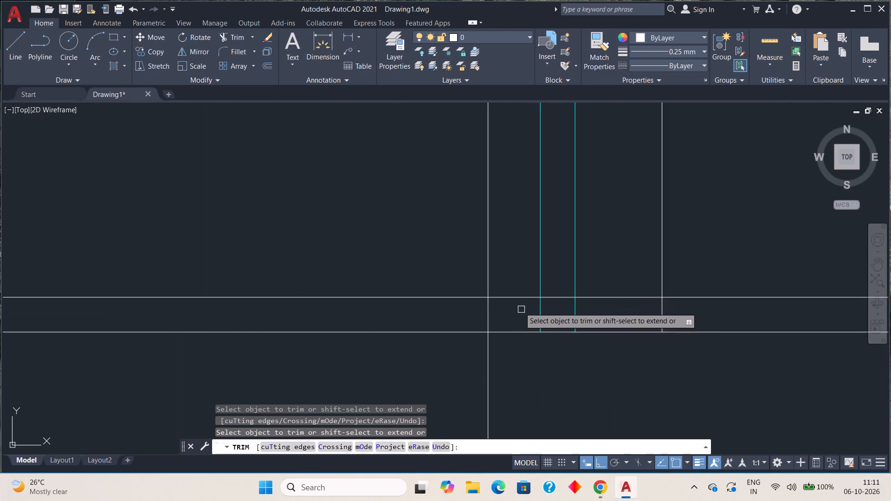
pyautogui.moveTo(513, 272); pyautogui.dragTo(519, 300)
pyautogui.moveTo(551, 275); pyautogui.dragTo(562, 311)
pyautogui.moveTo(592, 258); pyautogui.dragTo(605, 302)
pyautogui.scroll(-3, 603, 300)
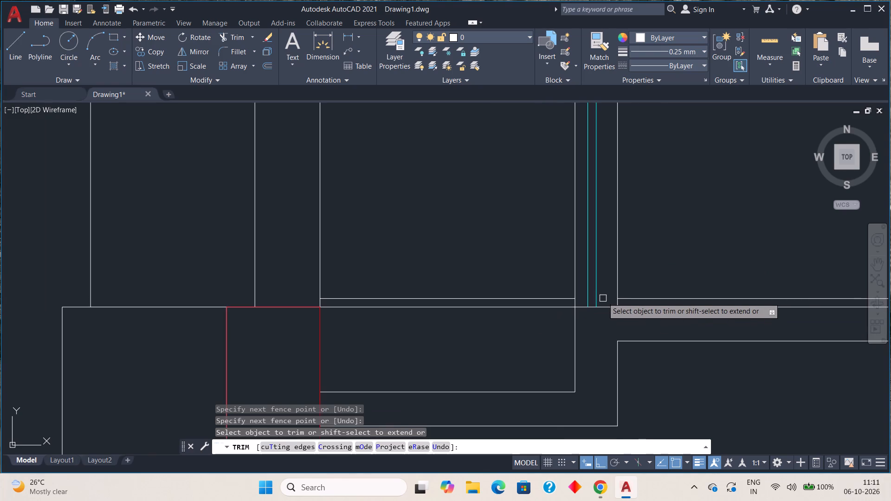
# Trim both vertical side lines of the door opening near the stair where they drop below the floor offset line.
pyautogui.moveTo(647, 294); pyautogui.dragTo(615, 302, button='middle')
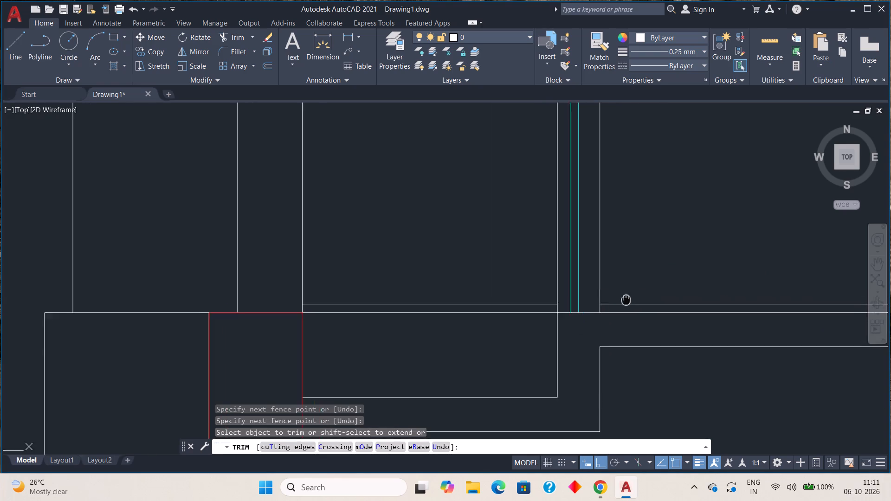
pyautogui.moveTo(615, 302); pyautogui.dragTo(325, 350, button='middle')
pyautogui.moveTo(519, 320); pyautogui.dragTo(293, 343, button='middle')
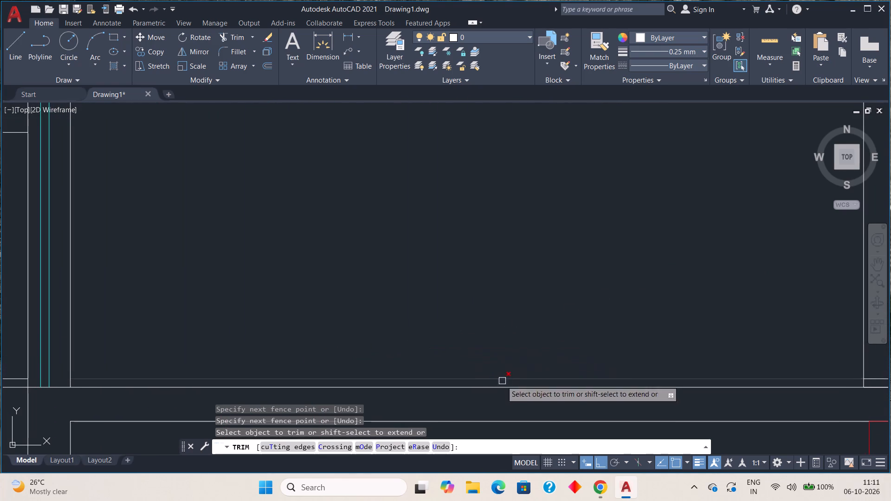
pyautogui.moveTo(501, 381); pyautogui.dragTo(6, 340, button='middle')
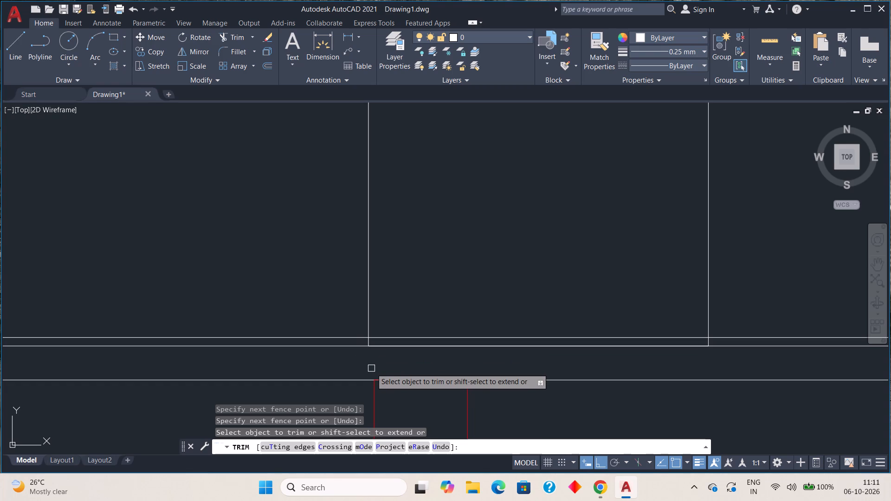
pyautogui.scroll(2, 371, 366)
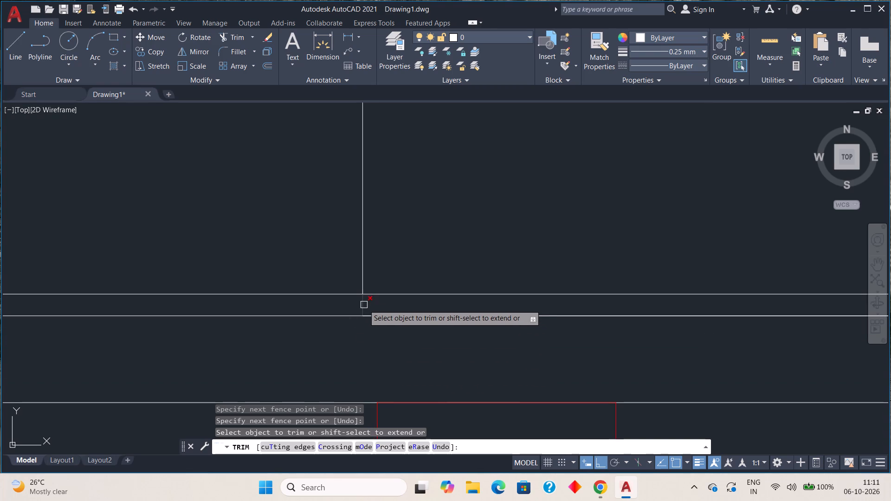
pyautogui.click(364, 305)
pyautogui.scroll(-3, 465, 322)
pyautogui.moveTo(489, 341); pyautogui.dragTo(229, 380, button='middle')
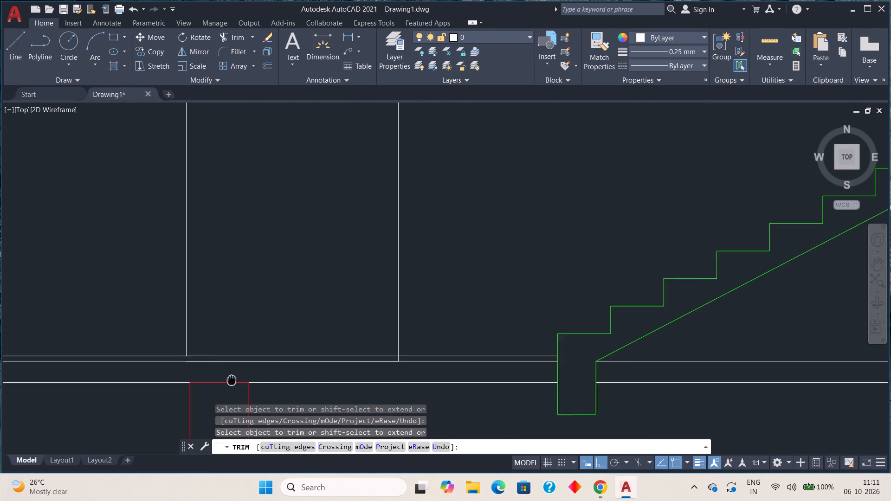
pyautogui.moveTo(229, 380); pyautogui.dragTo(225, 380, button='middle')
pyautogui.scroll(3, 394, 373)
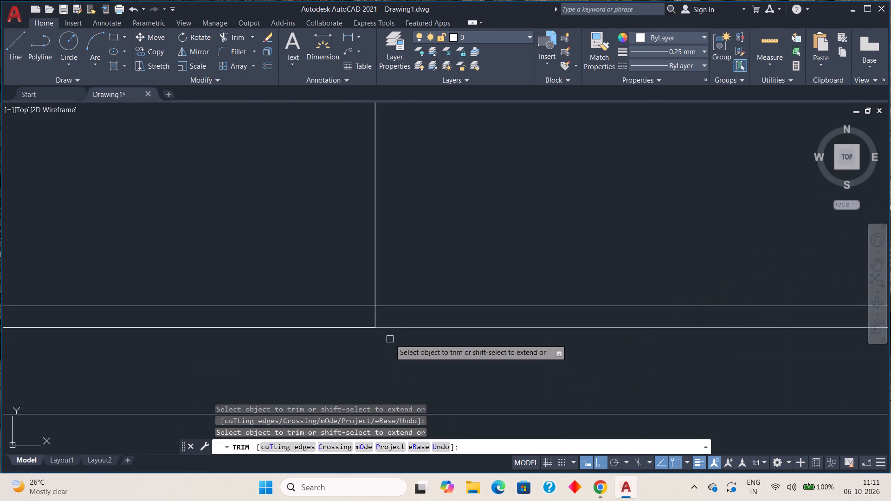
pyautogui.click(377, 317)
pyautogui.scroll(-2, 406, 358)
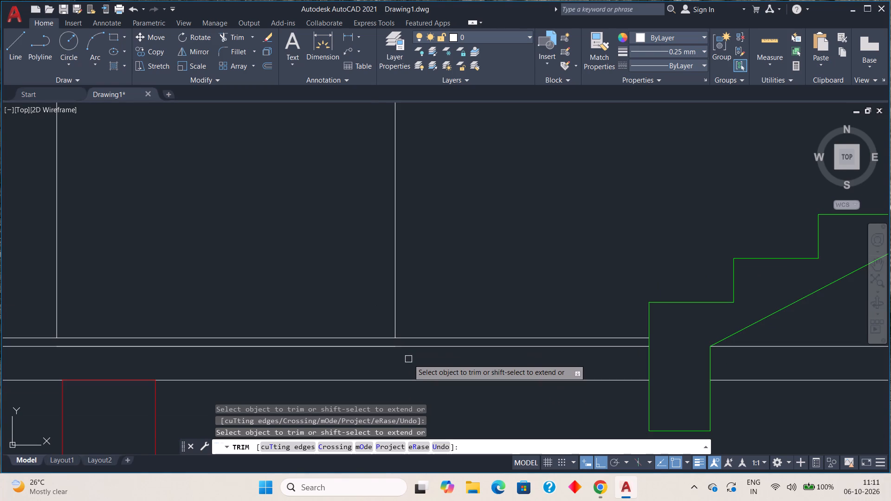
pyautogui.scroll(-1, 425, 363)
pyautogui.moveTo(446, 358); pyautogui.dragTo(195, 350, button='middle')
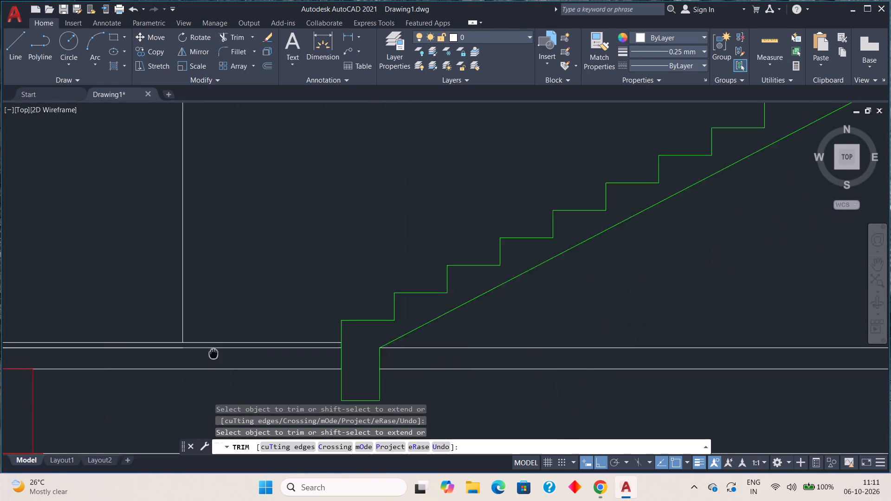
pyautogui.moveTo(195, 350); pyautogui.dragTo(171, 344, button='middle')
pyautogui.scroll(-1, 301, 337)
pyautogui.press('Escape')
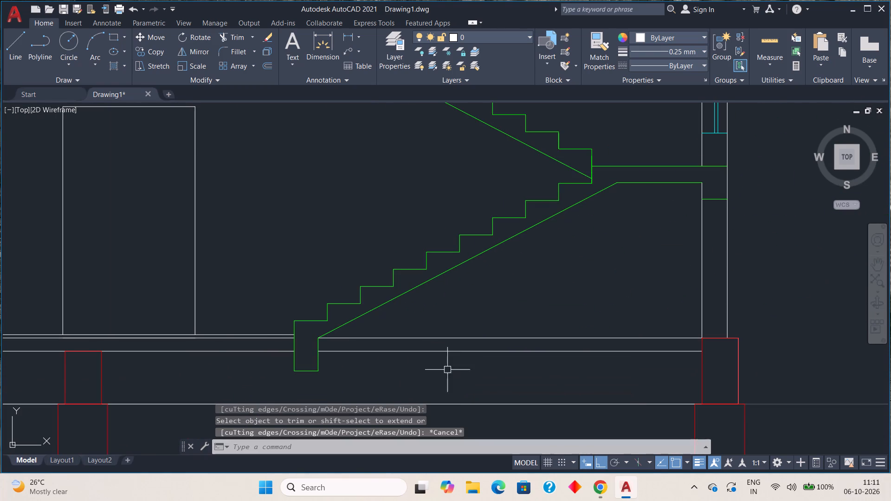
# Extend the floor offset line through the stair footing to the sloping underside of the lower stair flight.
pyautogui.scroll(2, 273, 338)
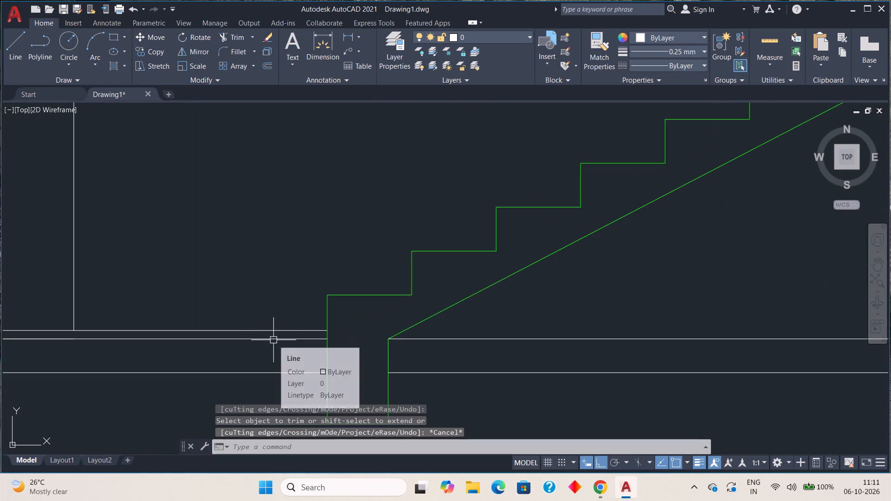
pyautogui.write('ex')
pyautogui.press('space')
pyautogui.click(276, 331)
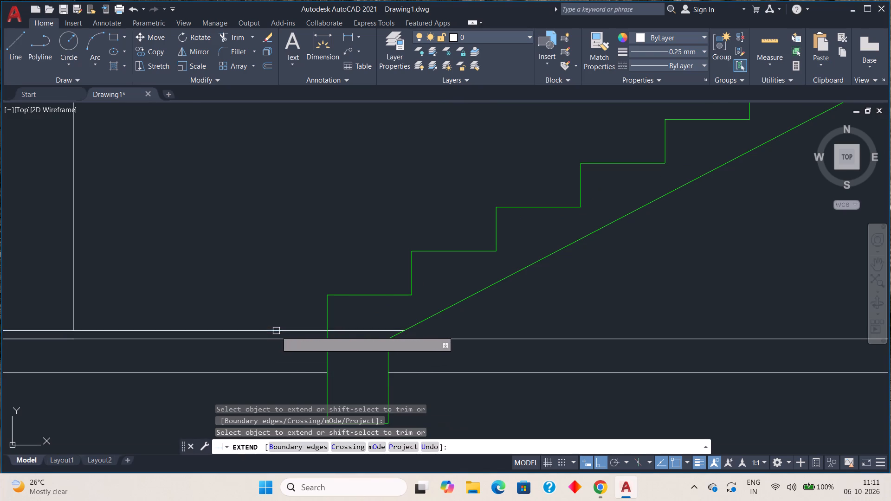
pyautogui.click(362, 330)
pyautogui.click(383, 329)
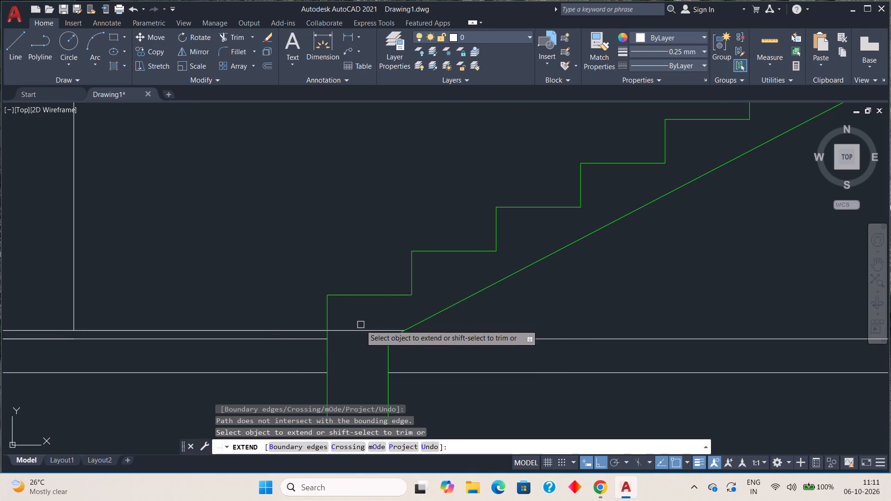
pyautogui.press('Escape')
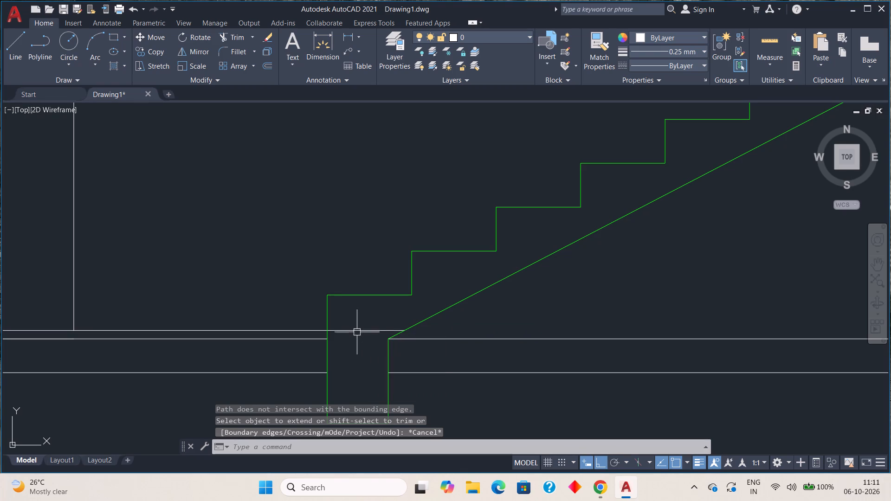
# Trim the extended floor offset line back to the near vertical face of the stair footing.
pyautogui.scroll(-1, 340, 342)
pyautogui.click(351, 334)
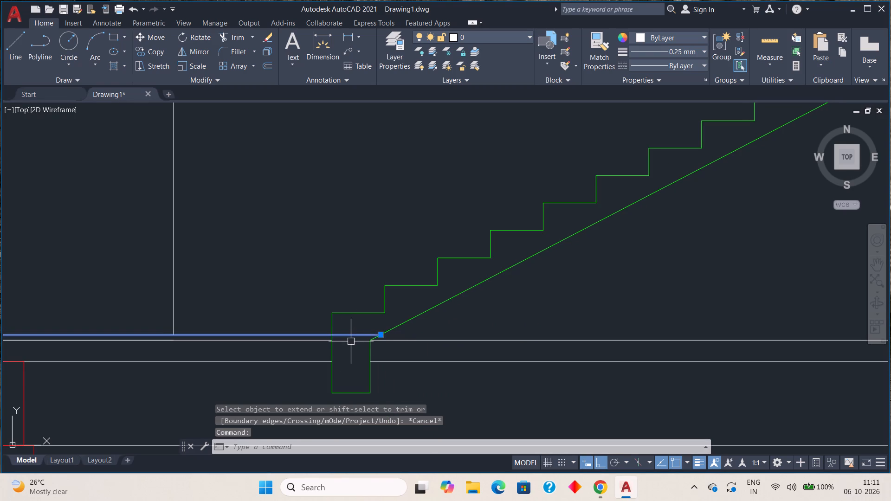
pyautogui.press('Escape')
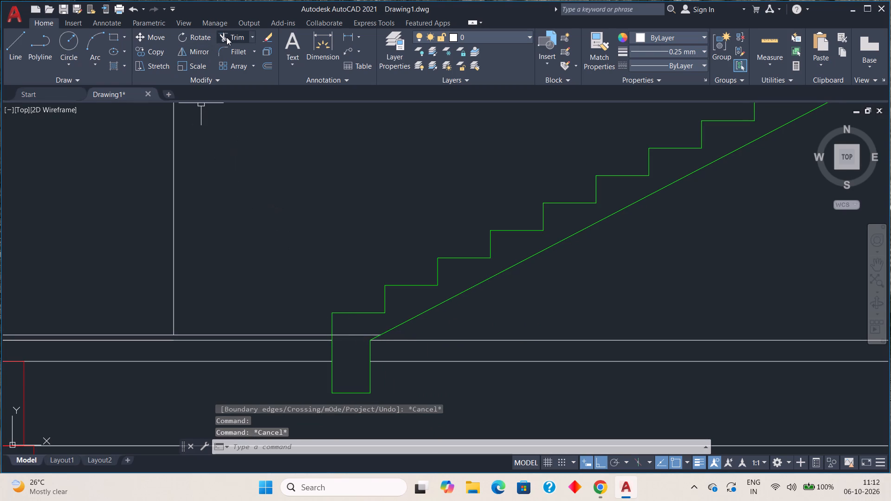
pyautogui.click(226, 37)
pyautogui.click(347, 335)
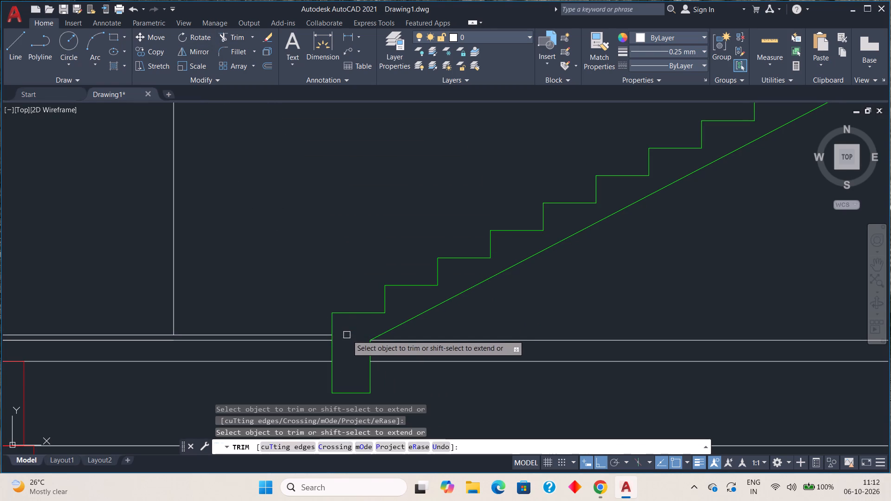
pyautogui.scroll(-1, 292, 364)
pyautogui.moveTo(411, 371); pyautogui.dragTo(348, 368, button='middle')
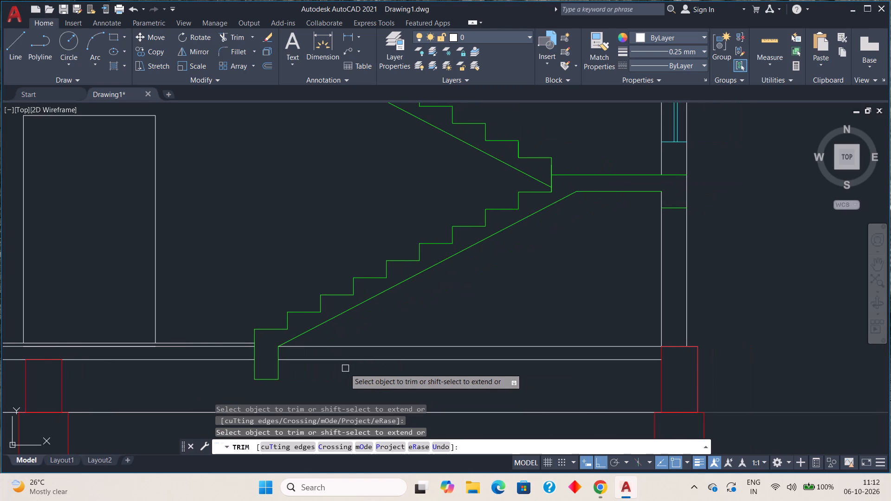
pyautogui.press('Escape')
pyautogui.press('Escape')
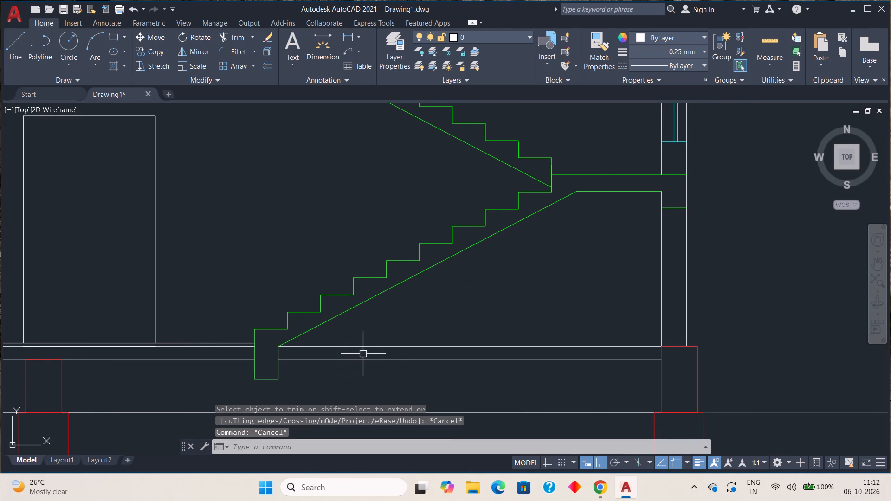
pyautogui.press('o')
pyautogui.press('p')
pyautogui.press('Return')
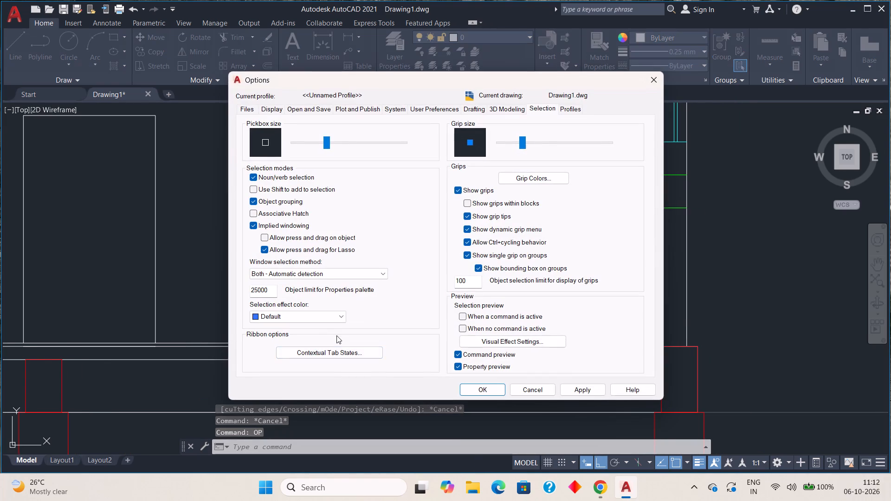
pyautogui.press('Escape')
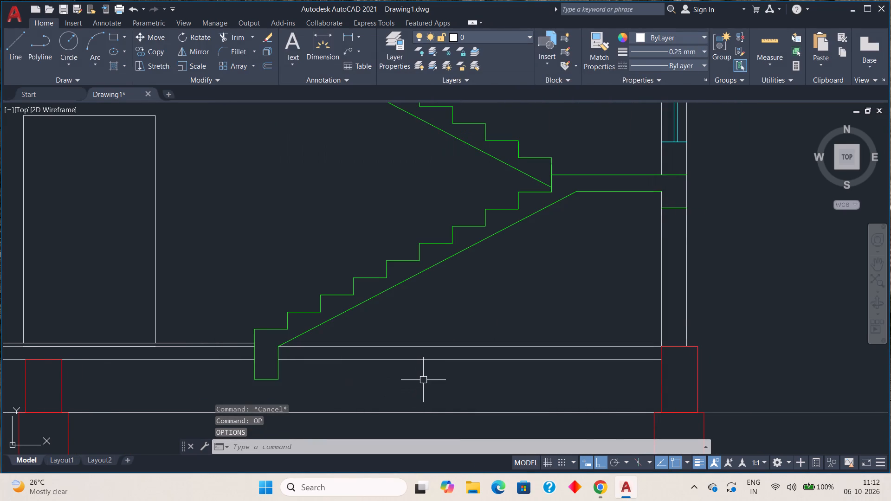
# Offset the floor line between the stair footing and the stair-side outer wall upward by 0.03.
pyautogui.press('o')
pyautogui.press('Return')
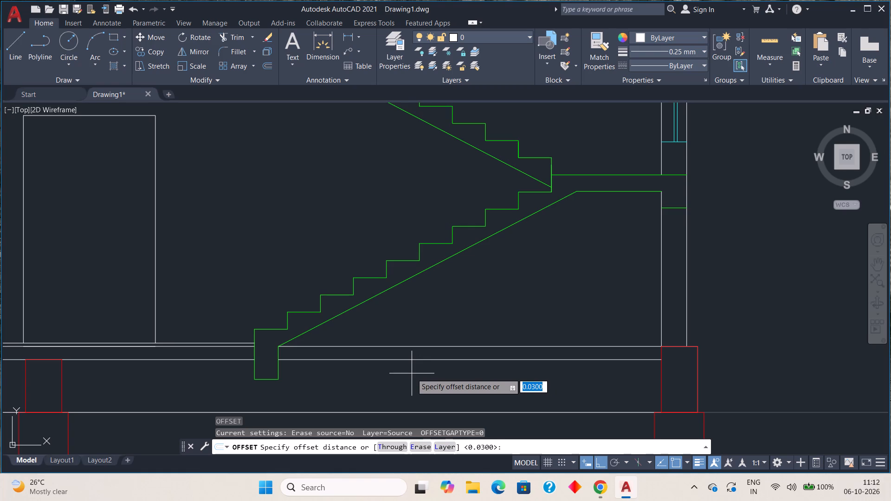
pyautogui.press('space')
pyautogui.click(424, 348)
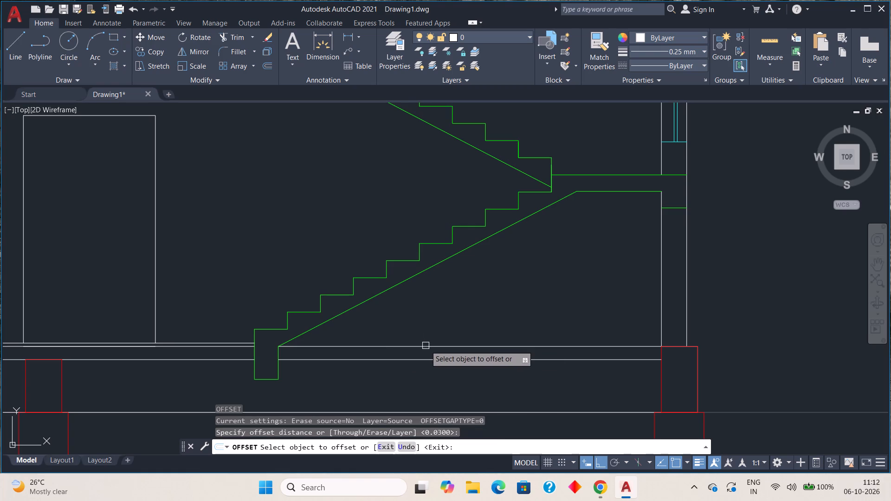
pyautogui.click(426, 346)
pyautogui.click(425, 331)
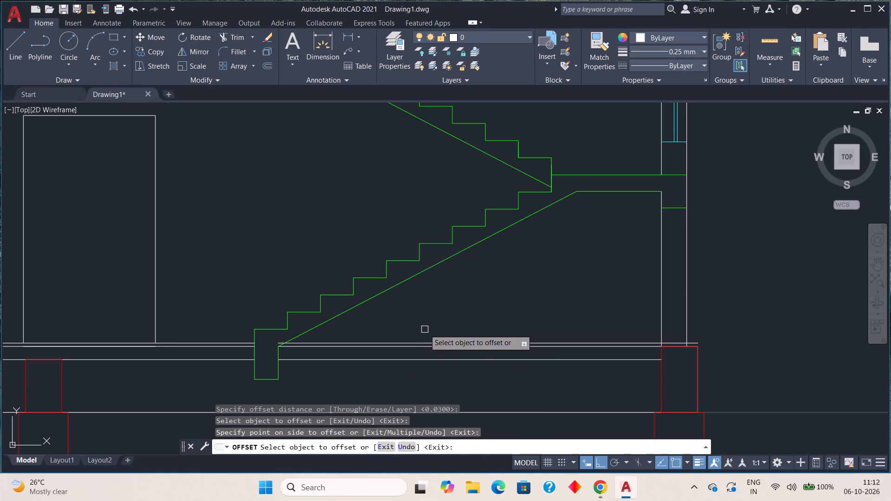
pyautogui.press('Escape')
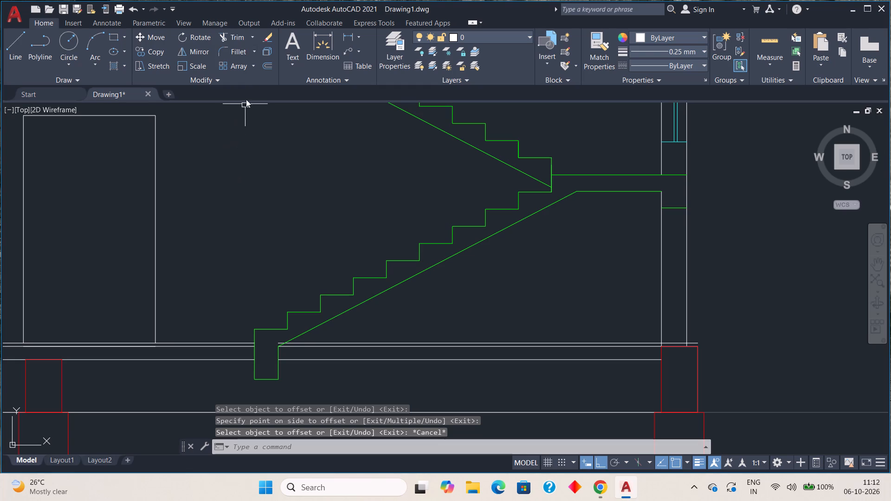
# Trim the new floor offset line back to the sloping stair underside, beyond the outer wall and across the wall's thickness.
pyautogui.click(239, 42)
pyautogui.scroll(3, 278, 346)
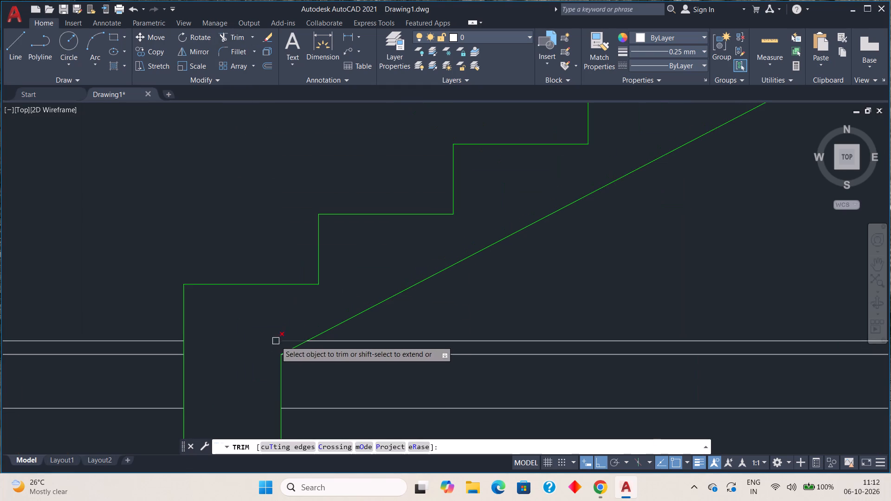
pyautogui.click(287, 341)
pyautogui.scroll(-3, 436, 348)
pyautogui.moveTo(612, 347); pyautogui.dragTo(610, 347, button='middle')
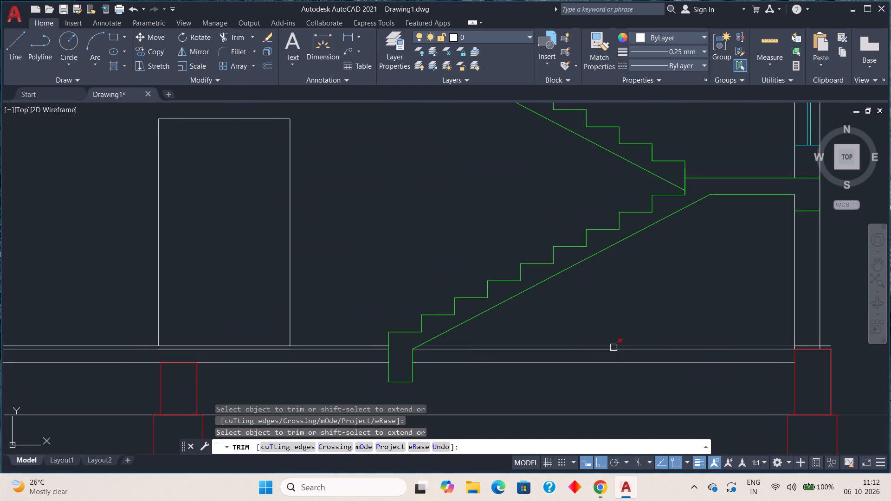
pyautogui.moveTo(610, 347); pyautogui.dragTo(251, 384, button='middle')
pyautogui.scroll(3, 462, 389)
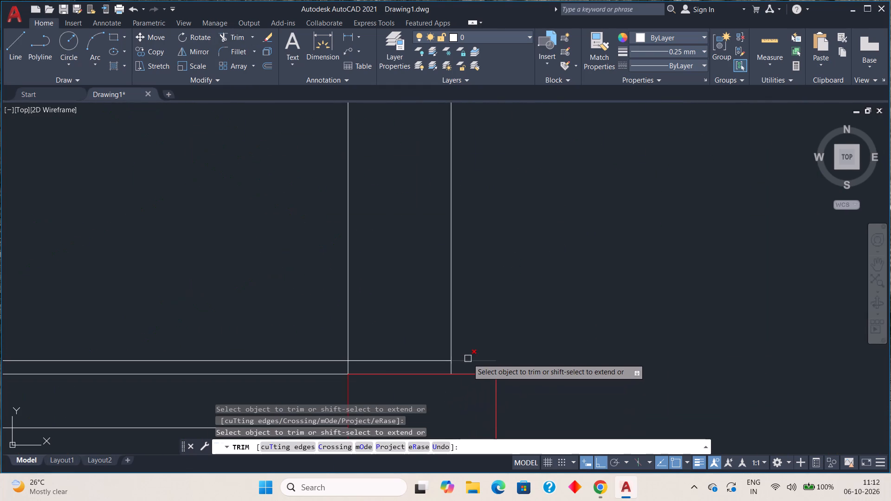
pyautogui.click(468, 359)
pyautogui.click(425, 363)
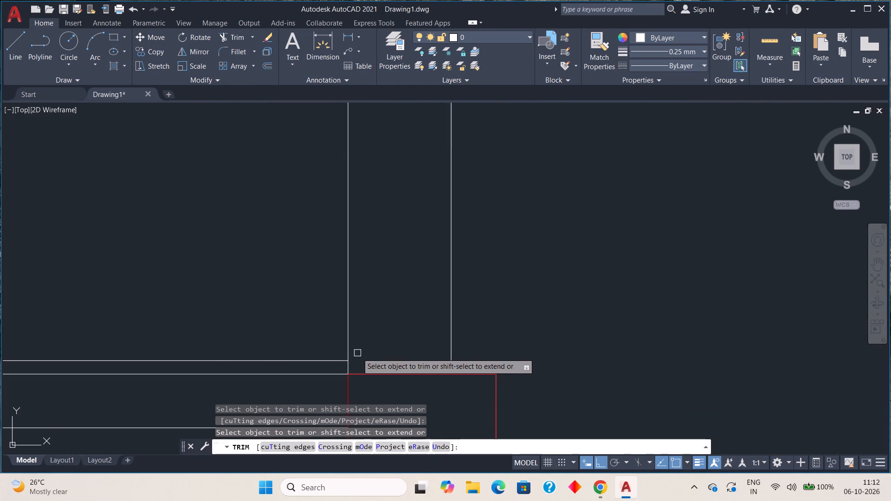
pyautogui.press('Escape')
pyautogui.press('Escape')
pyautogui.press('Escape')
pyautogui.press('Escape')
pyautogui.scroll(-3, 359, 361)
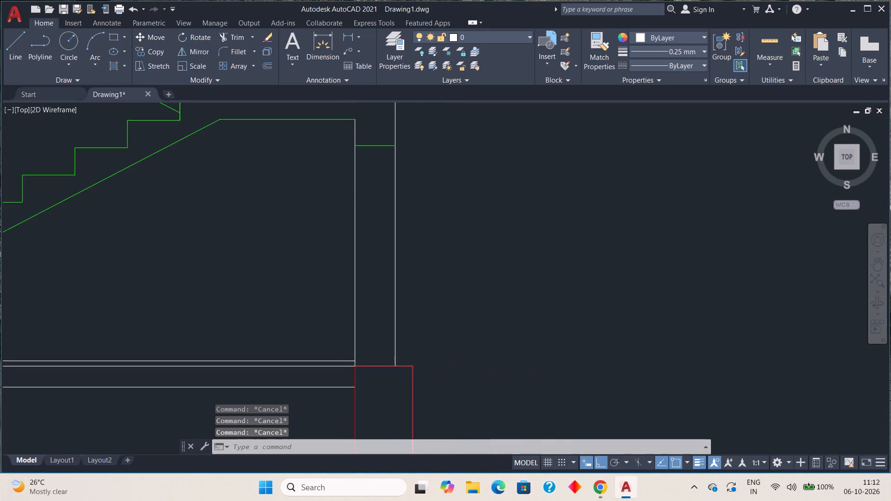
pyautogui.scroll(-1, 358, 363)
pyautogui.scroll(-2, 310, 321)
pyautogui.moveTo(317, 333); pyautogui.dragTo(345, 340, button='middle')
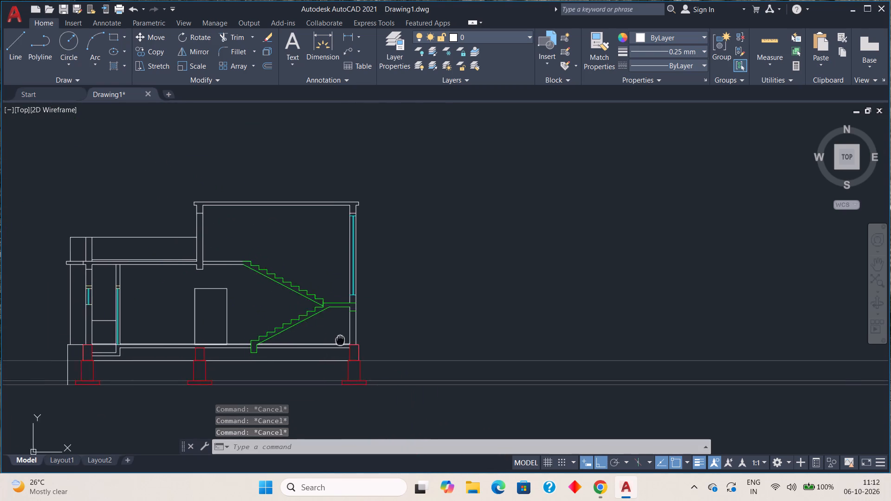
pyautogui.moveTo(345, 340); pyautogui.dragTo(411, 325, button='middle')
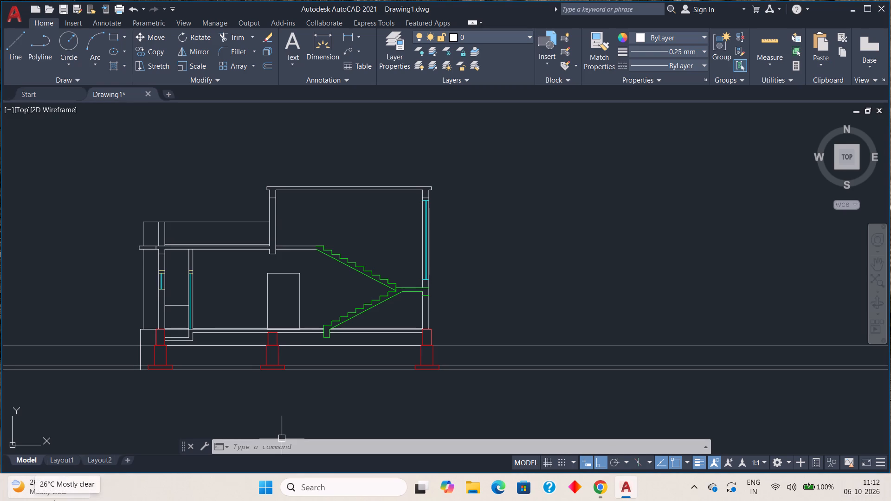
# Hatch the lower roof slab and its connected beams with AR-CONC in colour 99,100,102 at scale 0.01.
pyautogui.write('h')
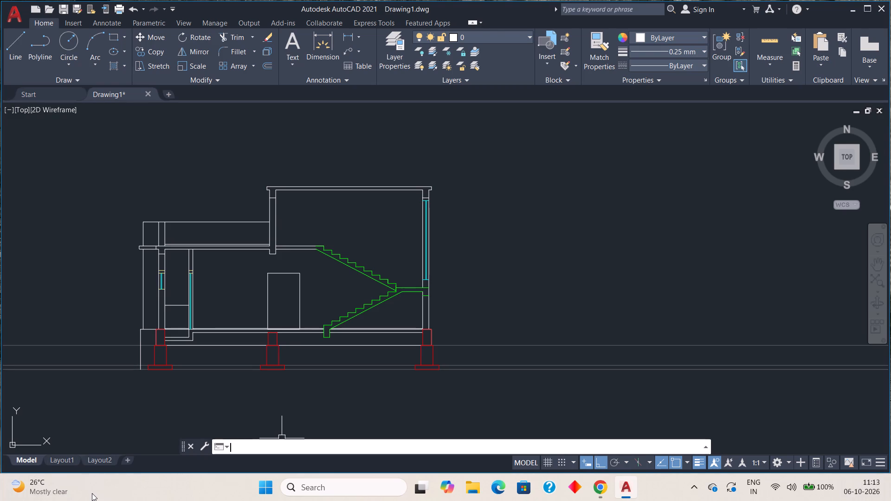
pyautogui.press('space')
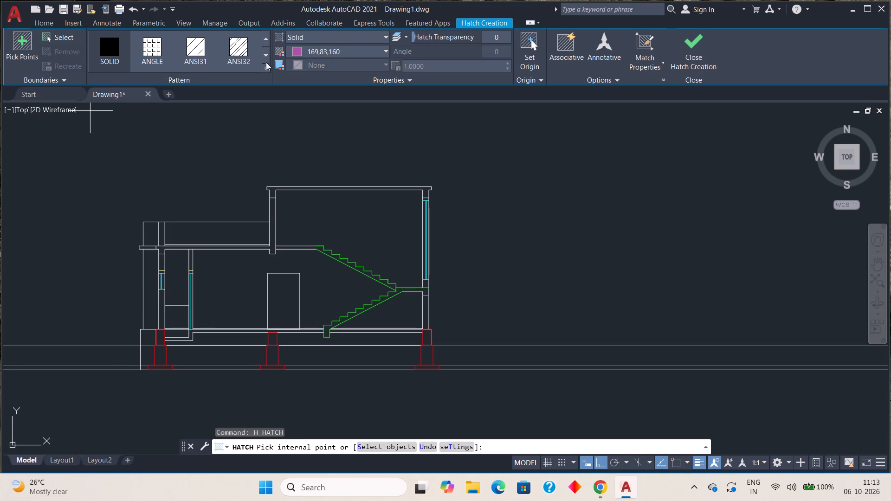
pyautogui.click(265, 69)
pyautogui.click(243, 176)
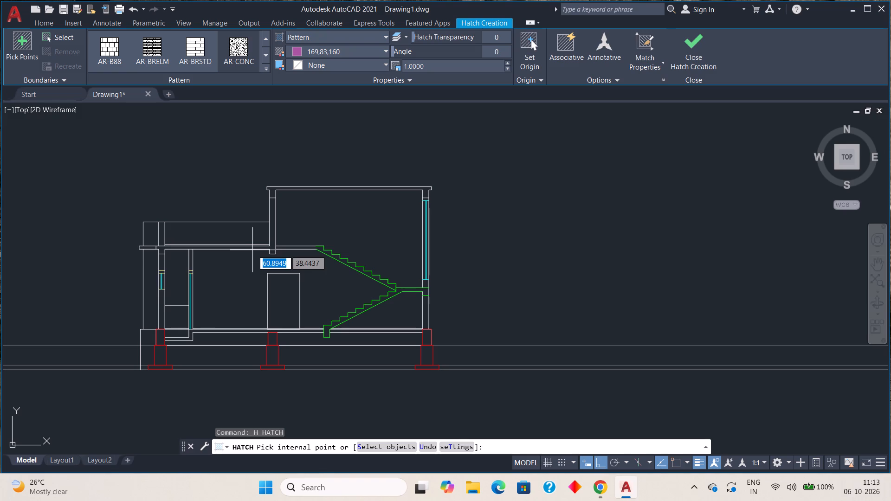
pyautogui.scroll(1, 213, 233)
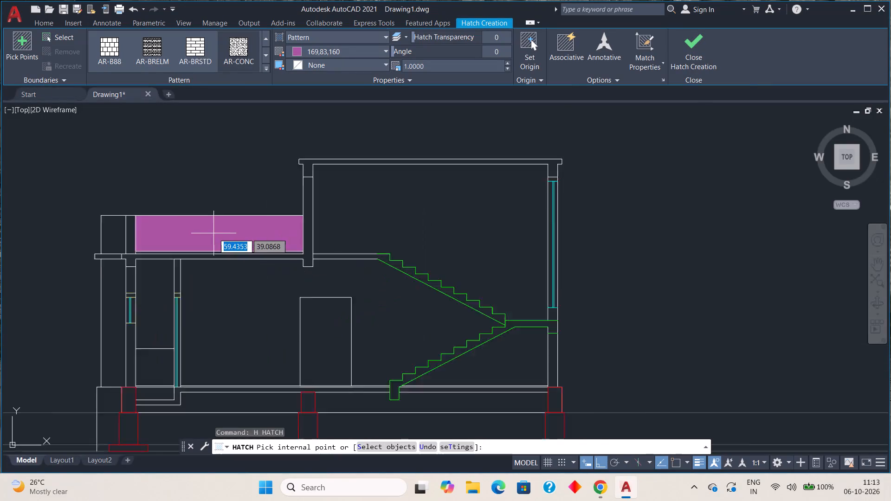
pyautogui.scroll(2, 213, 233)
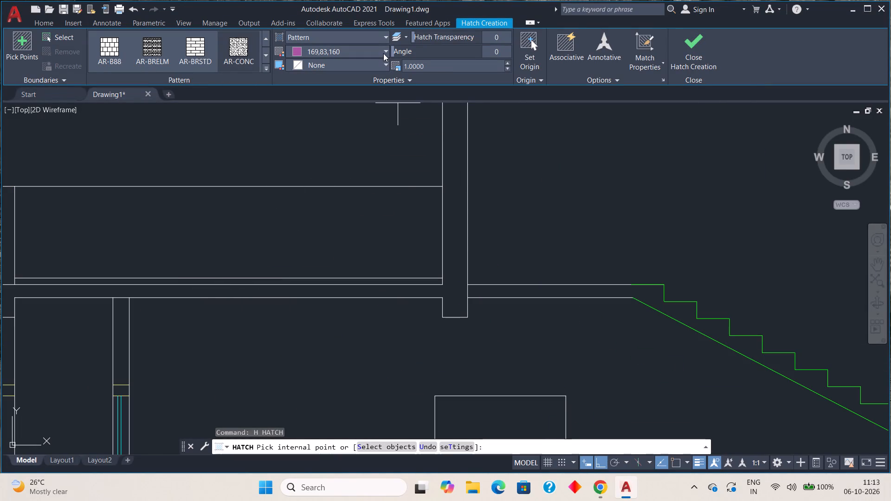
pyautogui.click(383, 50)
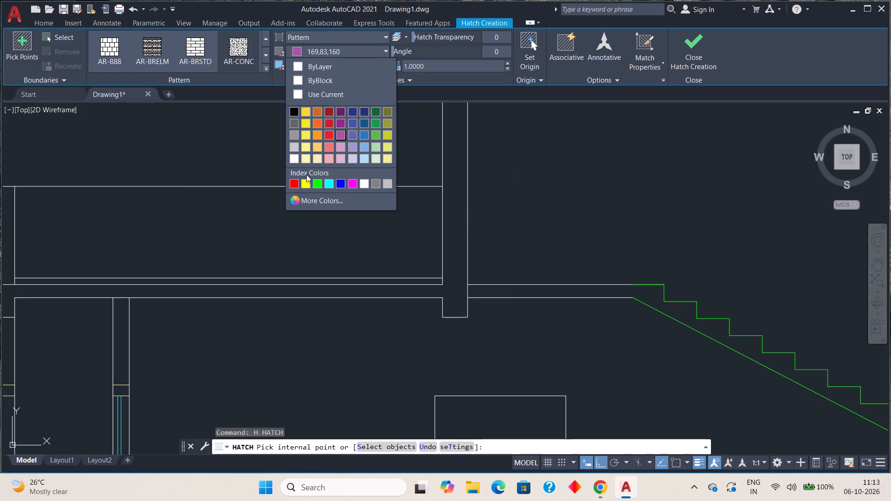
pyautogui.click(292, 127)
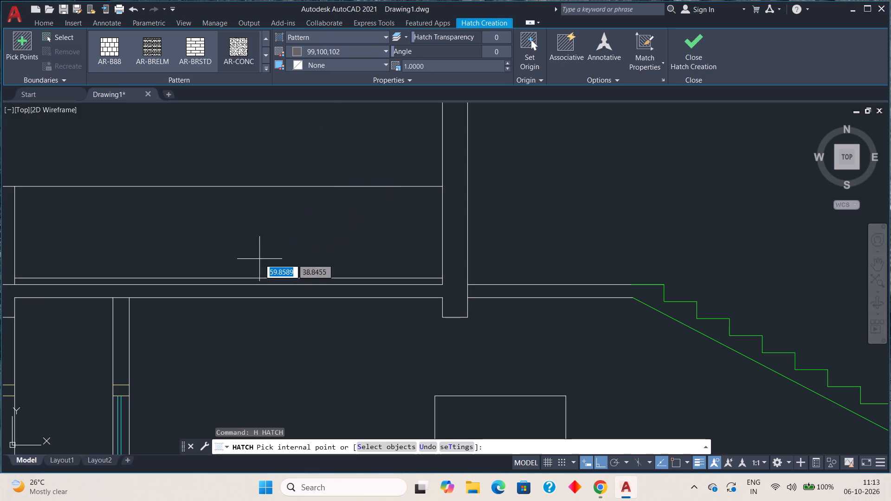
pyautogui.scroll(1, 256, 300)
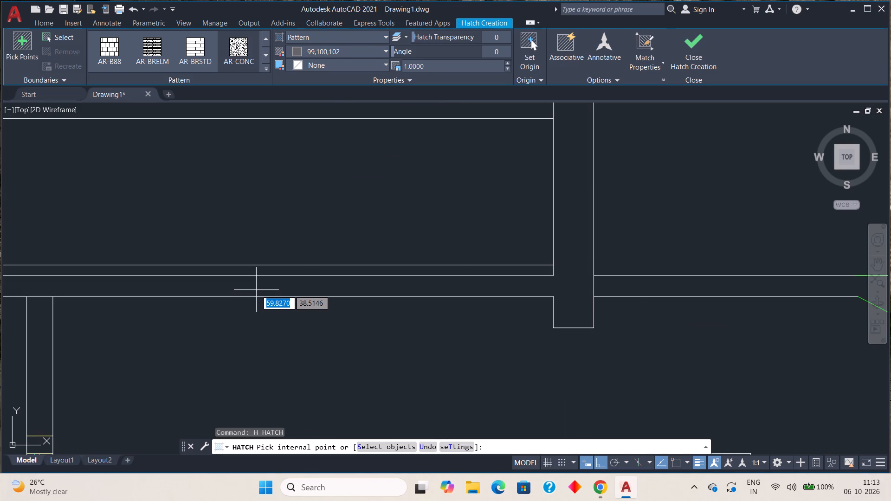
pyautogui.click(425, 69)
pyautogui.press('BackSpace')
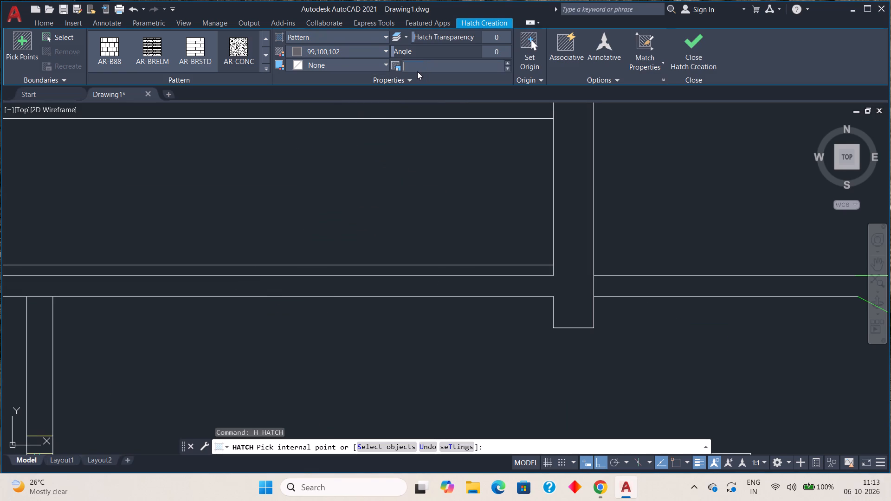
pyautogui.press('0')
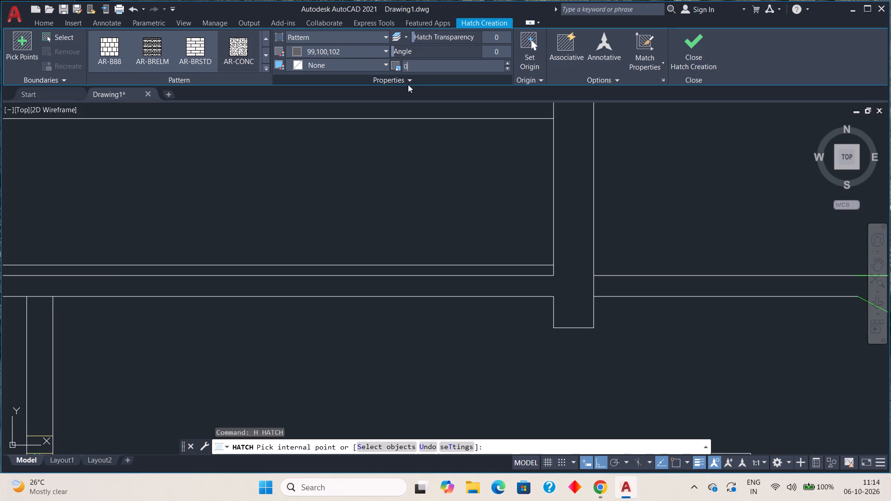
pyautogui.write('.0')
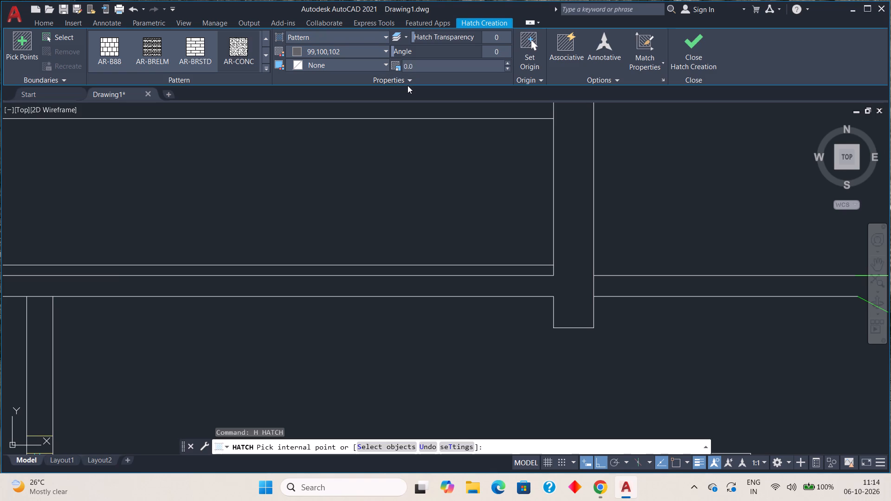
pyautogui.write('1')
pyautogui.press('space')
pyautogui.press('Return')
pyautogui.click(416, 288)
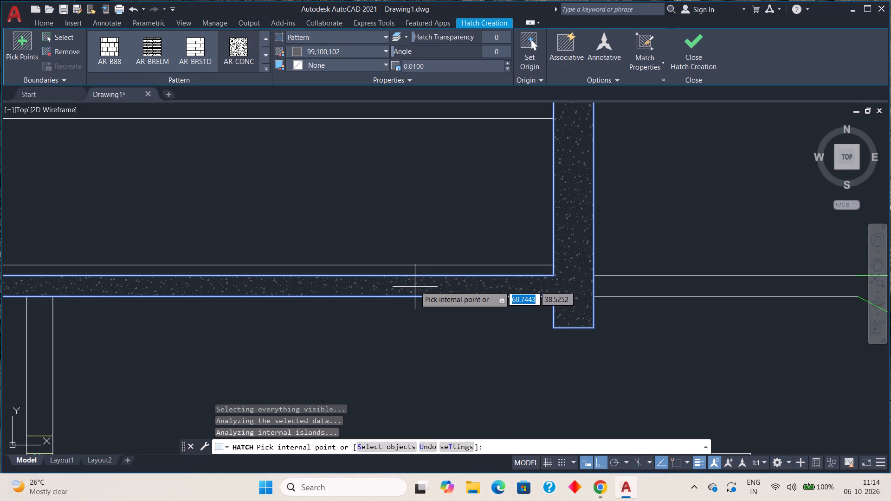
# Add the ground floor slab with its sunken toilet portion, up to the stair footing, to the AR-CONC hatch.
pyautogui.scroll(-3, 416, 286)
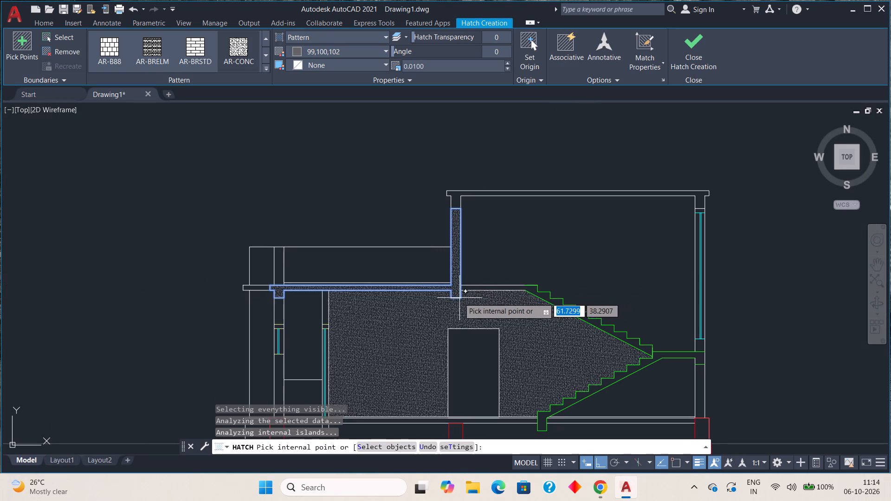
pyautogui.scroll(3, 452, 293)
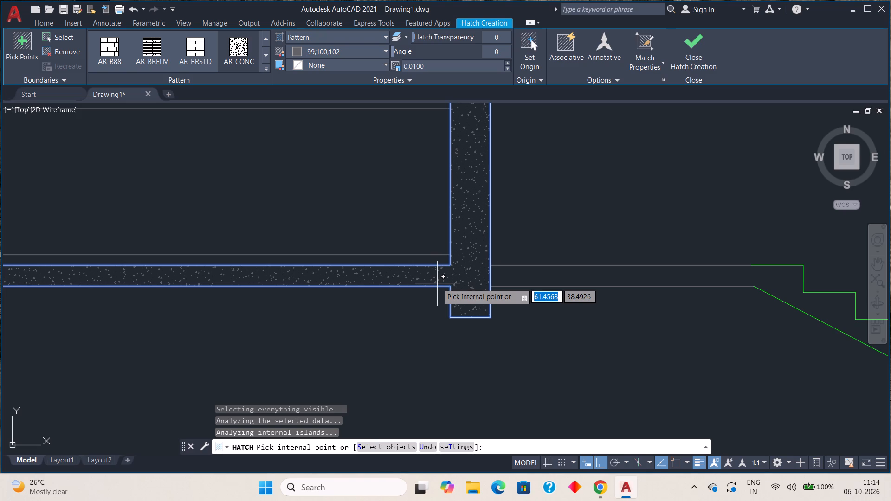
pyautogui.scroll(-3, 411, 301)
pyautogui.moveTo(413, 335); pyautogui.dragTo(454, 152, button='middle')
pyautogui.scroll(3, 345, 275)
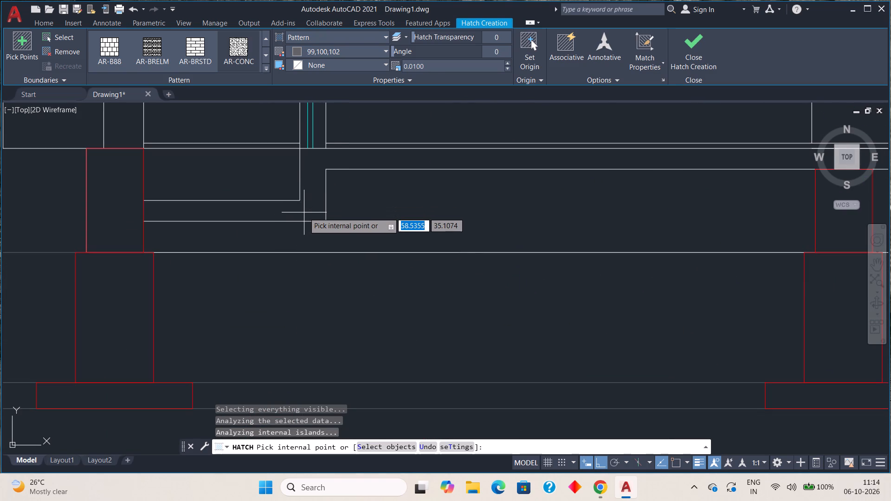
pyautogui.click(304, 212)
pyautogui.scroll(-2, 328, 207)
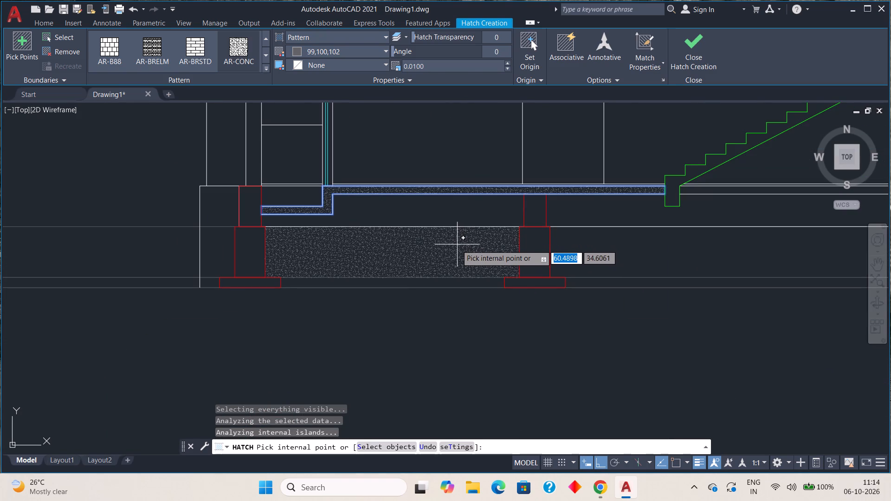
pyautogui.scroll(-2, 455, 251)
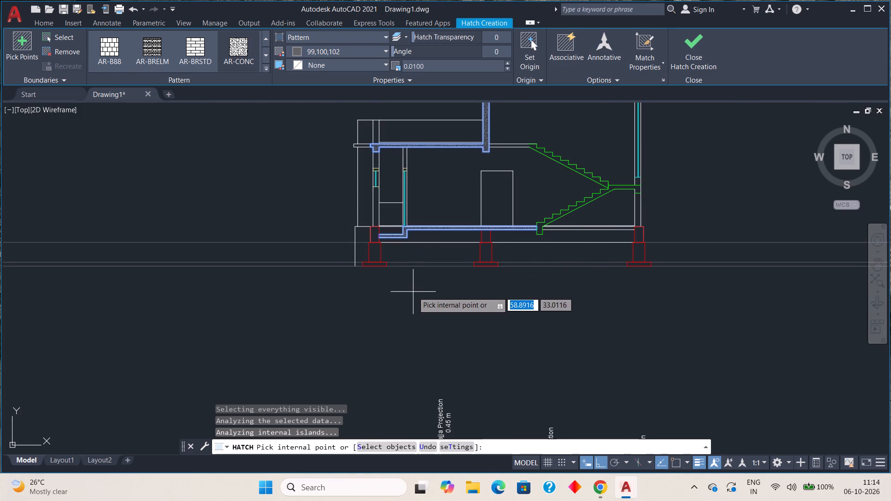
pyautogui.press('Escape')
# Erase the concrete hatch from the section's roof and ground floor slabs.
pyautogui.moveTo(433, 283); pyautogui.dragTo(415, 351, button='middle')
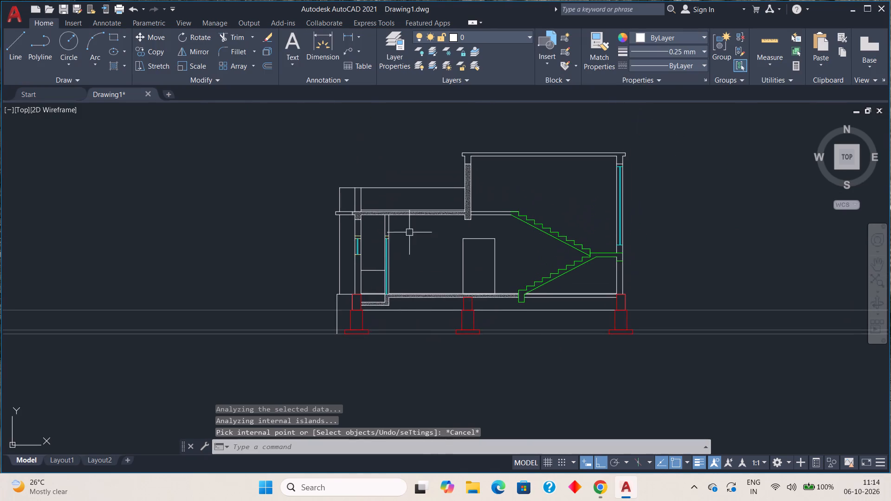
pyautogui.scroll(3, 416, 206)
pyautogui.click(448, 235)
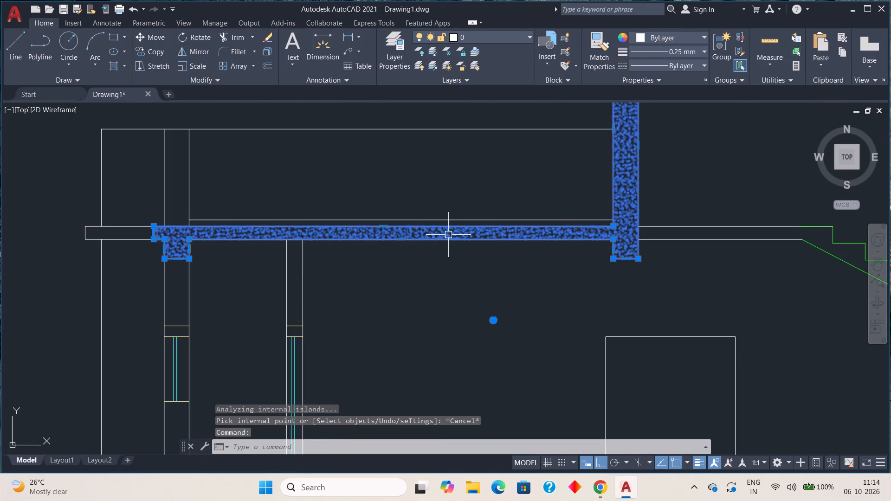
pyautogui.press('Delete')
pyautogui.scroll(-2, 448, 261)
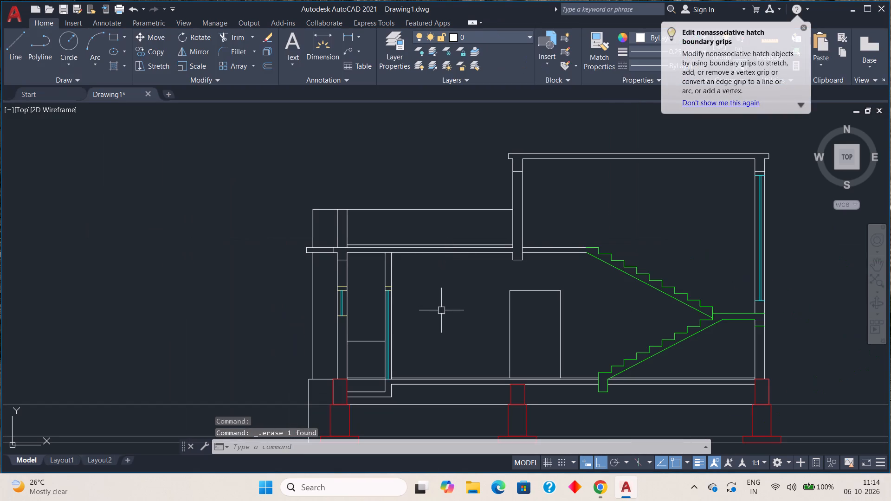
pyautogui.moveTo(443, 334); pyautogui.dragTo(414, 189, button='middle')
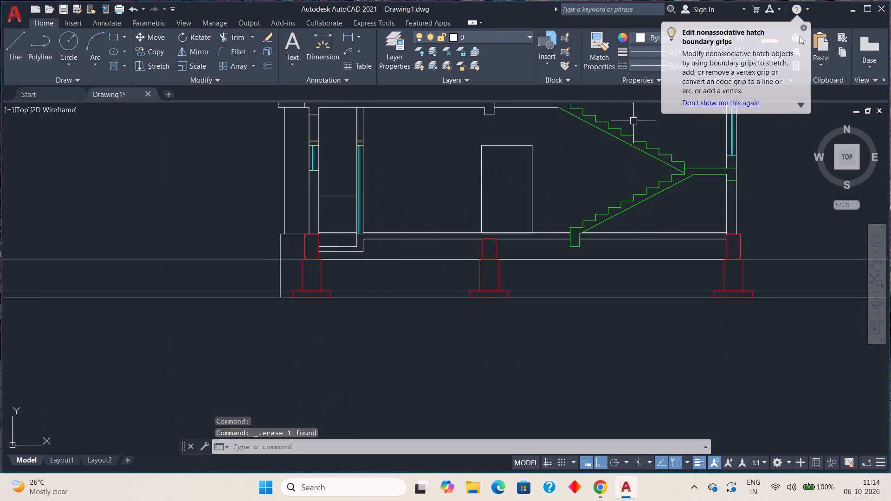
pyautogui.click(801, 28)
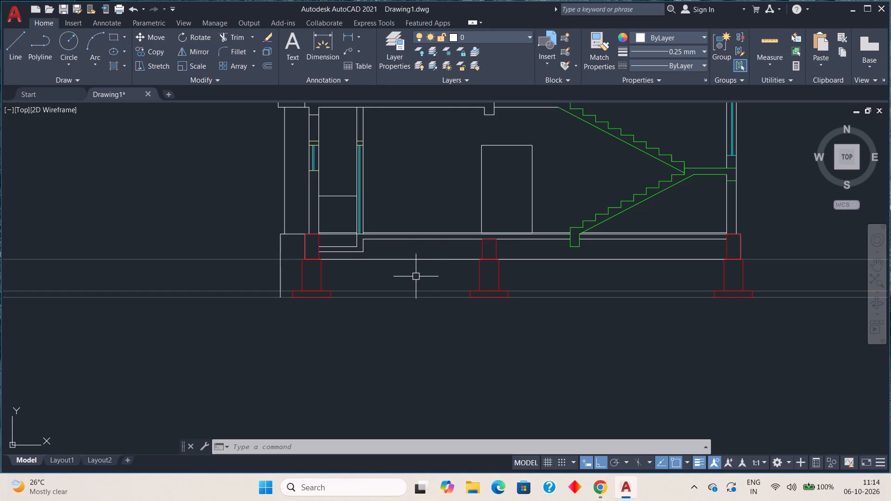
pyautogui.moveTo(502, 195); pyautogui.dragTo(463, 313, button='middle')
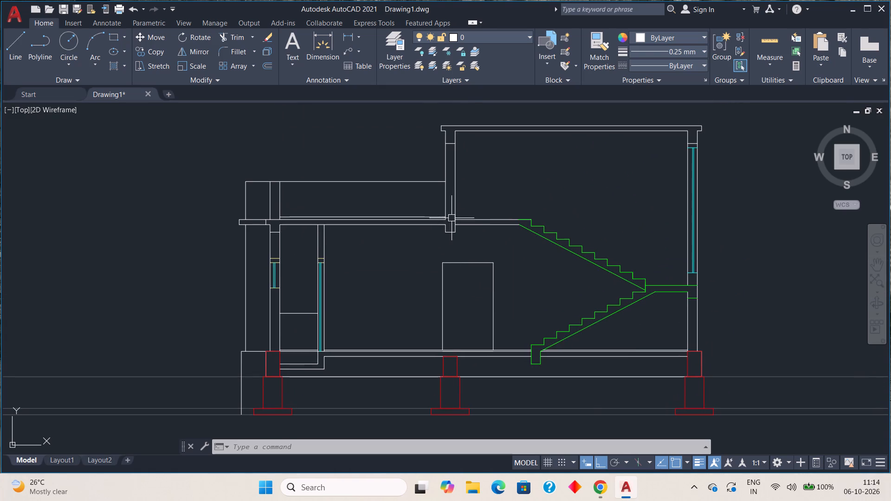
# Stretch the end of the lower roof slab's top line across the middle wall's thickness to the stair-side face.
pyautogui.scroll(3, 458, 222)
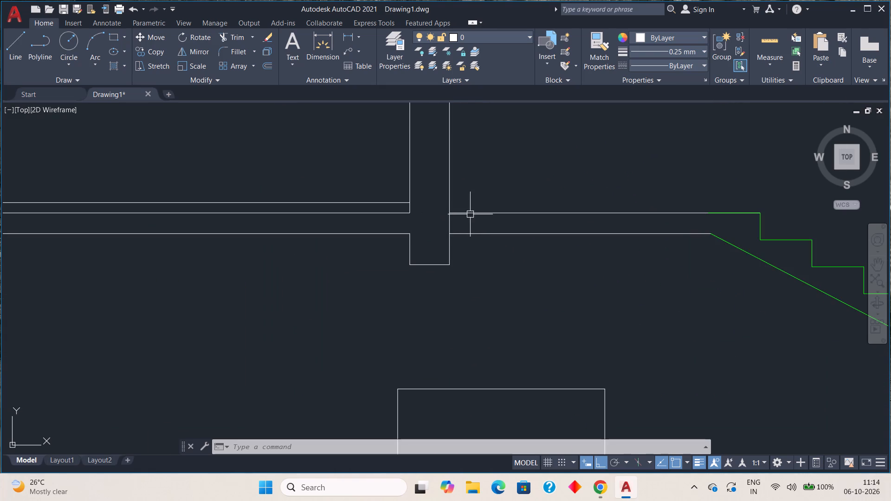
pyautogui.click(400, 215)
pyautogui.click(409, 211)
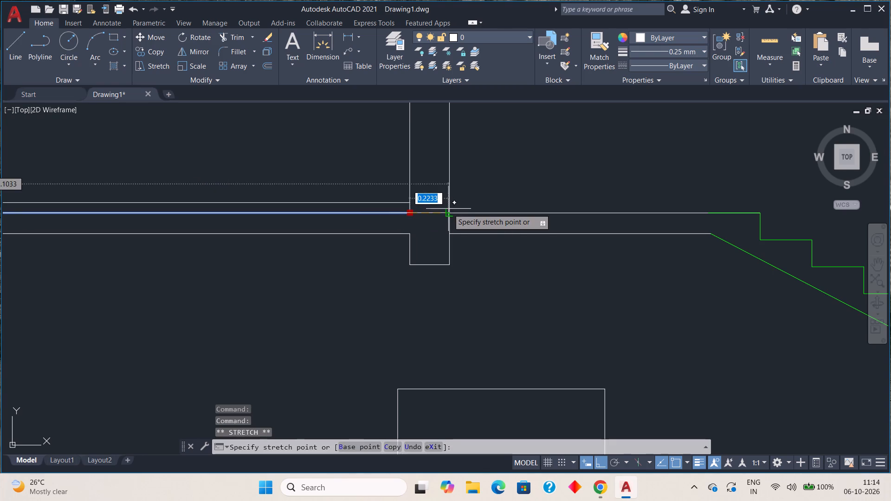
pyautogui.click(450, 214)
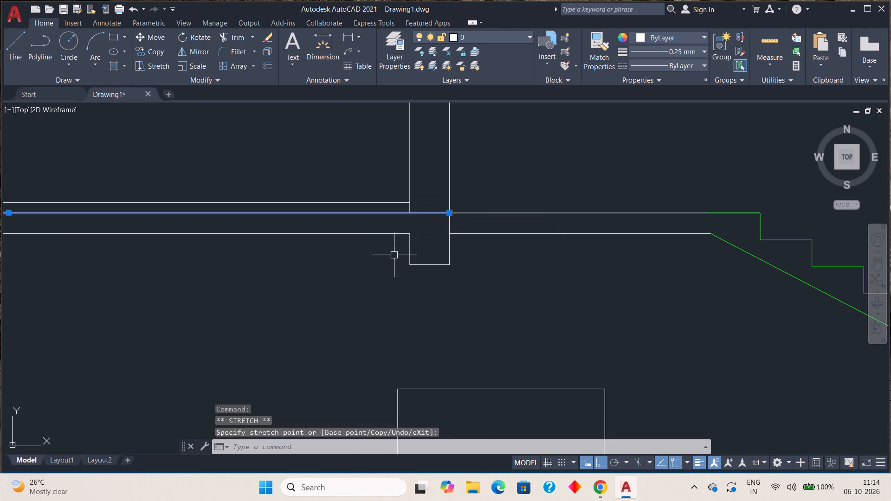
pyautogui.press('Escape')
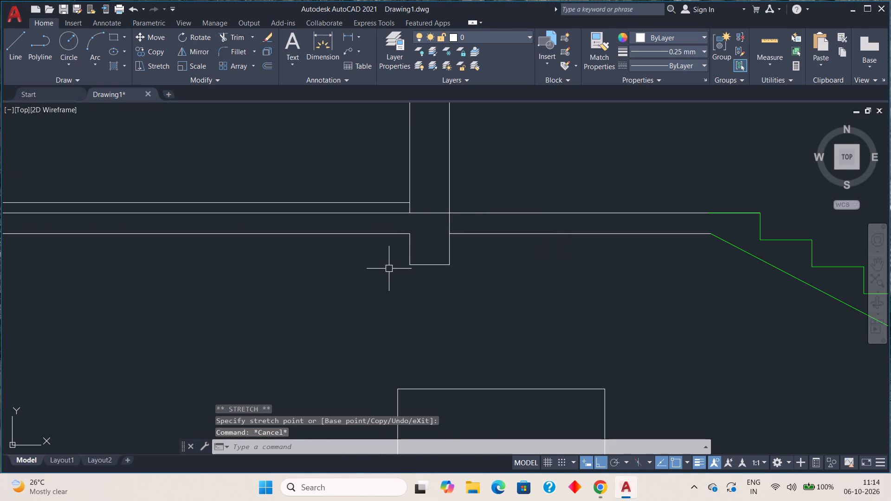
# Hatch the lower roof slab and its connected beams with AR-CONC in colour 99,100,102 at scale 0.02.
pyautogui.scroll(-1, 389, 270)
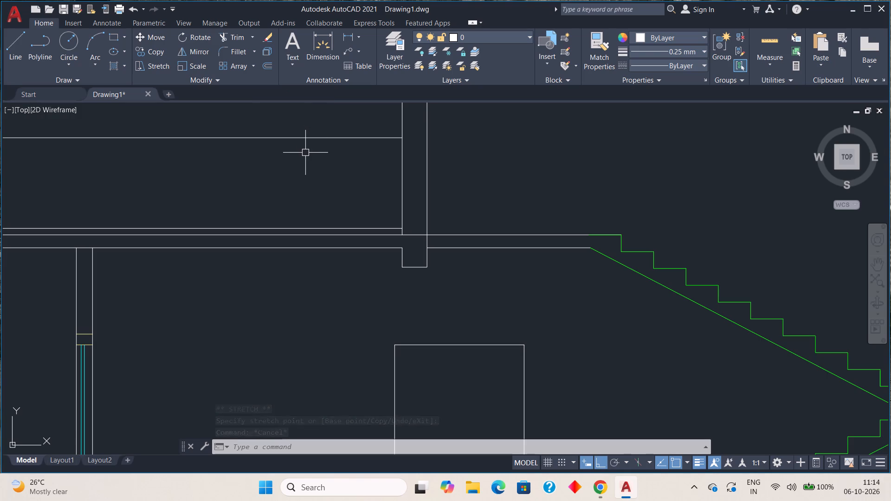
pyautogui.press('h')
pyautogui.press('space')
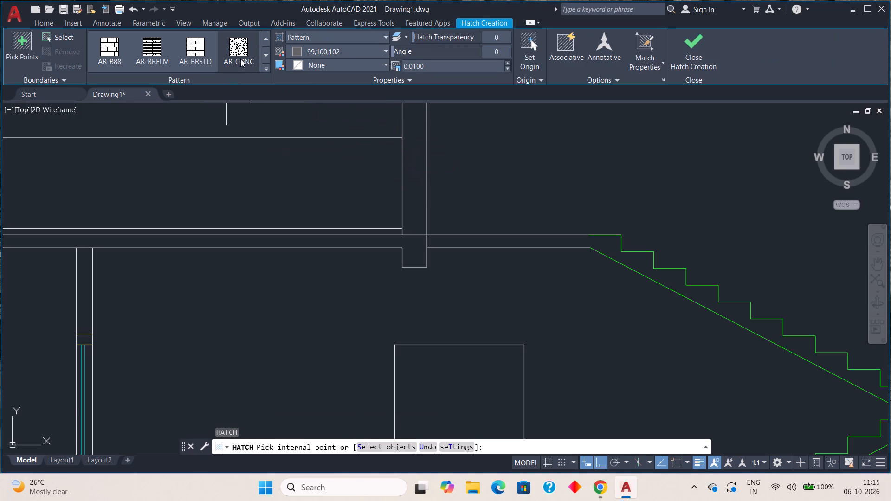
pyautogui.click(238, 52)
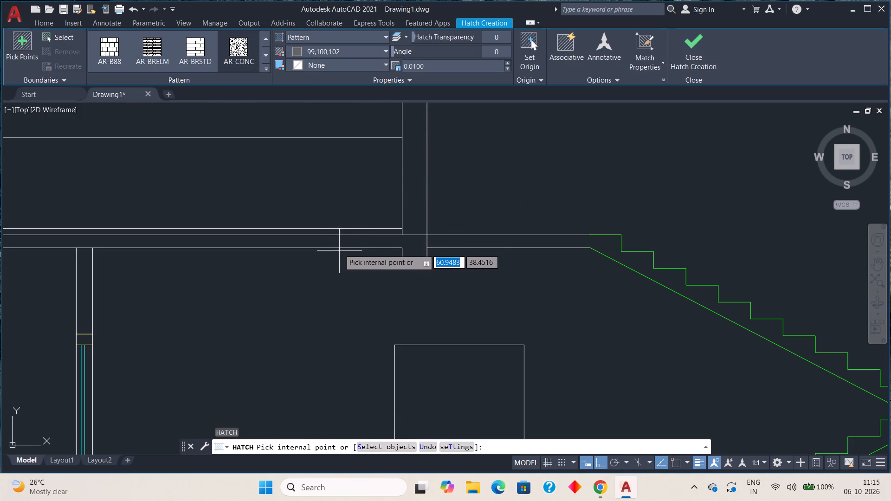
pyautogui.click(340, 244)
pyautogui.scroll(-2, 349, 301)
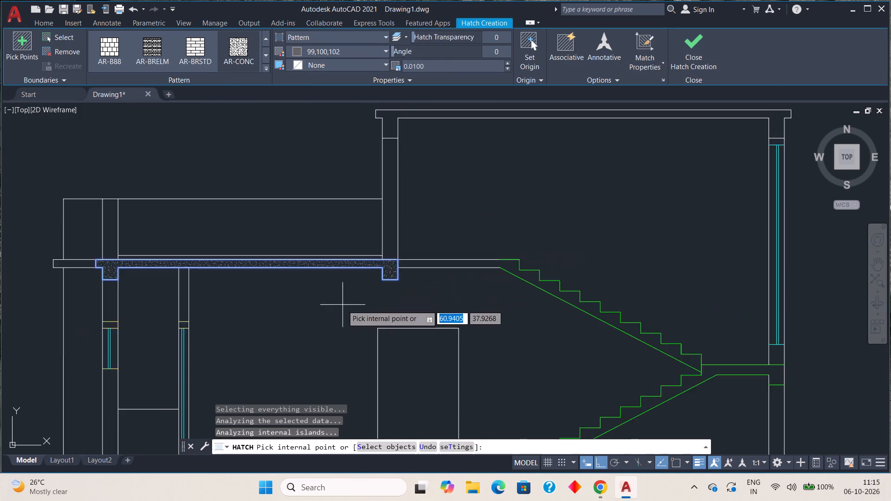
pyautogui.scroll(3, 302, 292)
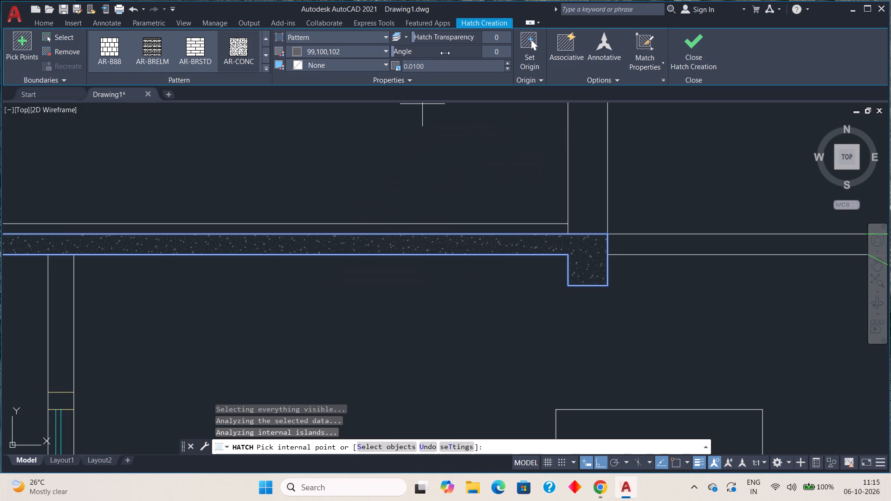
pyautogui.click(437, 67)
pyautogui.press('BackSpace')
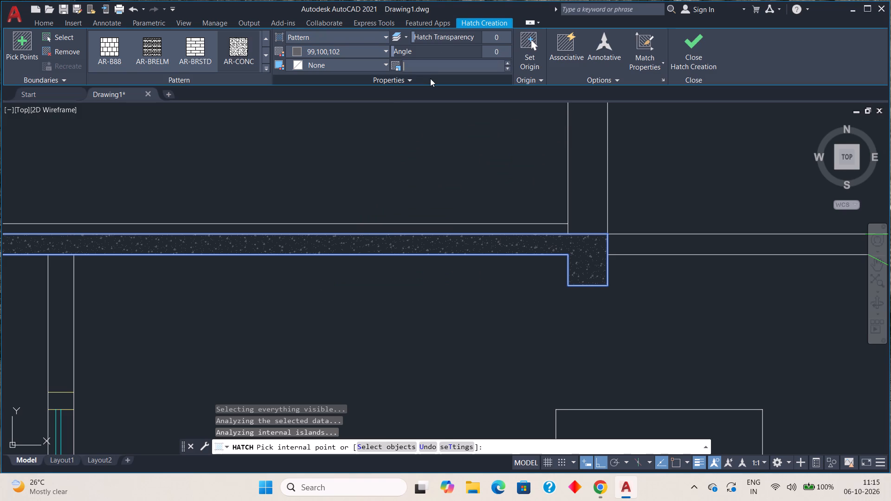
pyautogui.write('0.0')
pyautogui.write('2')
pyautogui.press('space')
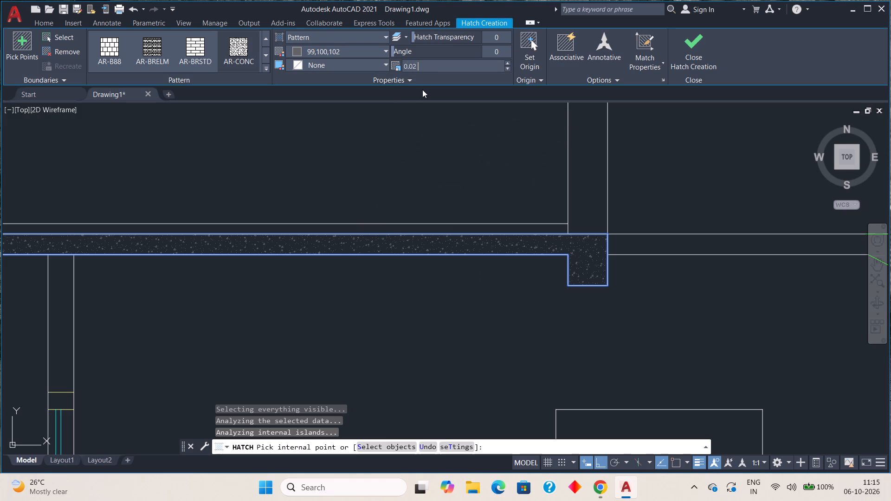
pyautogui.press('Return')
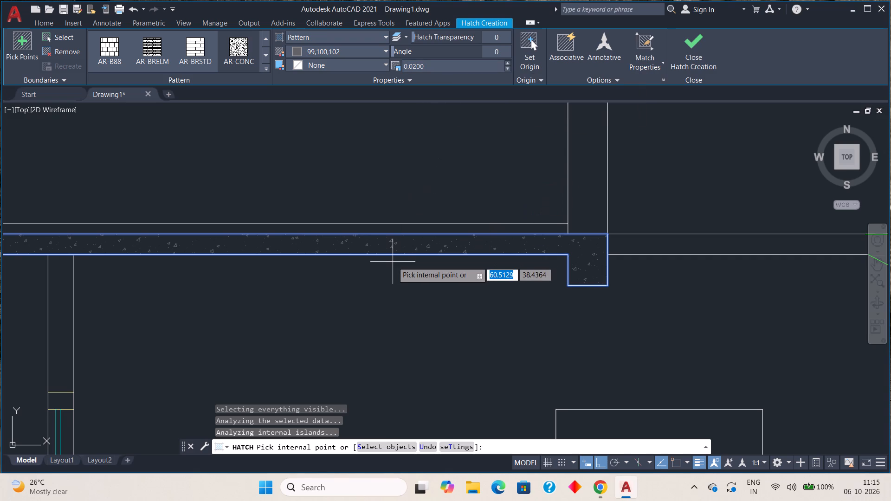
# Add the ground floor slab, with its sunken toilet portion and the stretch beyond the stair footing, to the AR-CONC hatch.
pyautogui.scroll(-3, 577, 247)
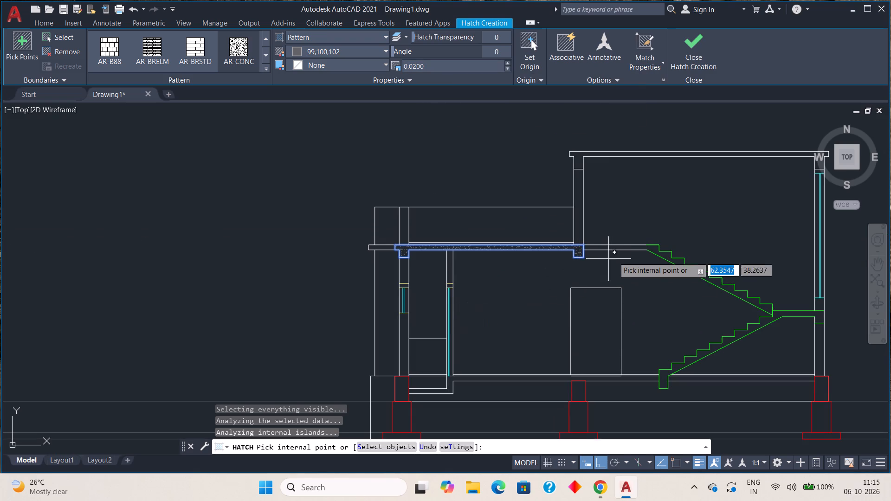
pyautogui.moveTo(607, 263); pyautogui.dragTo(517, 269, button='middle')
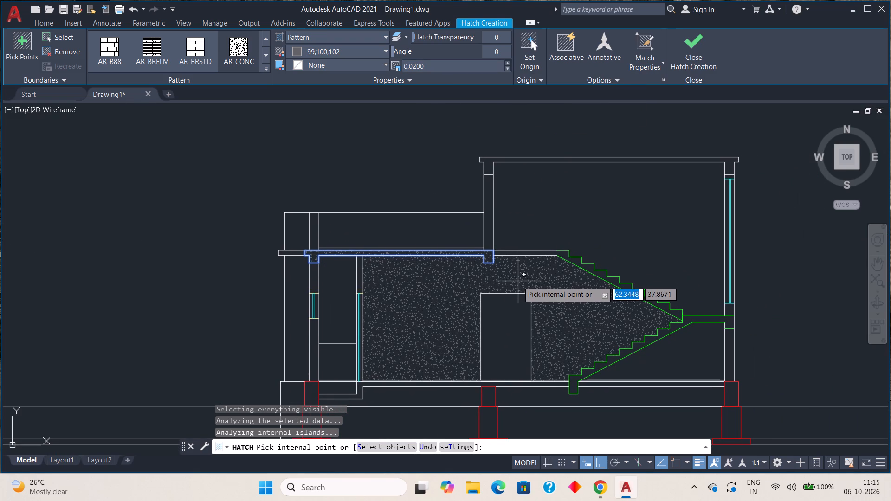
pyautogui.scroll(-1, 518, 284)
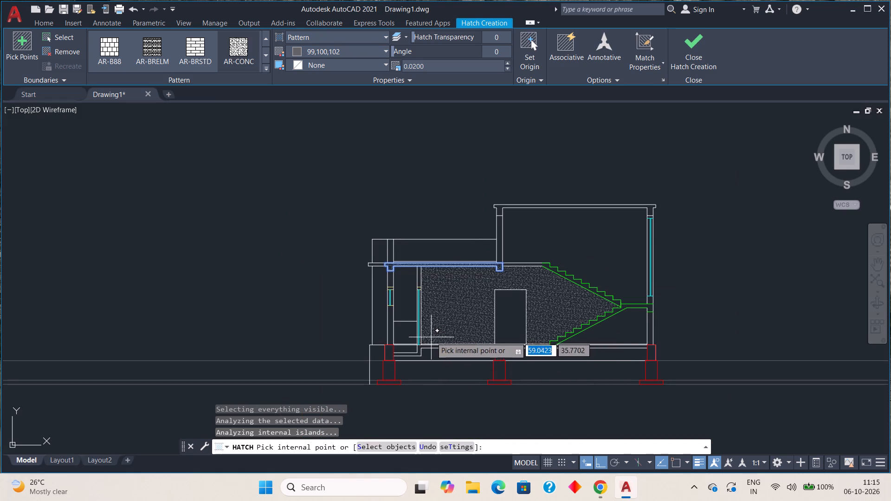
pyautogui.scroll(3, 421, 347)
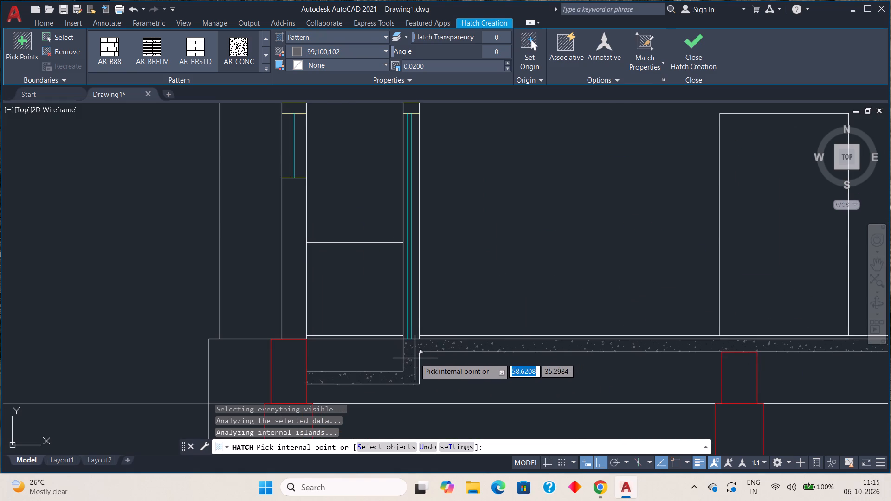
pyautogui.click(413, 358)
pyautogui.scroll(-1, 489, 337)
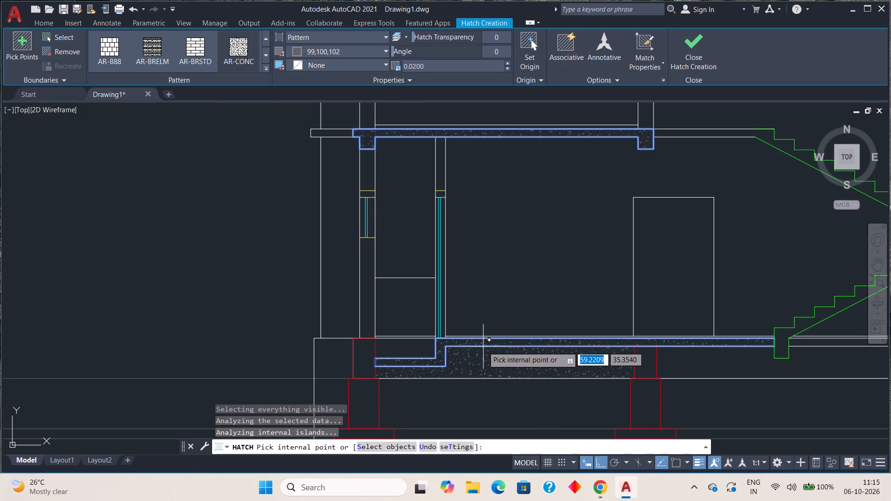
pyautogui.moveTo(531, 347); pyautogui.dragTo(147, 384, button='middle')
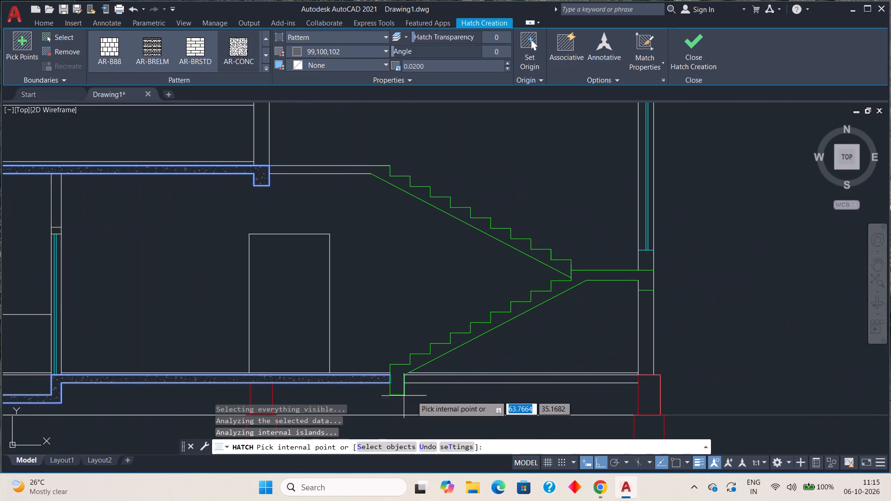
pyautogui.click(440, 380)
# Add the upper stair flight with its adjoining slab and the top roof slab with its beams to the hatch, and finish it.
pyautogui.scroll(-1, 416, 252)
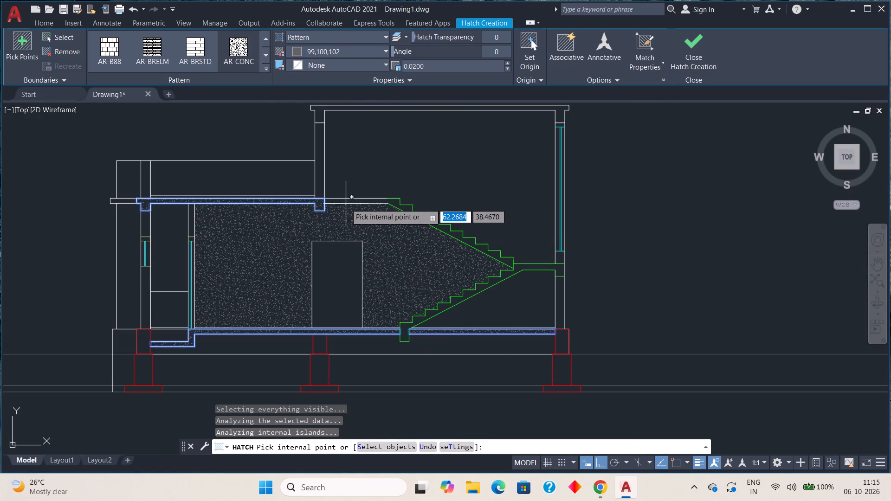
pyautogui.scroll(3, 346, 202)
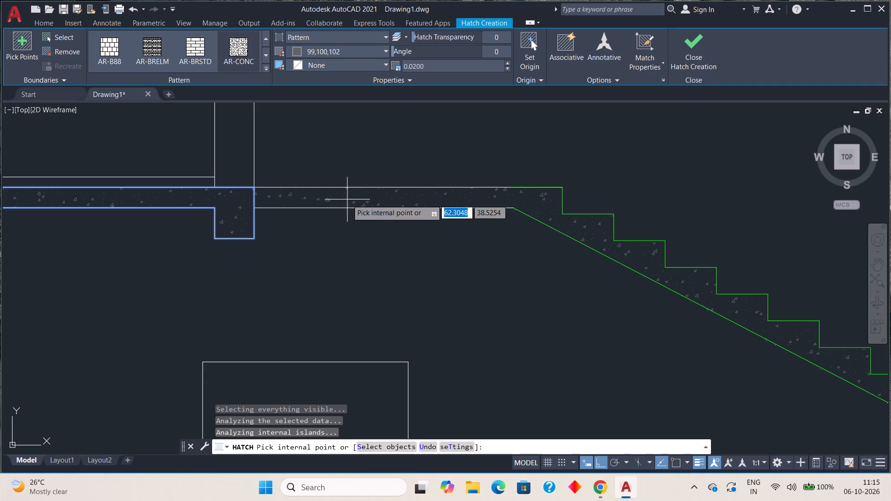
pyautogui.click(347, 199)
pyautogui.scroll(-2, 352, 200)
pyautogui.moveTo(390, 178); pyautogui.dragTo(397, 220, button='middle')
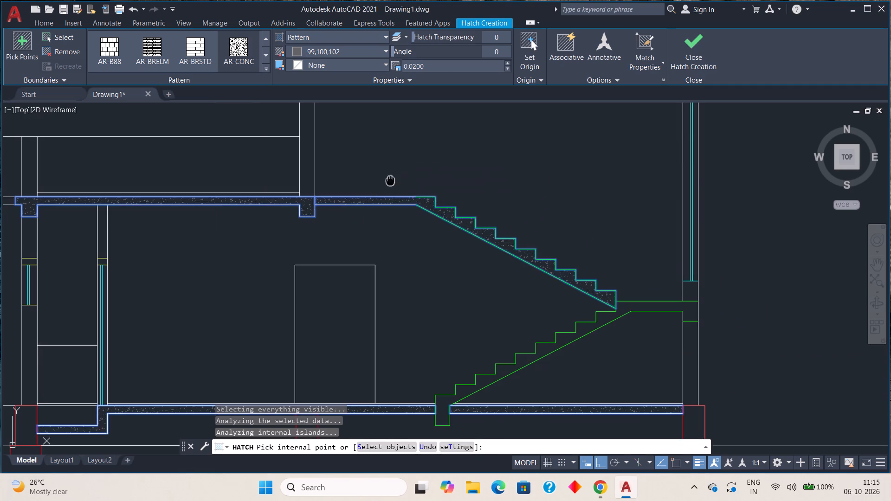
pyautogui.moveTo(397, 220); pyautogui.dragTo(421, 370, button='middle')
pyautogui.click(376, 243)
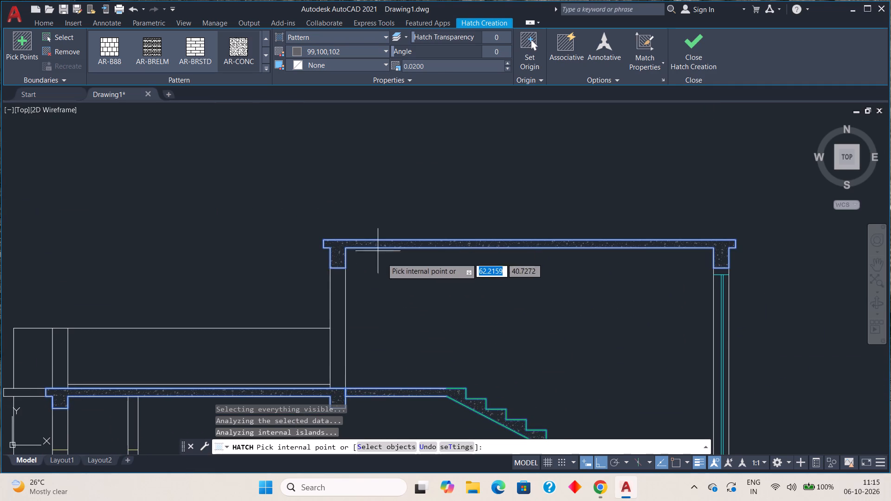
pyautogui.scroll(-2, 447, 307)
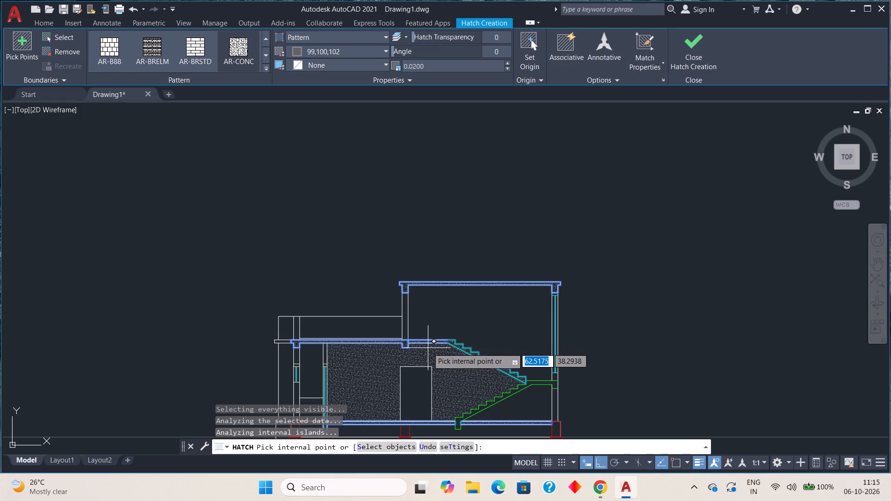
pyautogui.scroll(-1, 428, 348)
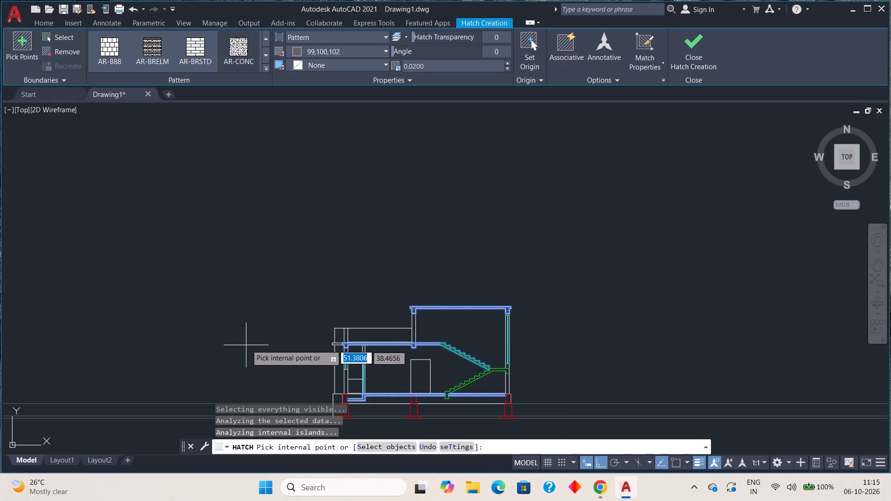
pyautogui.click(247, 345)
pyautogui.press('Escape')
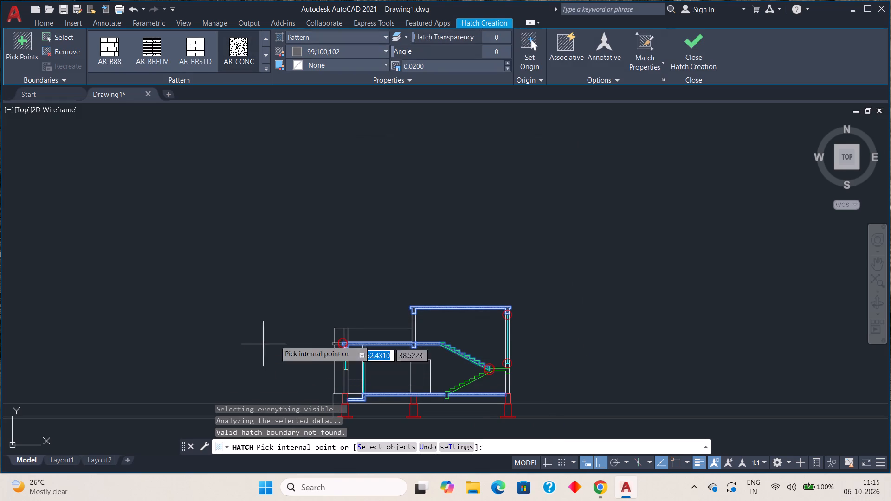
pyautogui.scroll(4, 413, 342)
pyautogui.press('Escape')
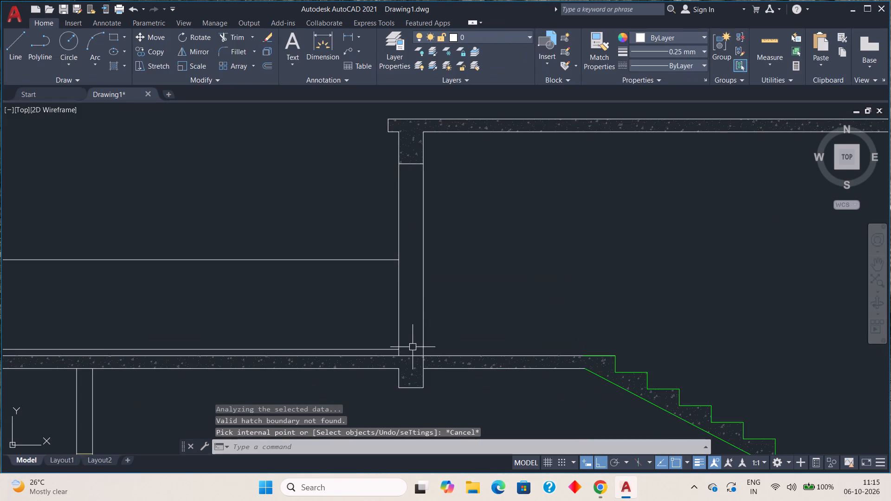
# Set the scale of the section's concrete hatch to 100.
pyautogui.click(413, 138)
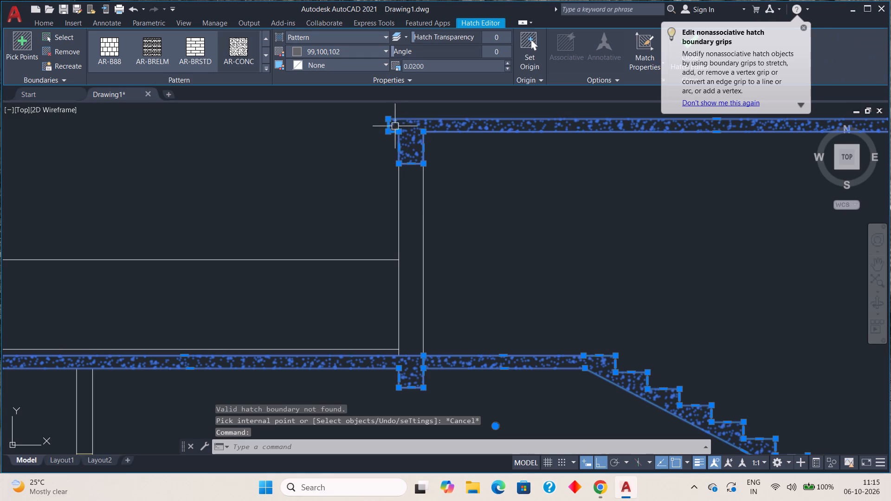
pyautogui.doubleClick(442, 69)
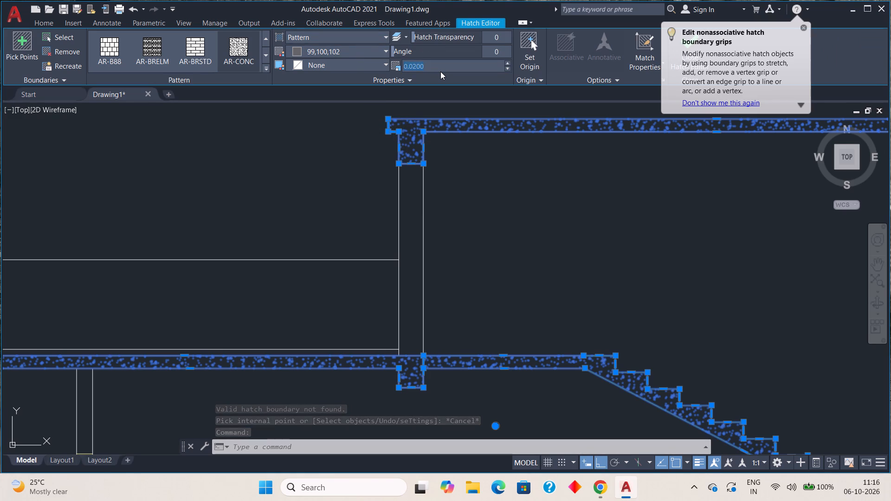
pyautogui.press('1')
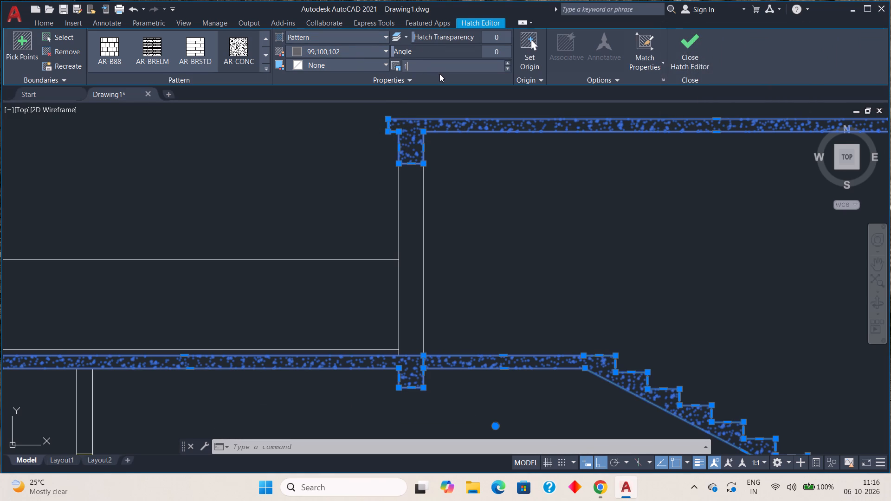
pyautogui.write('00')
pyautogui.press('Return')
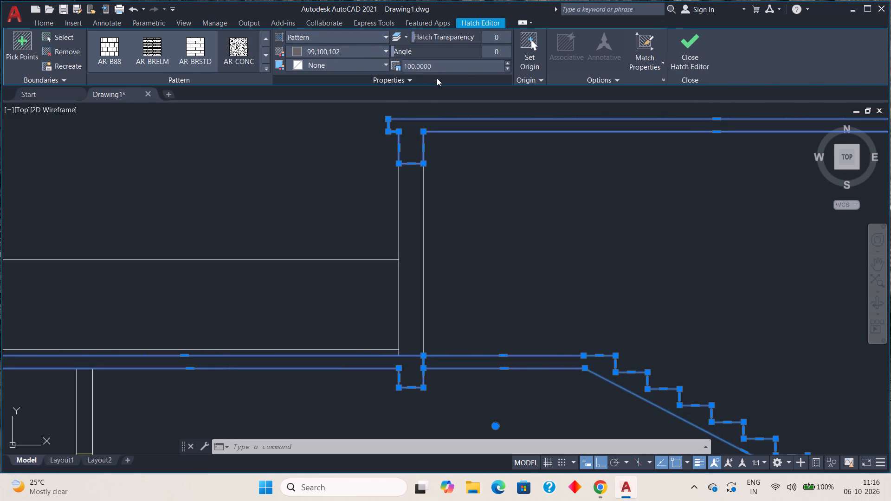
# Set the scale of the section's AR-CONC concrete hatch to 0.01 and finish editing it.
pyautogui.press('BackSpace')
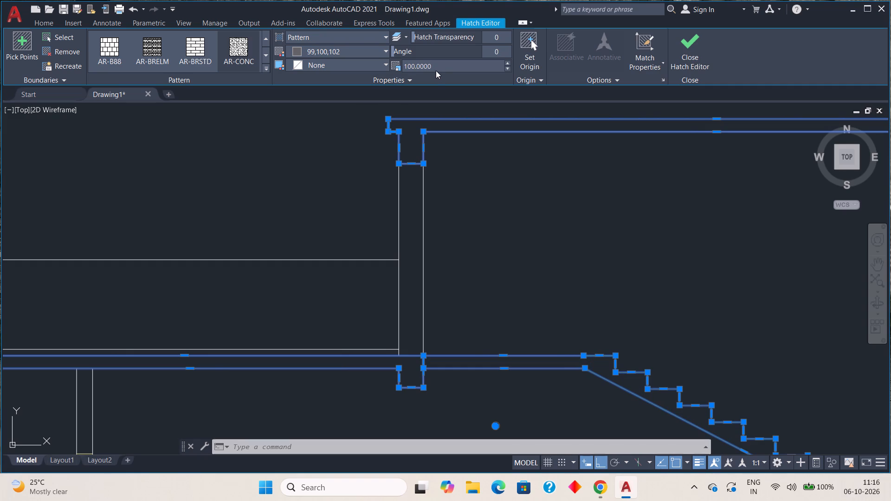
pyautogui.click(439, 64)
pyautogui.press('BackSpace')
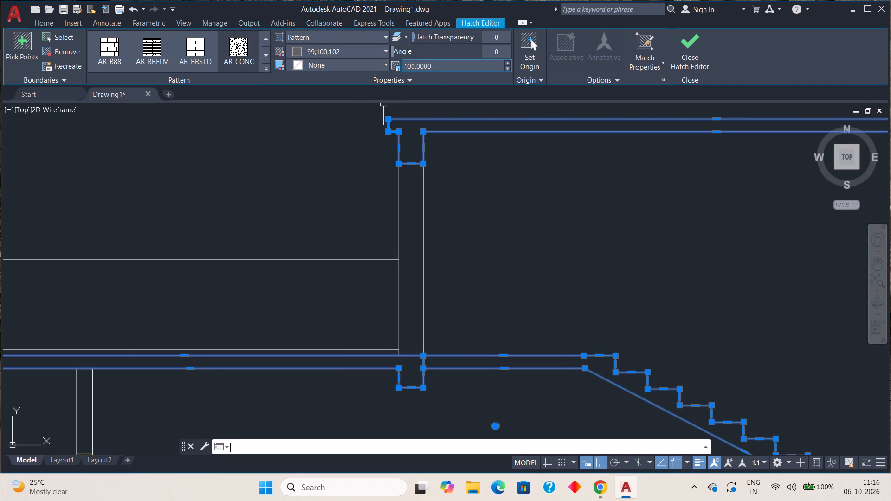
pyautogui.press('0')
pyautogui.press('.')
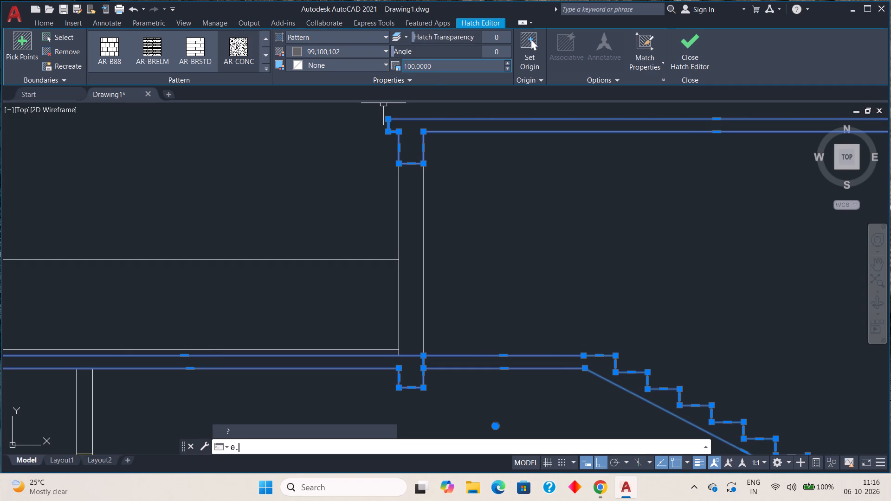
pyautogui.moveTo(437, 67); pyautogui.dragTo(416, 68)
pyautogui.click(436, 56)
pyautogui.click(436, 65)
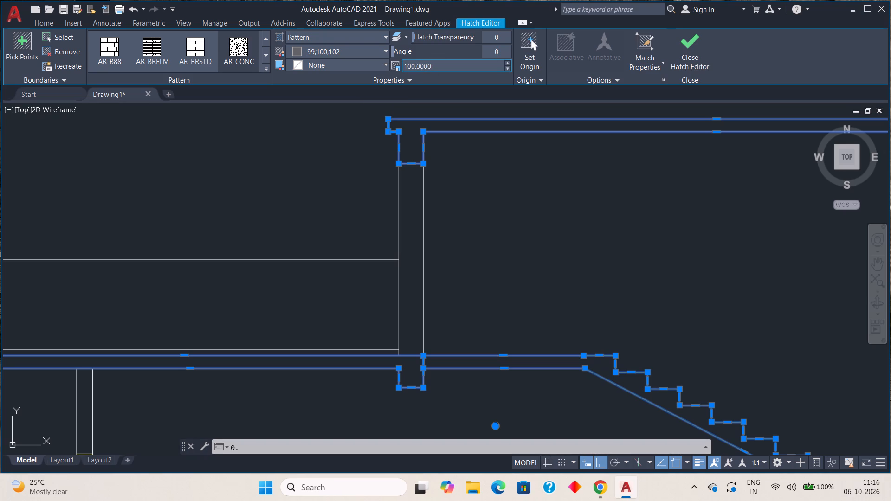
pyautogui.moveTo(435, 65); pyautogui.dragTo(422, 67)
pyautogui.press('BackSpace')
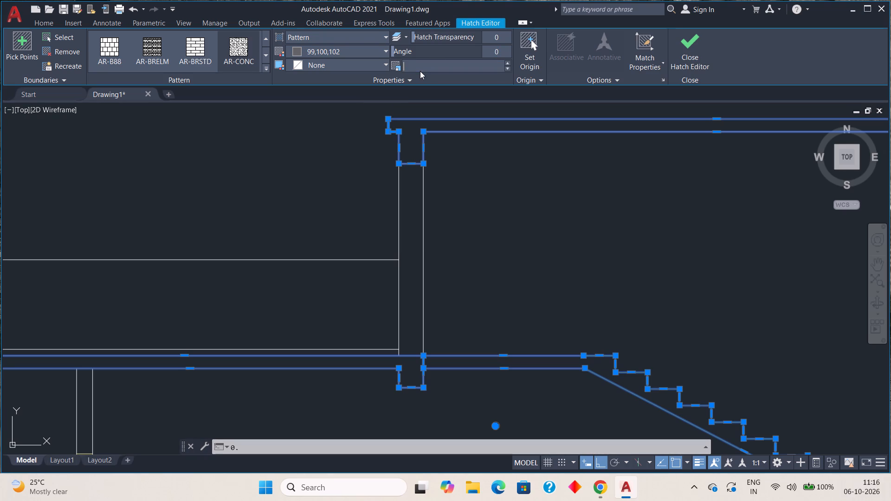
pyautogui.press('0')
pyautogui.press('.')
pyautogui.press('0')
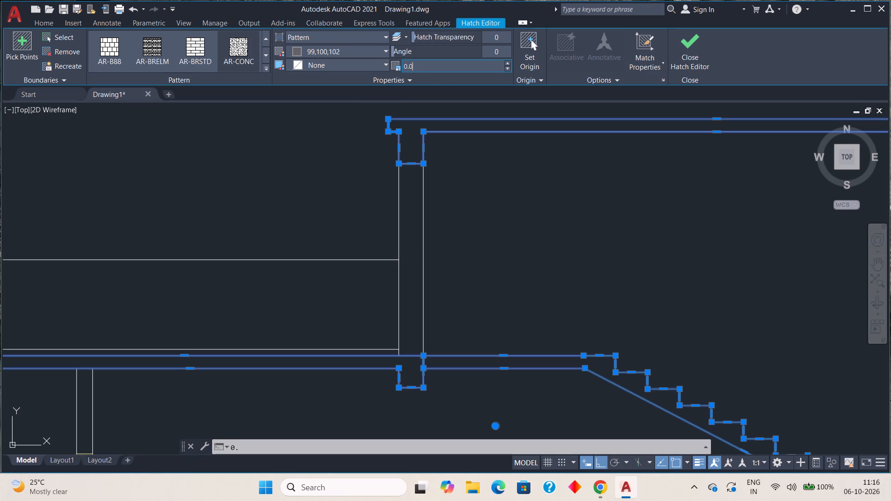
pyautogui.press('1')
pyautogui.press('space')
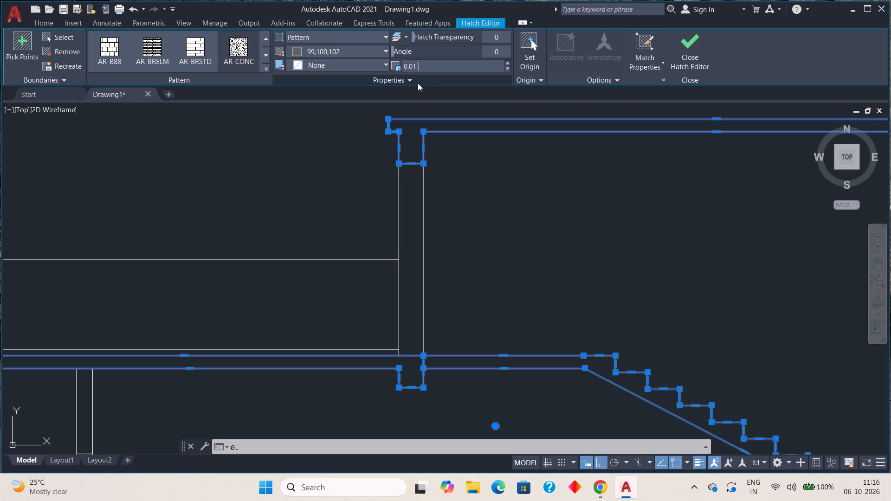
pyautogui.press('Return')
pyautogui.scroll(-1, 366, 192)
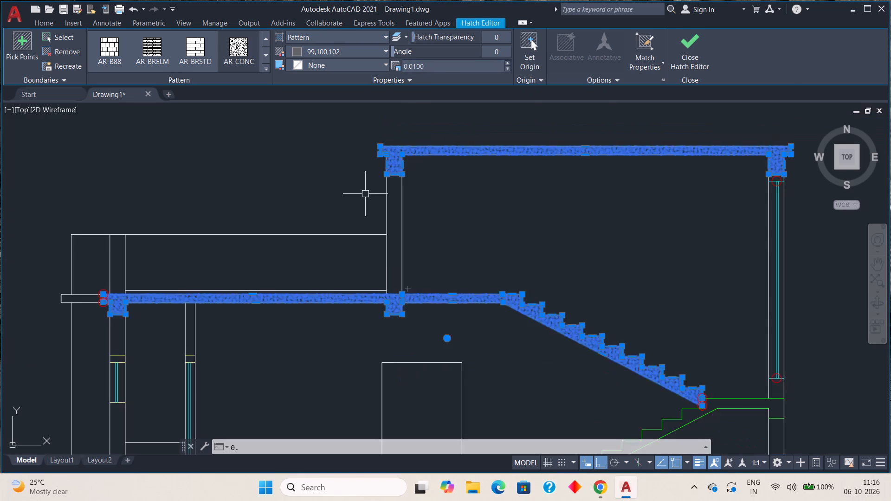
pyautogui.scroll(-1, 362, 199)
pyautogui.press('Escape')
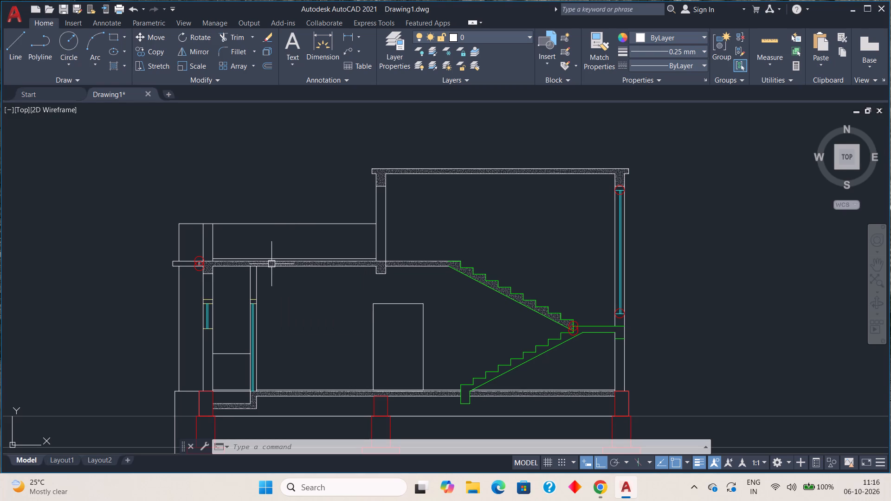
# Look through the Hatch command's pattern library for a pattern suited to the section's remaining cut elements.
pyautogui.press('h')
pyautogui.press('space')
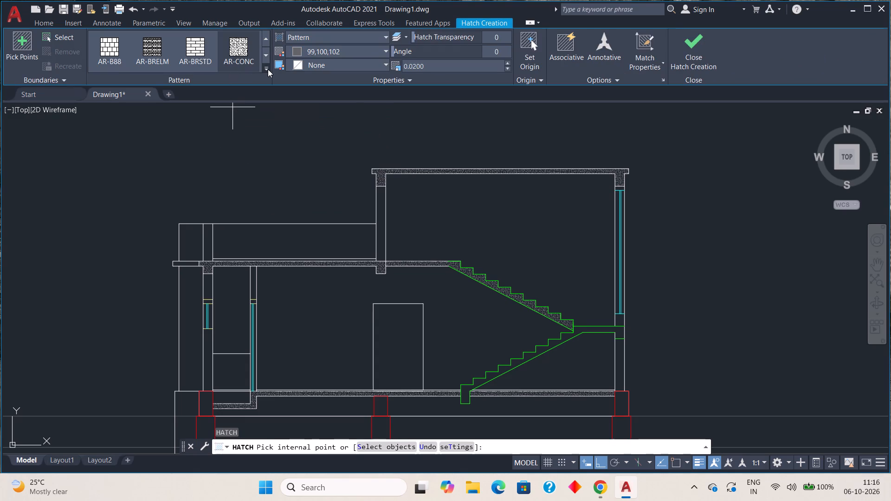
pyautogui.click(268, 69)
pyautogui.scroll(-1, 140, 130)
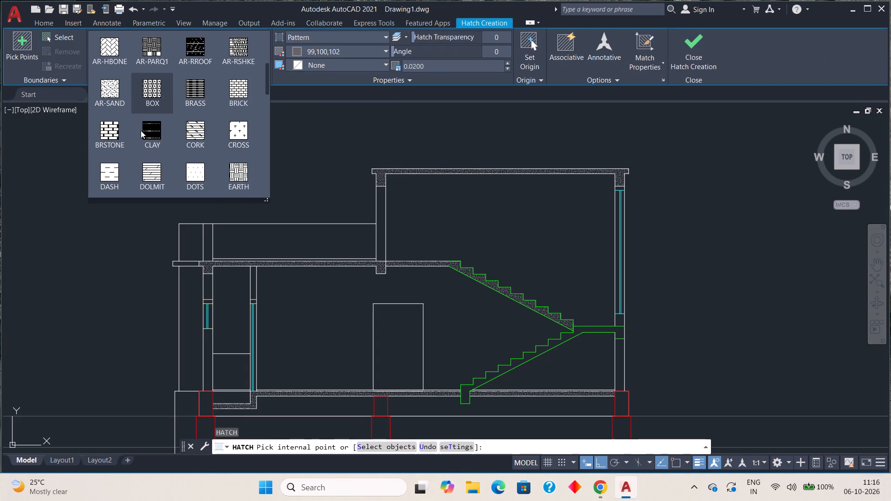
pyautogui.scroll(-1, 147, 131)
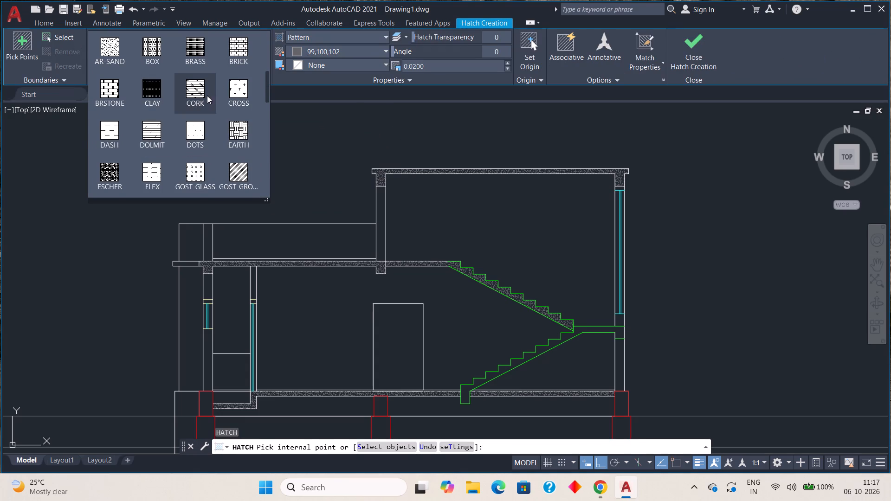
pyautogui.scroll(-2, 199, 108)
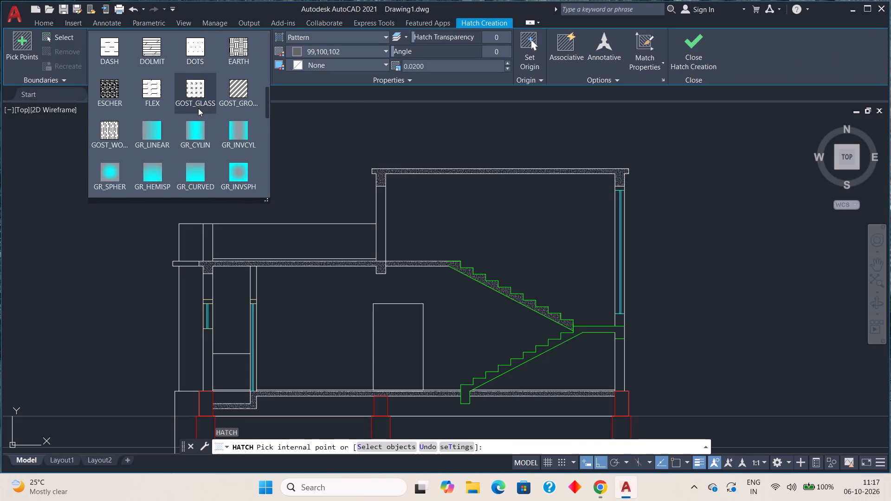
pyautogui.scroll(-4, 196, 113)
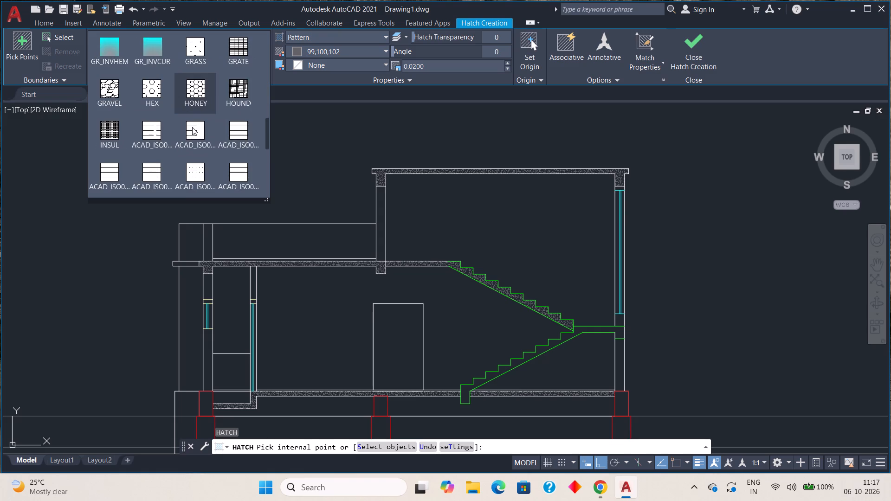
pyautogui.scroll(-5, 192, 128)
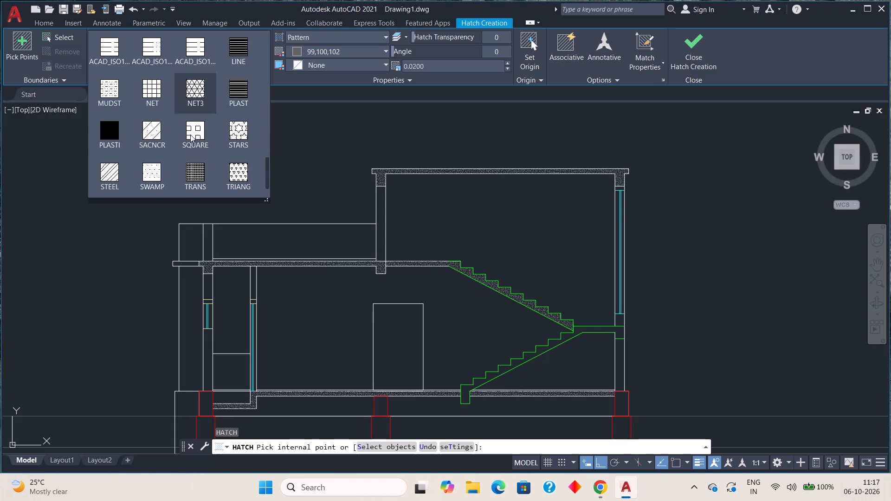
pyautogui.scroll(-2, 190, 138)
pyautogui.scroll(8, 189, 141)
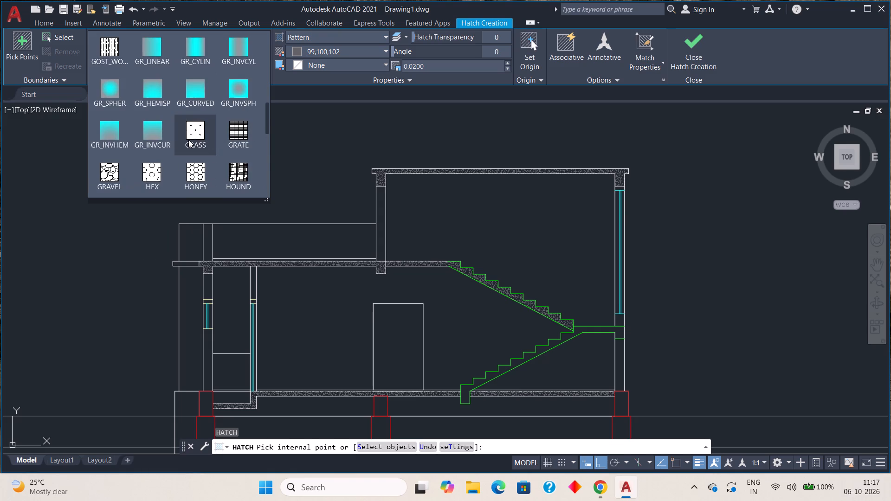
pyautogui.scroll(5, 188, 140)
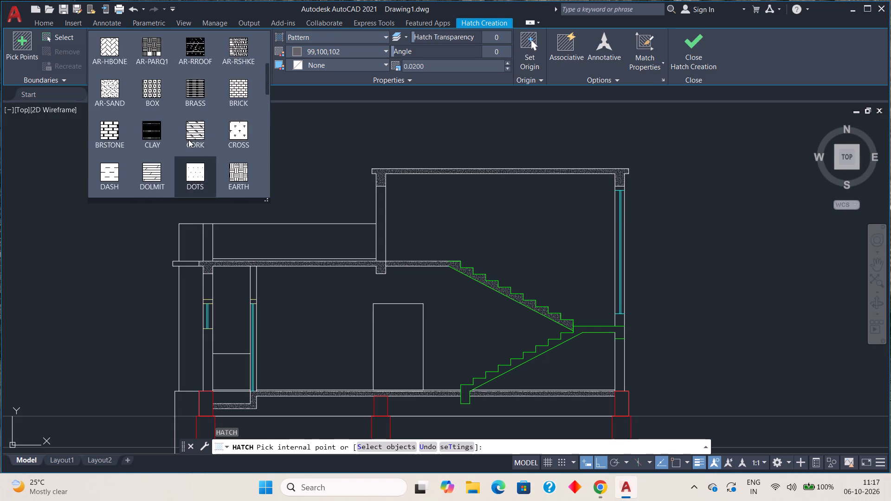
pyautogui.scroll(5, 188, 140)
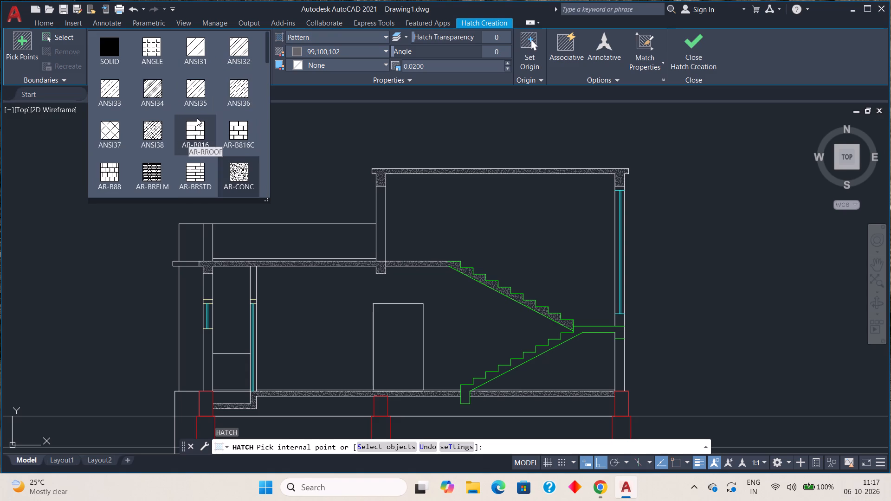
pyautogui.scroll(3, 197, 123)
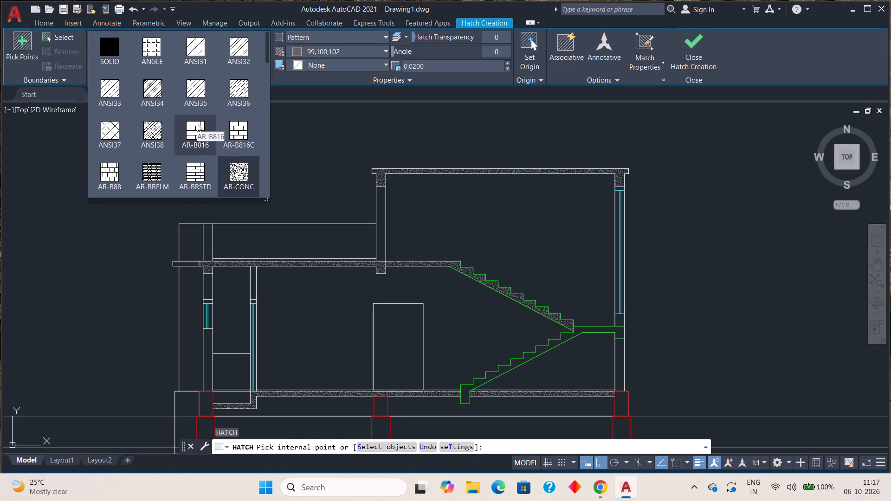
pyautogui.scroll(-1, 197, 123)
pyautogui.scroll(3, 197, 122)
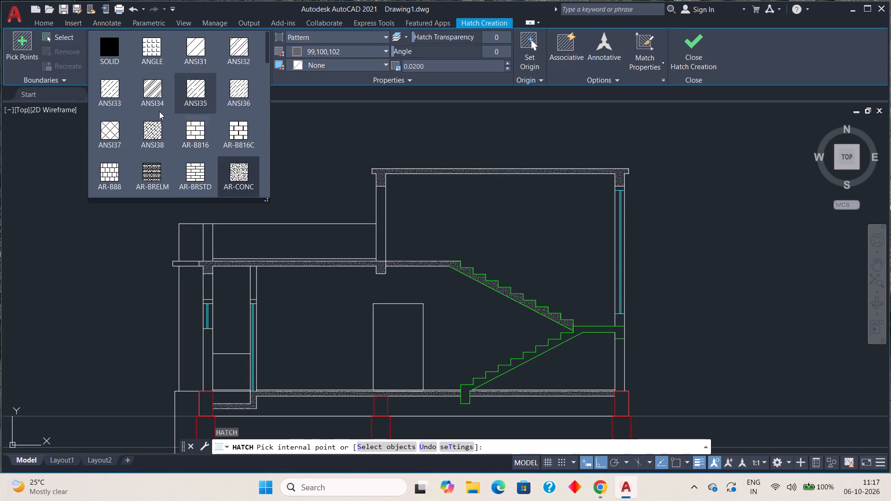
pyautogui.scroll(-2, 159, 113)
pyautogui.scroll(-1, 182, 142)
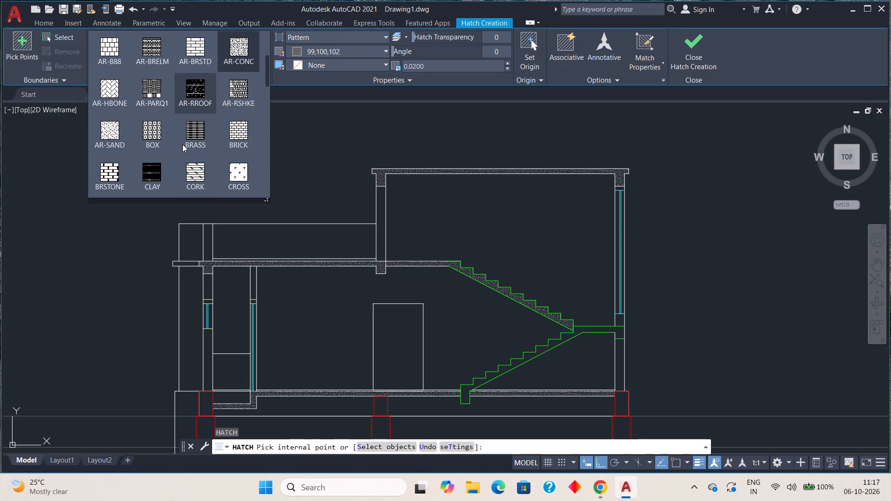
pyautogui.scroll(-1, 182, 148)
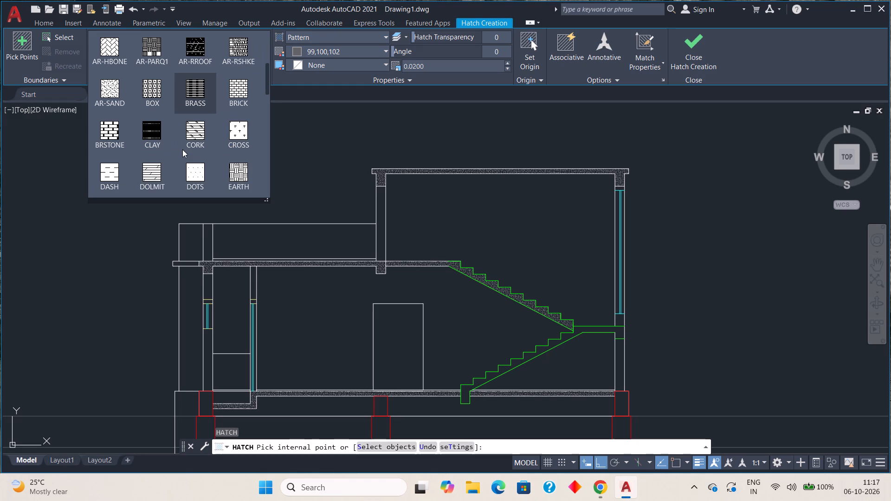
pyautogui.scroll(-1, 182, 149)
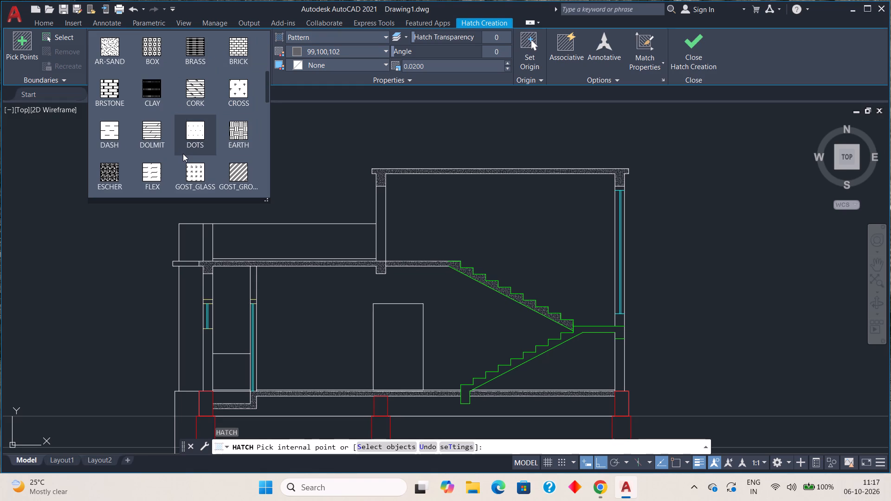
pyautogui.scroll(-3, 183, 154)
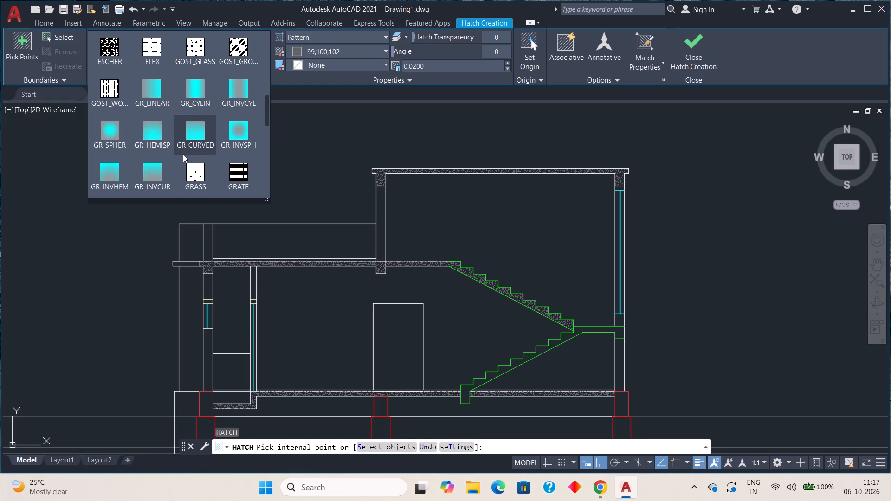
pyautogui.scroll(-1, 180, 162)
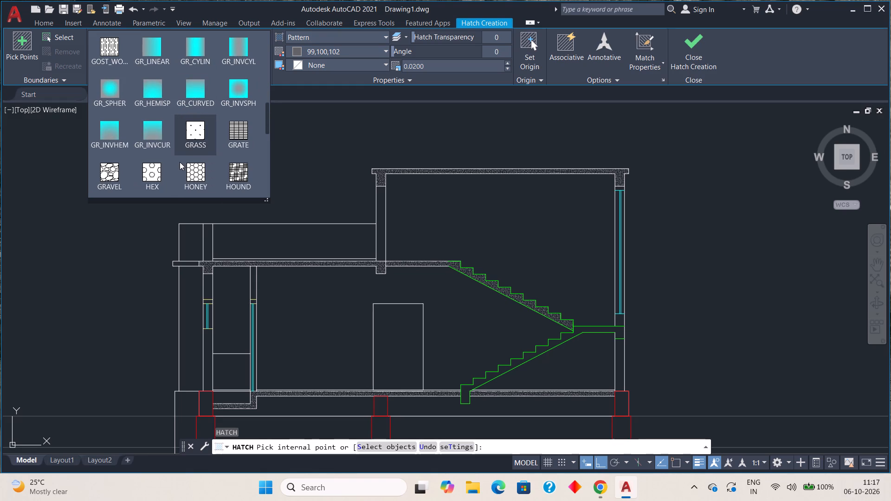
pyautogui.press('Escape')
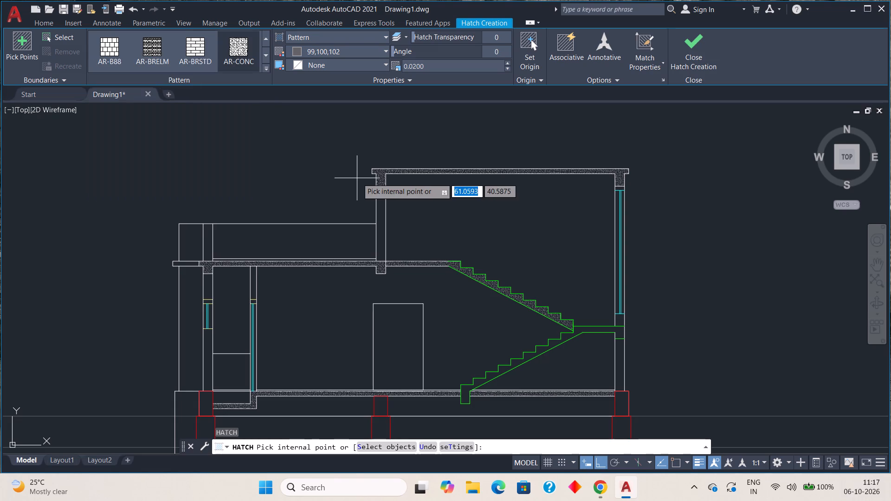
pyautogui.scroll(-2, 356, 177)
pyautogui.press('Escape')
pyautogui.press('Escape')
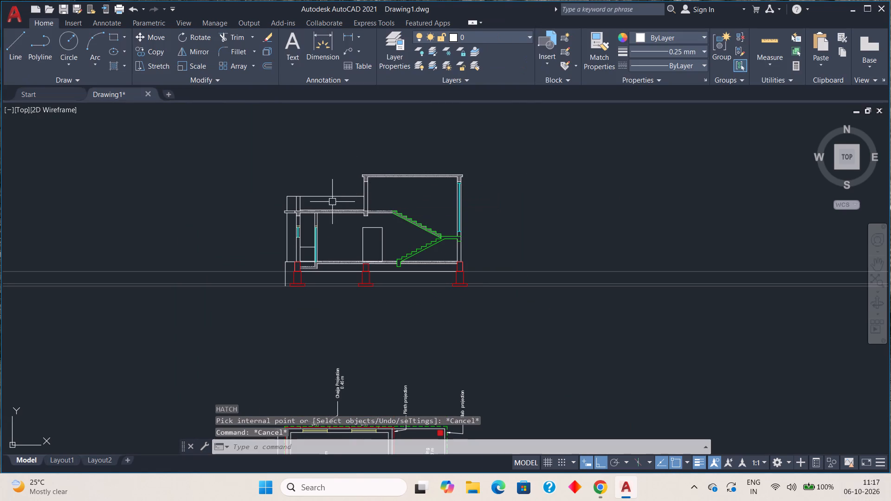
# Delete the rotated copy of the floor plan below the section, including its leftover projection label and leader.
pyautogui.scroll(-1, 370, 257)
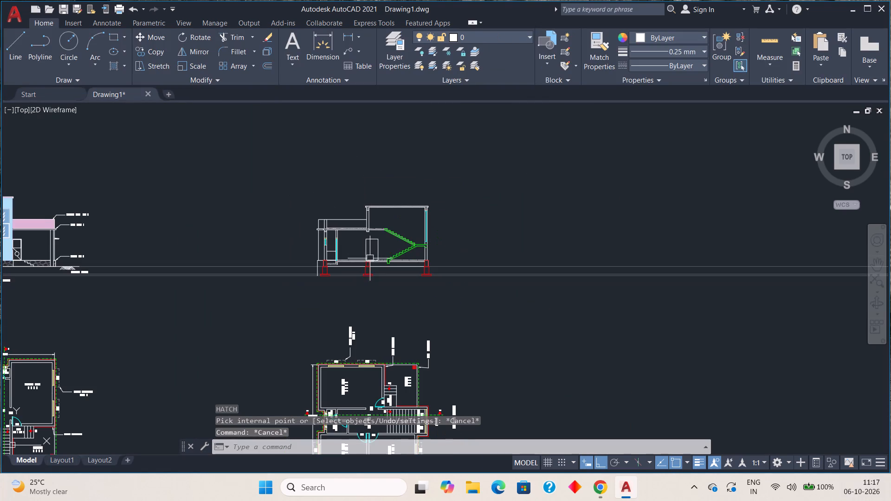
pyautogui.moveTo(266, 308); pyautogui.dragTo(329, 207, button='middle')
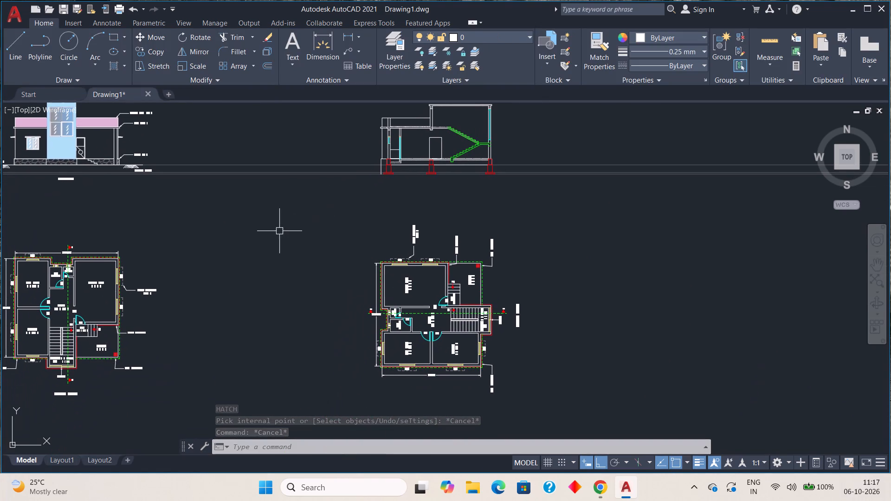
pyautogui.click(279, 231)
pyautogui.click(590, 421)
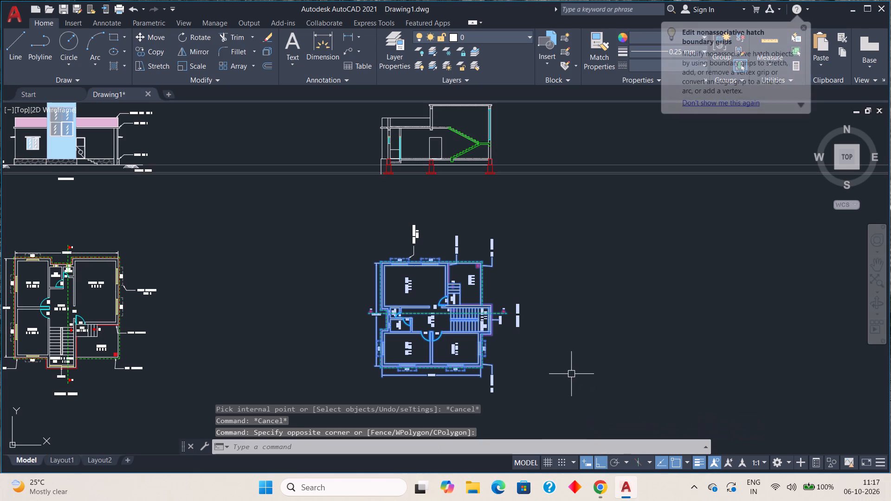
pyautogui.press('Delete')
pyautogui.click(363, 219)
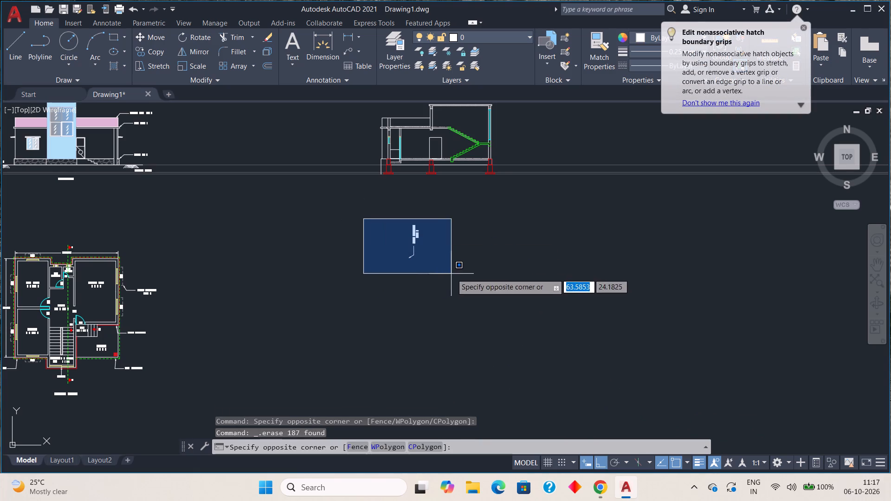
pyautogui.click(453, 274)
pyautogui.press('Delete')
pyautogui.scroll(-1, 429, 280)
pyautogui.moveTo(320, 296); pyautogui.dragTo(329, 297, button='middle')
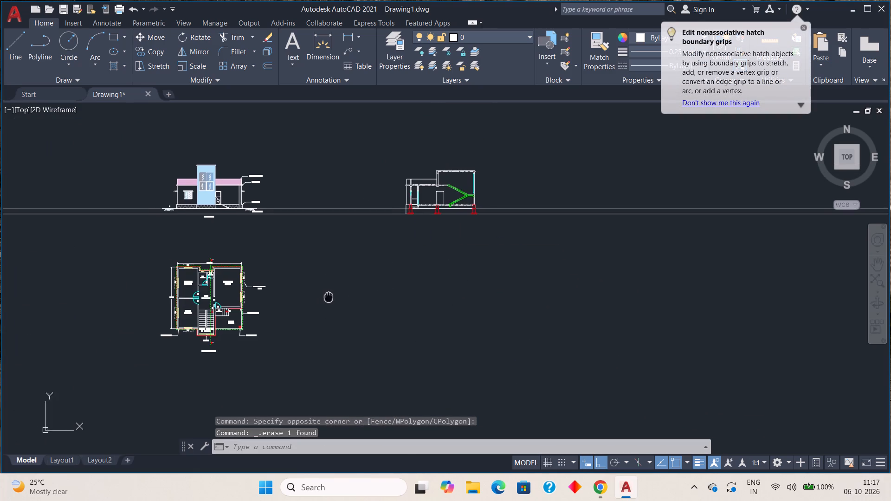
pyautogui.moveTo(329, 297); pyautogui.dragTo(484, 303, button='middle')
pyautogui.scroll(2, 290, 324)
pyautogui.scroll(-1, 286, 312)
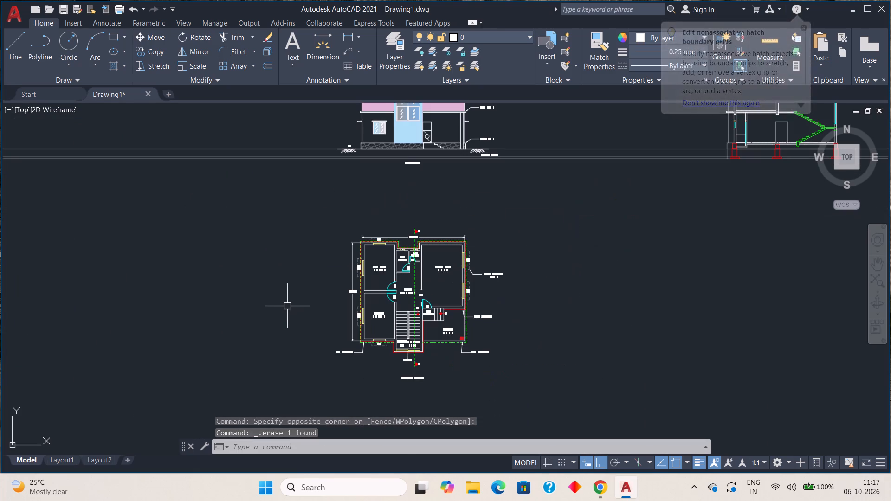
# Delete the three long horizontal construction lines running through the base of the elevation and section.
pyautogui.moveTo(300, 216); pyautogui.dragTo(253, 317, button='middle')
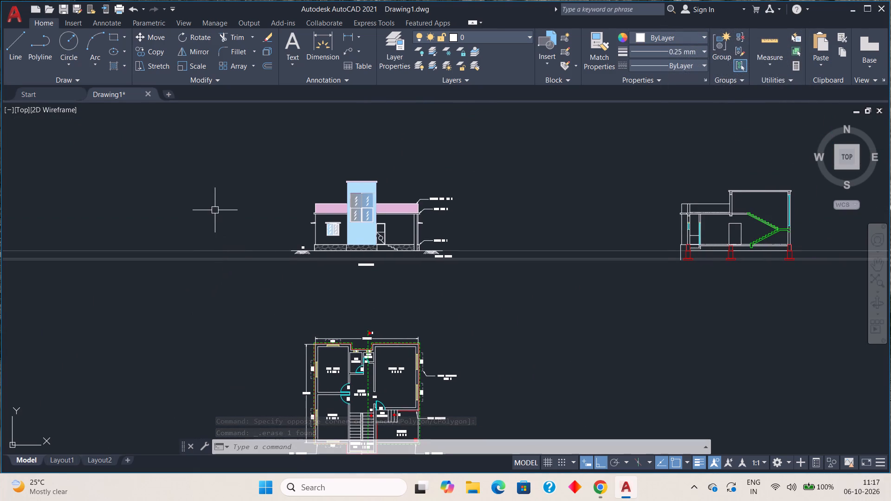
pyautogui.click(260, 236)
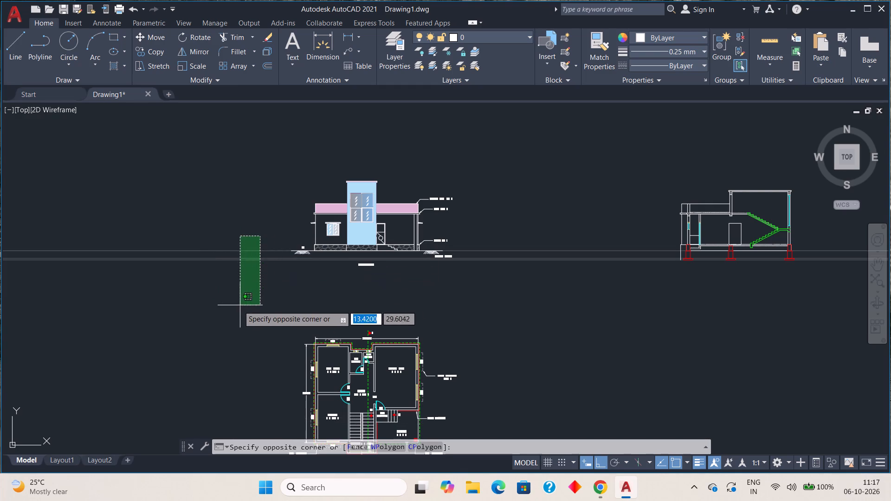
pyautogui.click(223, 313)
pyautogui.press('Delete')
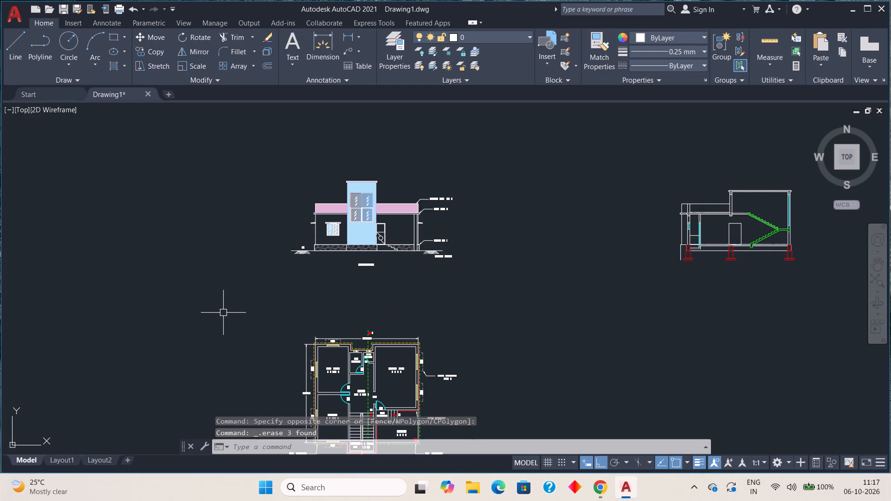
# Move the whole elevation freely, with Ortho off, about 13 units down and to the left, above and left of the floor plan.
pyautogui.scroll(3, 424, 214)
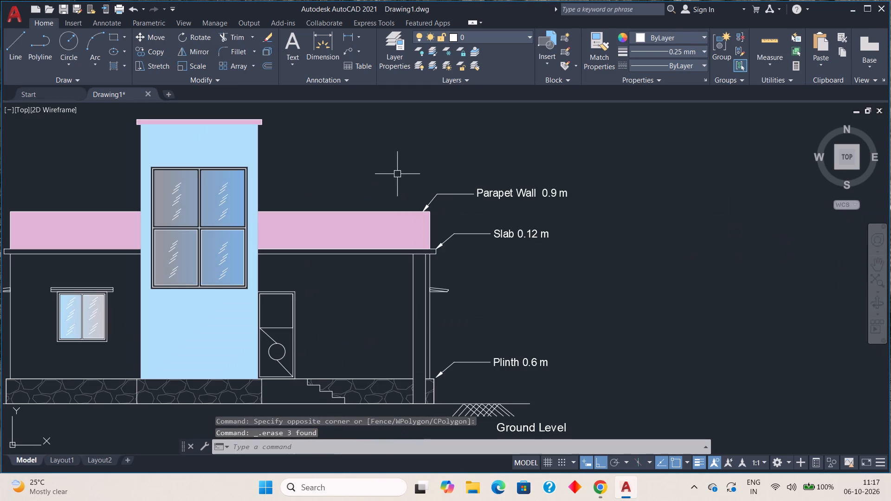
pyautogui.moveTo(355, 282); pyautogui.dragTo(510, 236, button='middle')
pyautogui.scroll(-1, 516, 231)
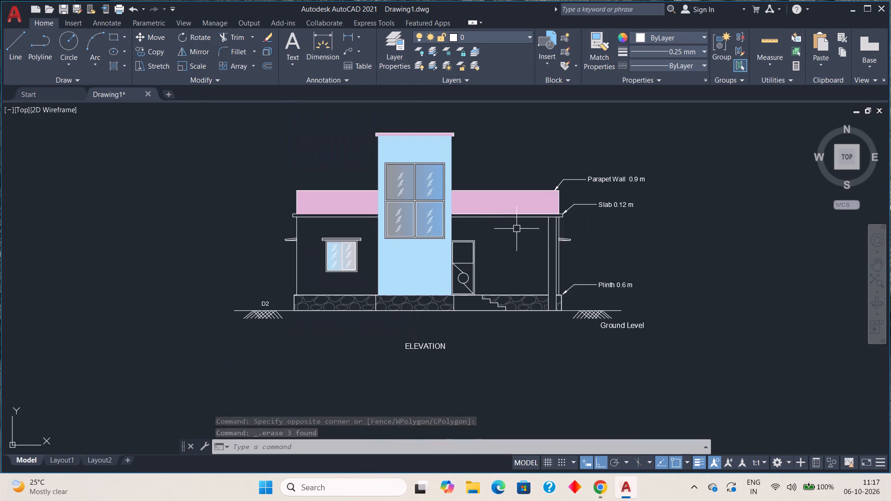
pyautogui.scroll(-3, 517, 229)
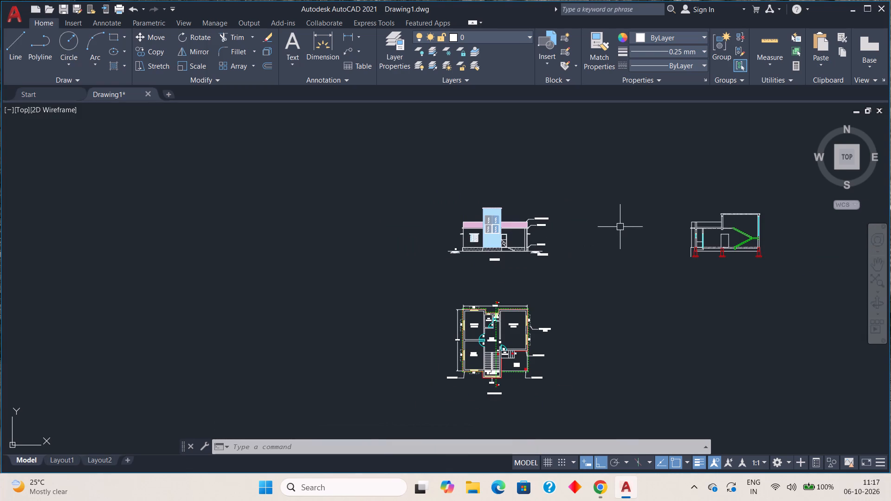
pyautogui.moveTo(619, 228); pyautogui.dragTo(590, 230, button='middle')
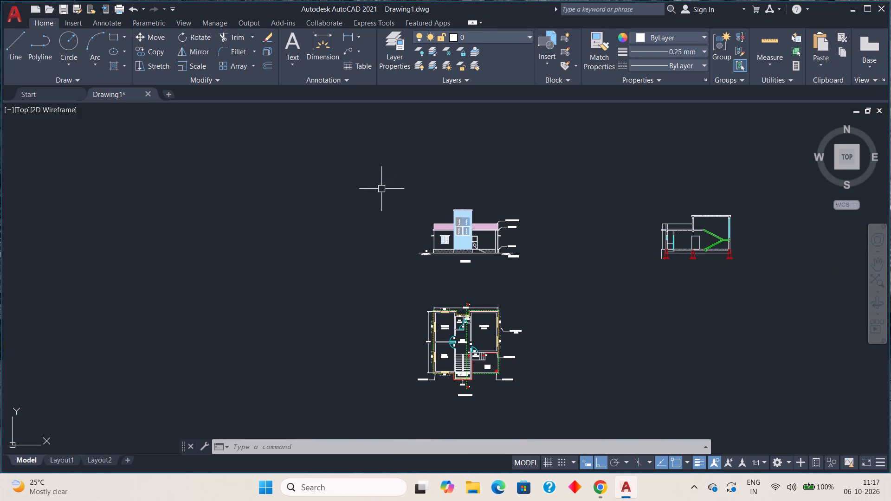
pyautogui.click(374, 192)
pyautogui.click(571, 288)
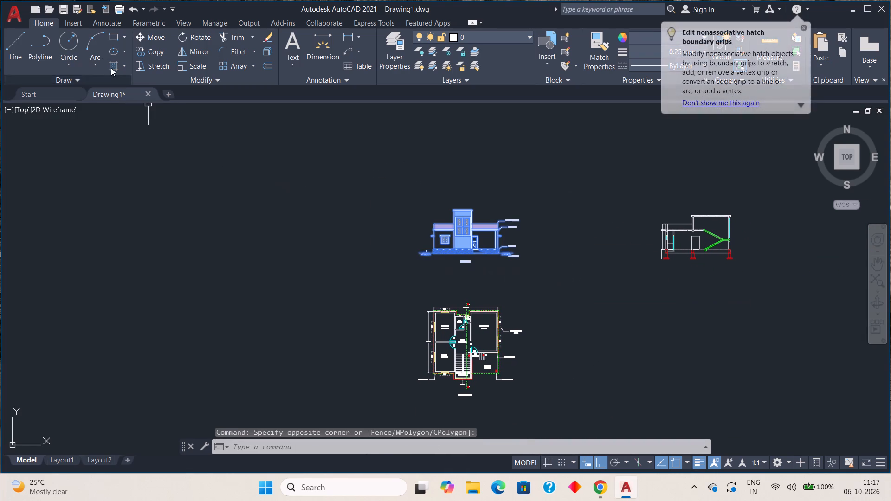
pyautogui.click(155, 37)
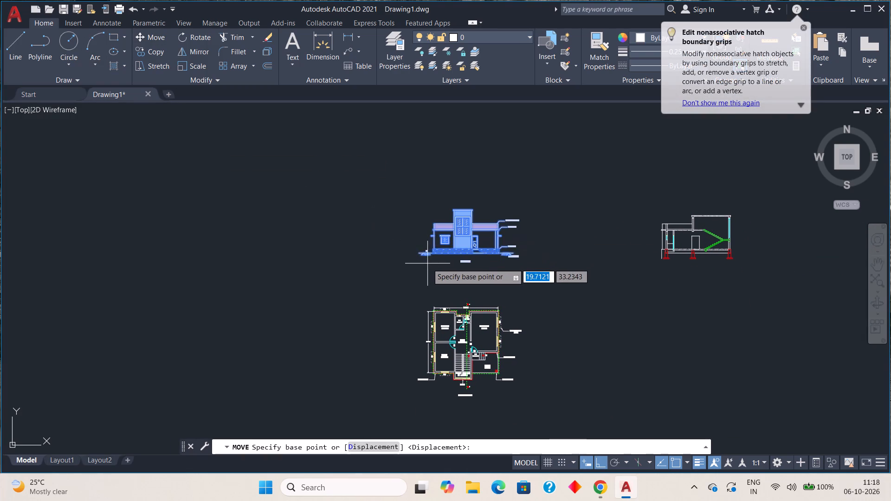
pyautogui.scroll(3, 427, 263)
pyautogui.click(389, 221)
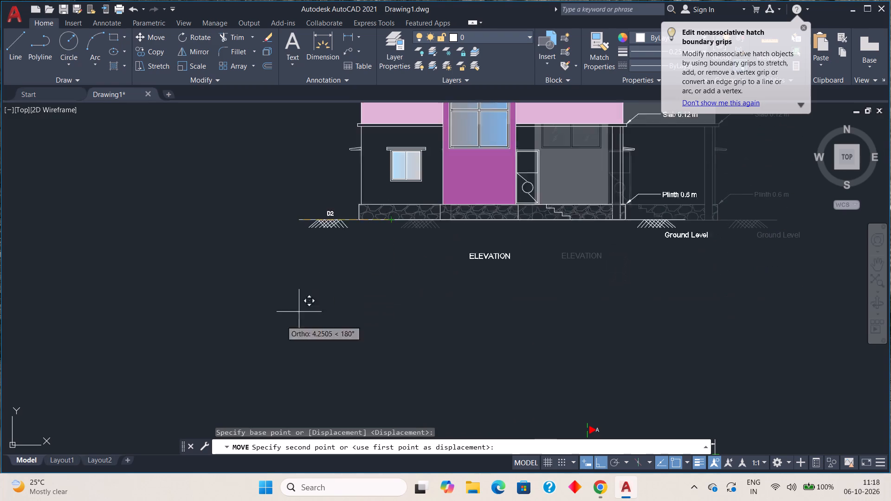
pyautogui.scroll(-1, 241, 341)
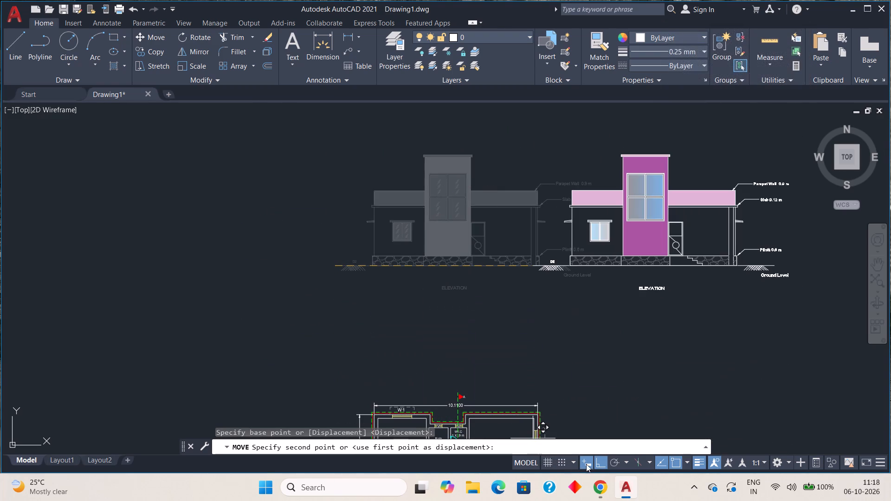
pyautogui.click(598, 459)
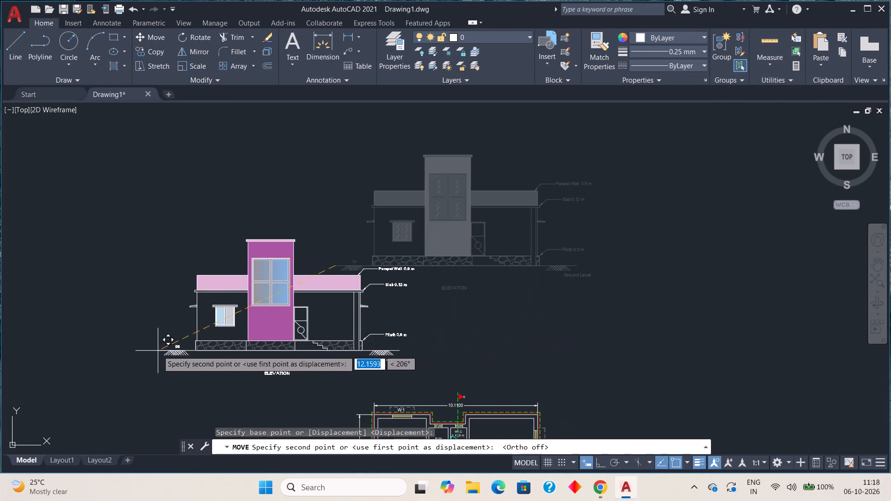
pyautogui.moveTo(158, 350); pyautogui.dragTo(186, 262, button='middle')
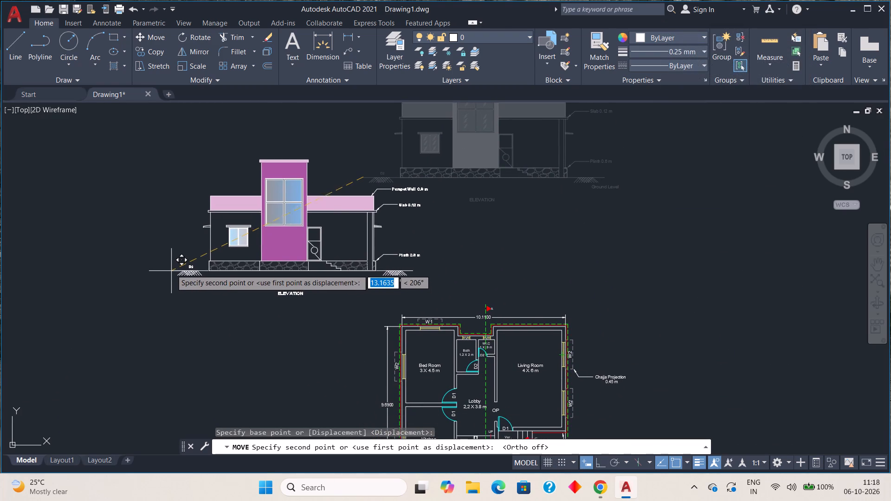
pyautogui.click(170, 265)
pyautogui.press('Escape')
# Move the whole section about 30 units toward the elevation, placing it beside the elevation and above the floor plan.
pyautogui.scroll(-1, 687, 211)
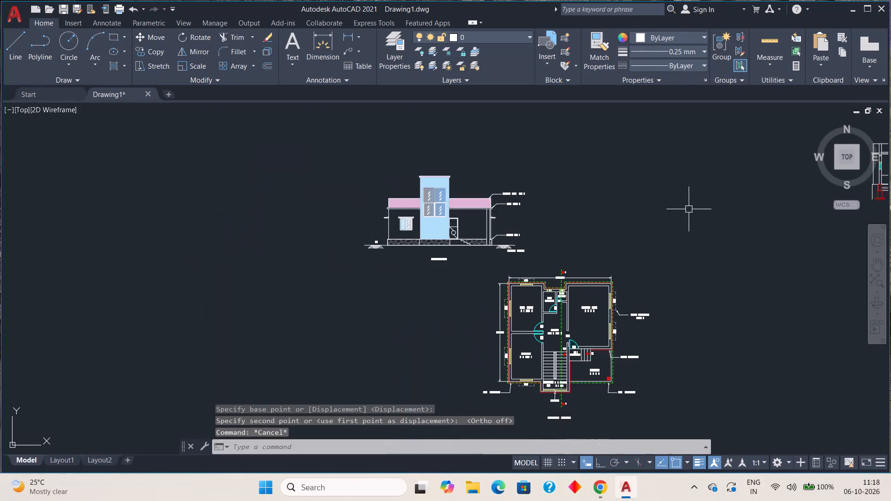
pyautogui.moveTo(618, 254); pyautogui.dragTo(252, 277, button='middle')
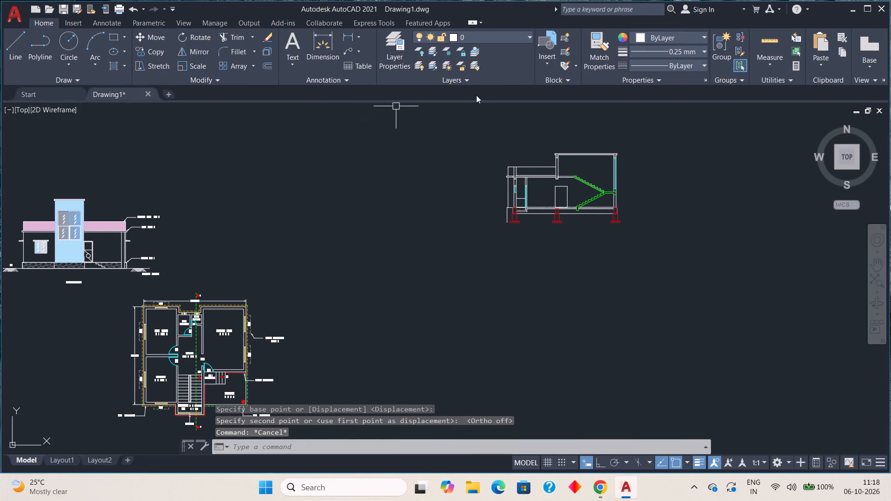
pyautogui.moveTo(464, 115); pyautogui.dragTo(465, 120)
pyautogui.click(662, 252)
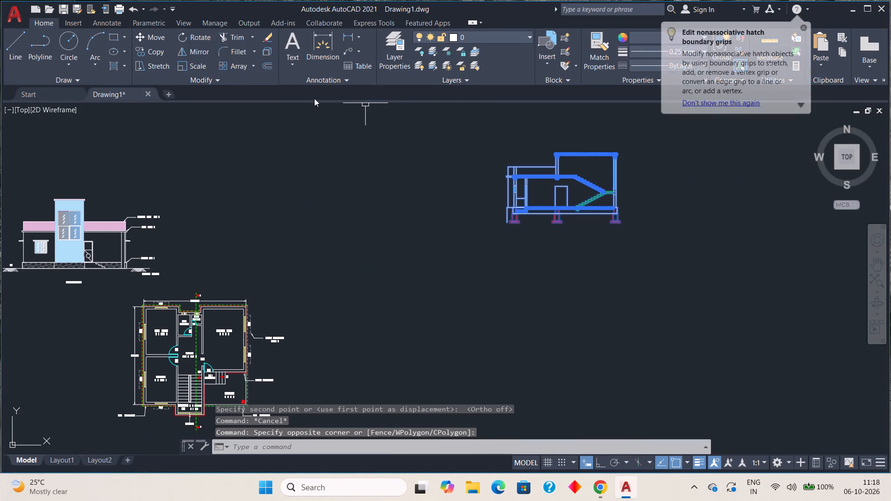
pyautogui.click(157, 40)
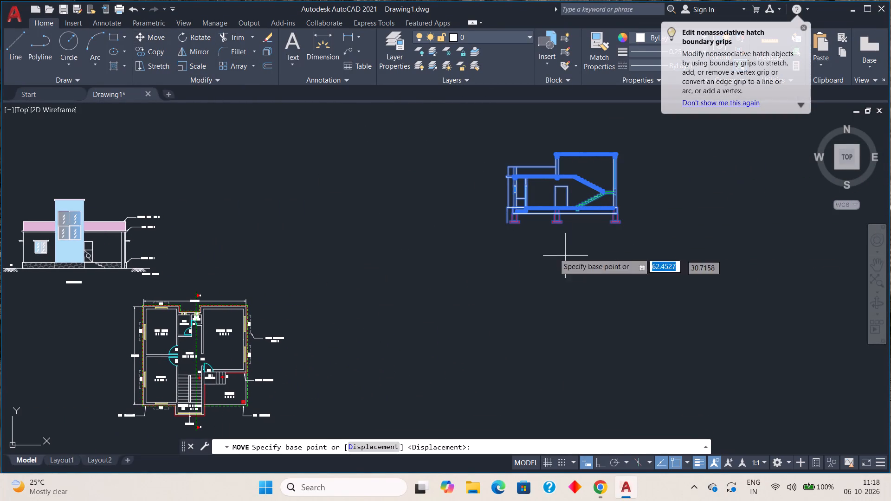
pyautogui.scroll(3, 493, 224)
pyautogui.click(551, 219)
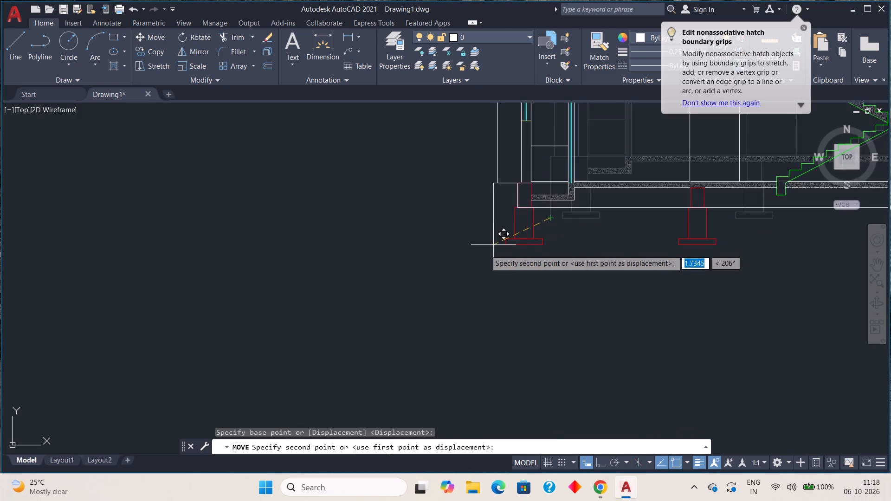
pyautogui.scroll(-2, 330, 305)
pyautogui.moveTo(257, 324); pyautogui.dragTo(684, 260, button='middle')
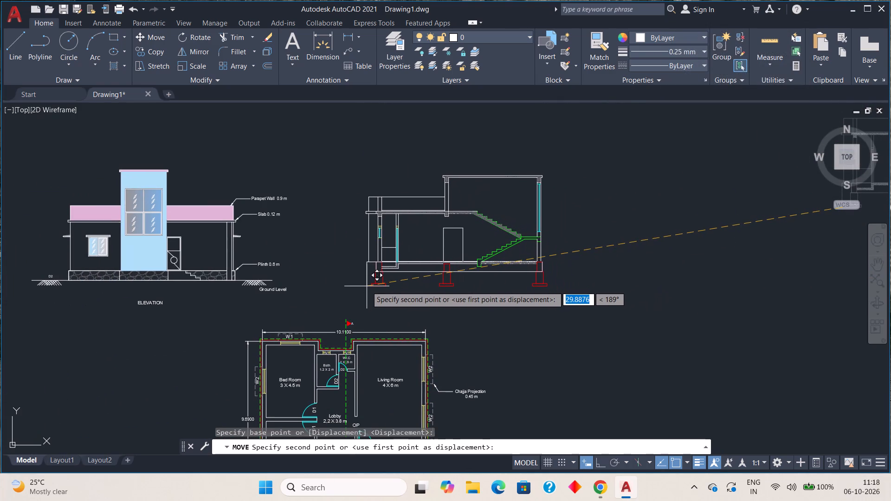
pyautogui.click(367, 286)
pyautogui.press('Escape')
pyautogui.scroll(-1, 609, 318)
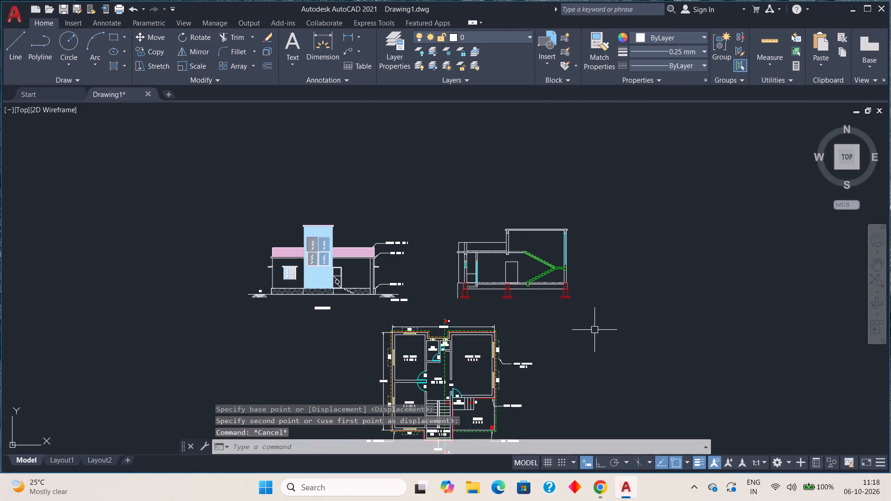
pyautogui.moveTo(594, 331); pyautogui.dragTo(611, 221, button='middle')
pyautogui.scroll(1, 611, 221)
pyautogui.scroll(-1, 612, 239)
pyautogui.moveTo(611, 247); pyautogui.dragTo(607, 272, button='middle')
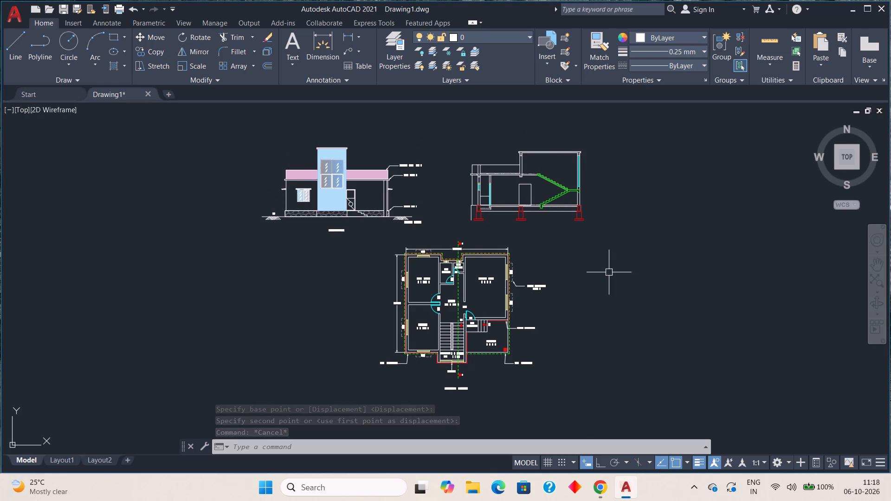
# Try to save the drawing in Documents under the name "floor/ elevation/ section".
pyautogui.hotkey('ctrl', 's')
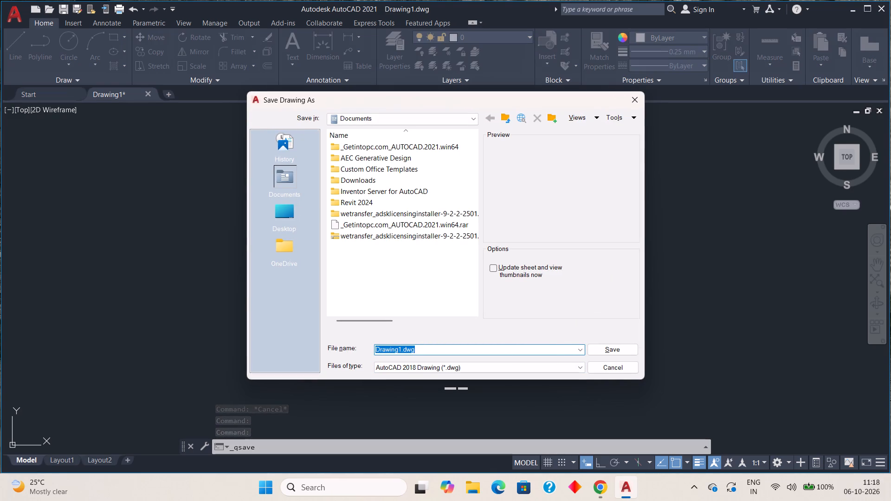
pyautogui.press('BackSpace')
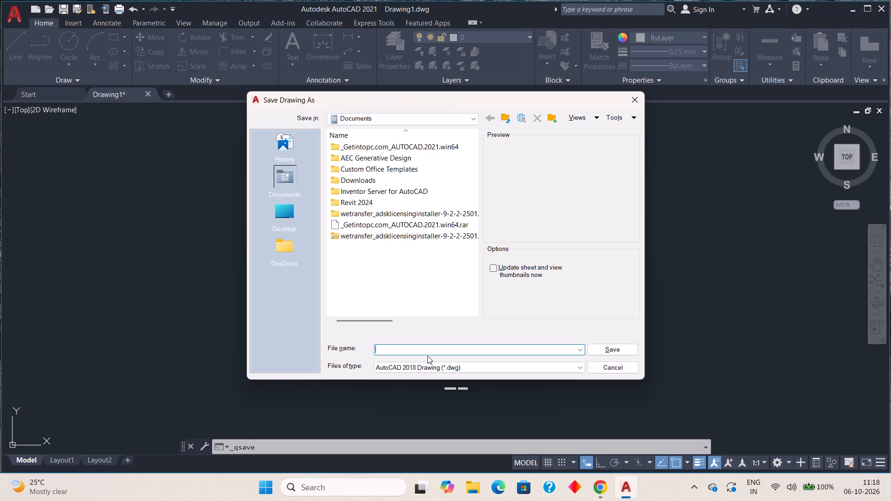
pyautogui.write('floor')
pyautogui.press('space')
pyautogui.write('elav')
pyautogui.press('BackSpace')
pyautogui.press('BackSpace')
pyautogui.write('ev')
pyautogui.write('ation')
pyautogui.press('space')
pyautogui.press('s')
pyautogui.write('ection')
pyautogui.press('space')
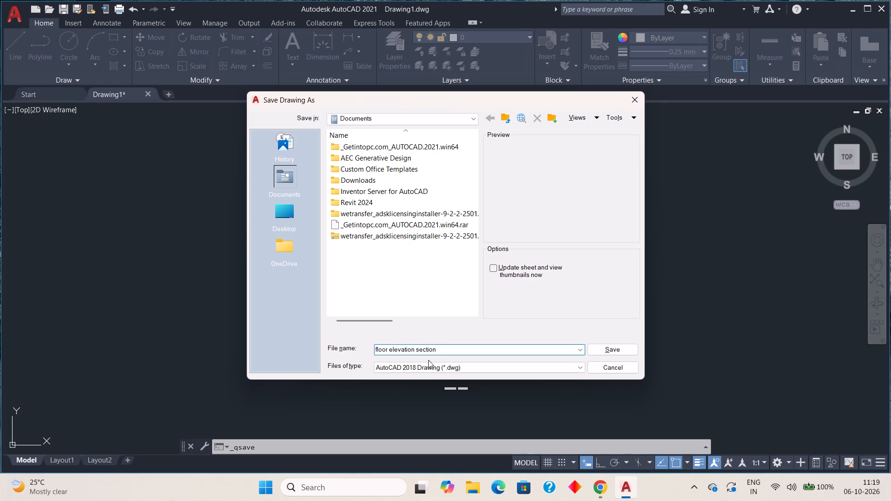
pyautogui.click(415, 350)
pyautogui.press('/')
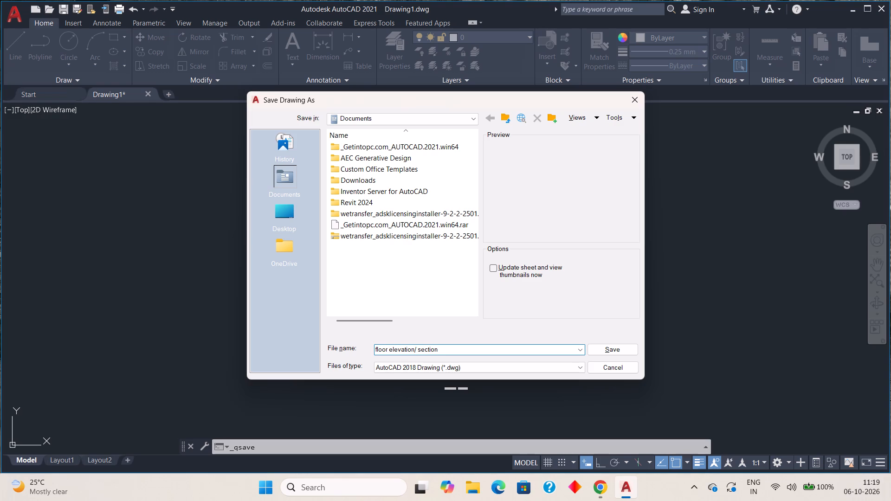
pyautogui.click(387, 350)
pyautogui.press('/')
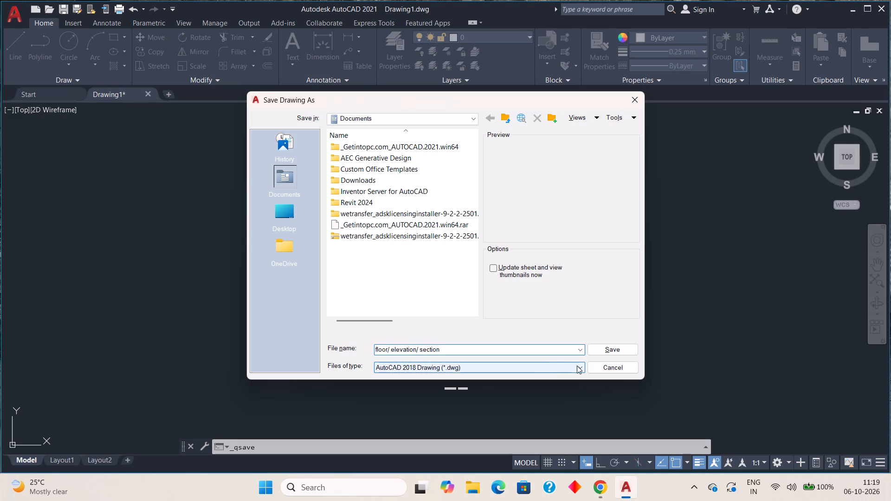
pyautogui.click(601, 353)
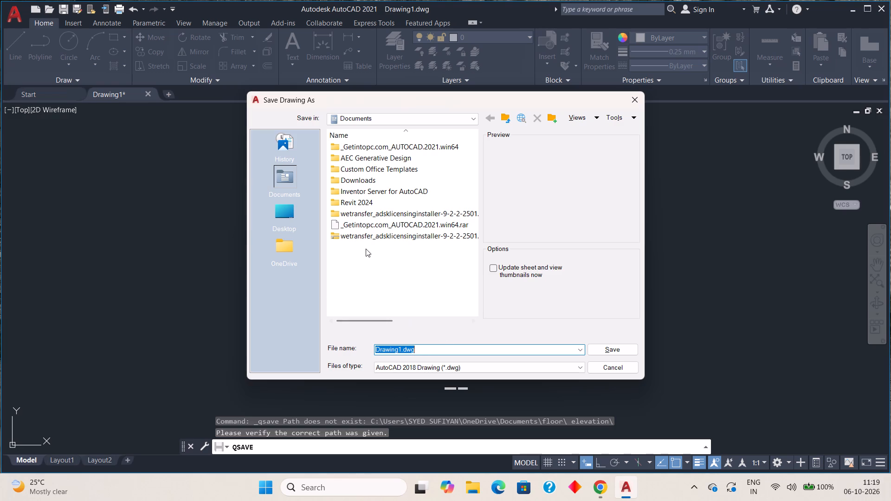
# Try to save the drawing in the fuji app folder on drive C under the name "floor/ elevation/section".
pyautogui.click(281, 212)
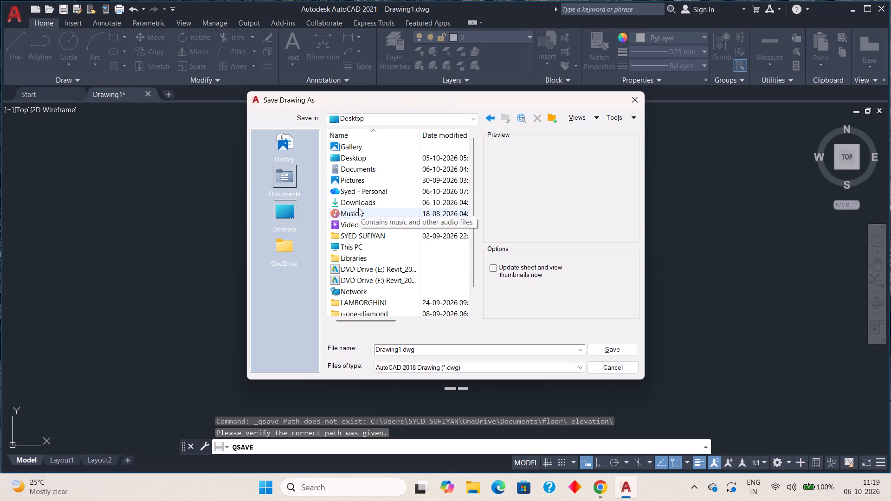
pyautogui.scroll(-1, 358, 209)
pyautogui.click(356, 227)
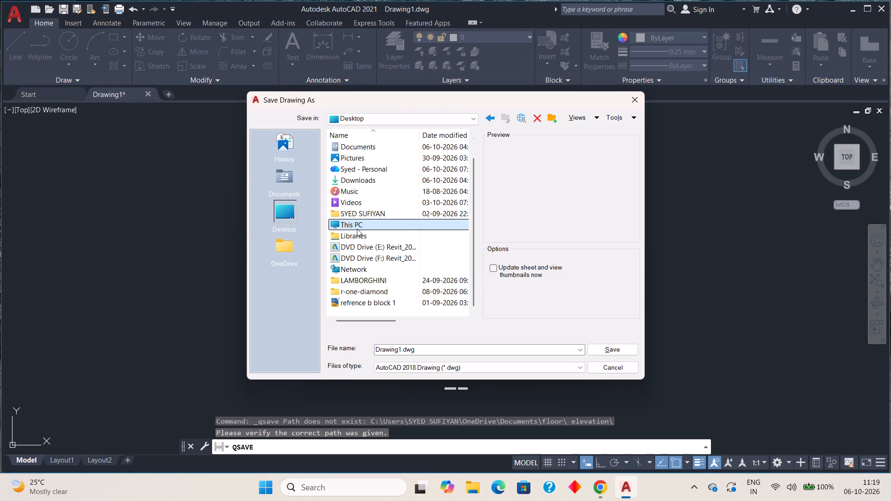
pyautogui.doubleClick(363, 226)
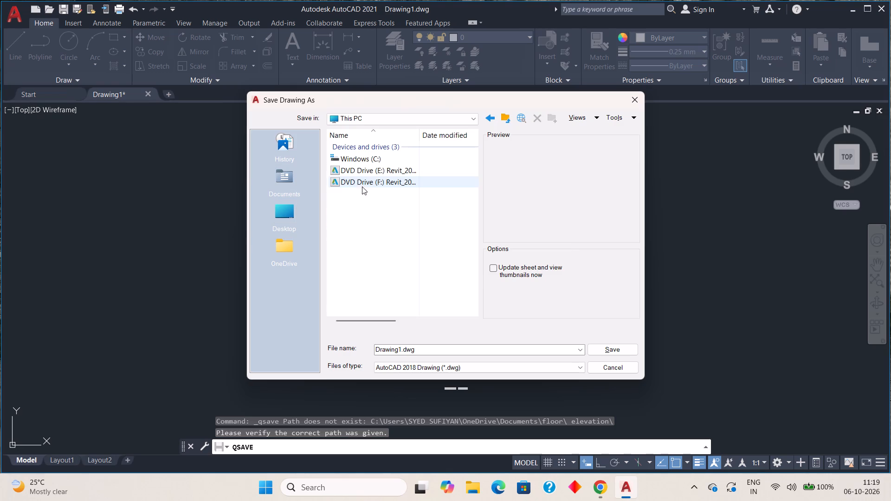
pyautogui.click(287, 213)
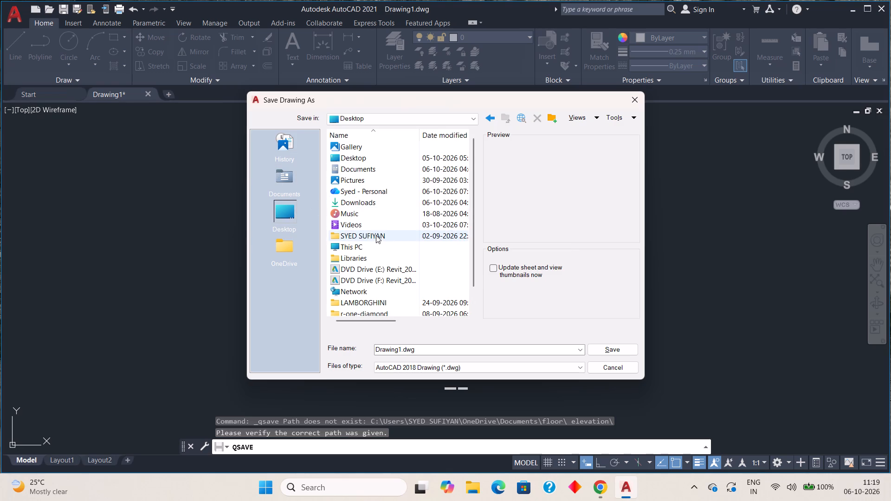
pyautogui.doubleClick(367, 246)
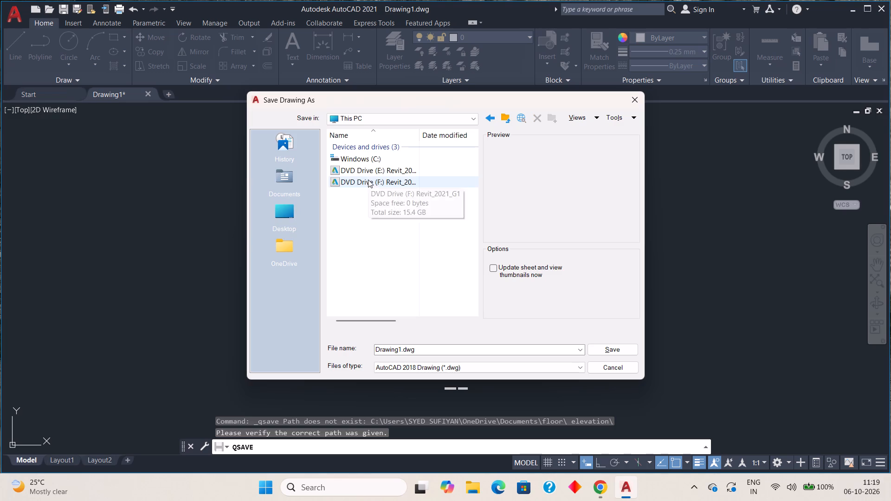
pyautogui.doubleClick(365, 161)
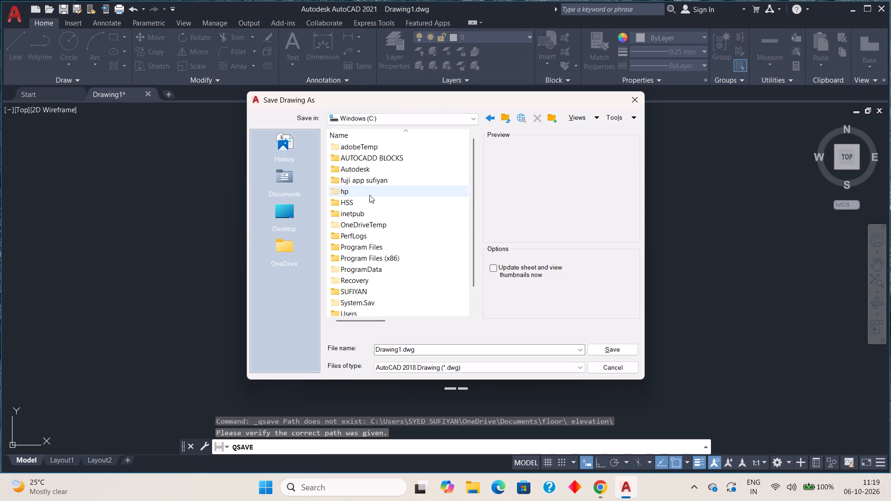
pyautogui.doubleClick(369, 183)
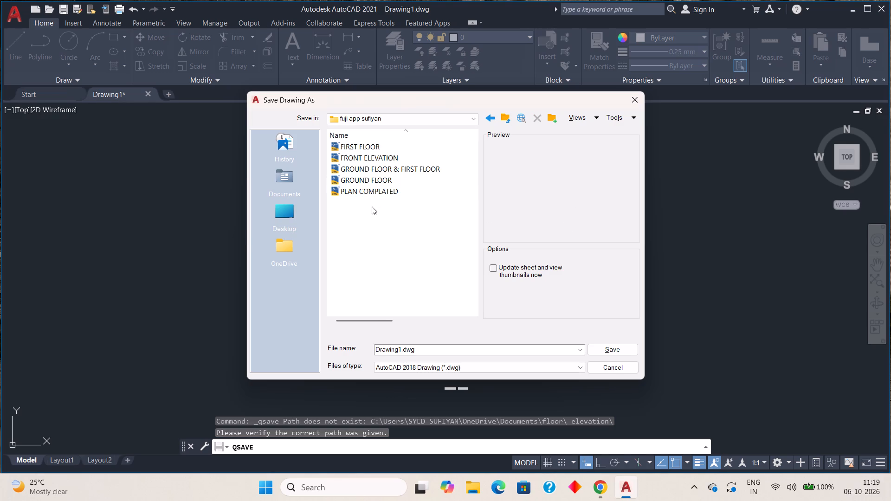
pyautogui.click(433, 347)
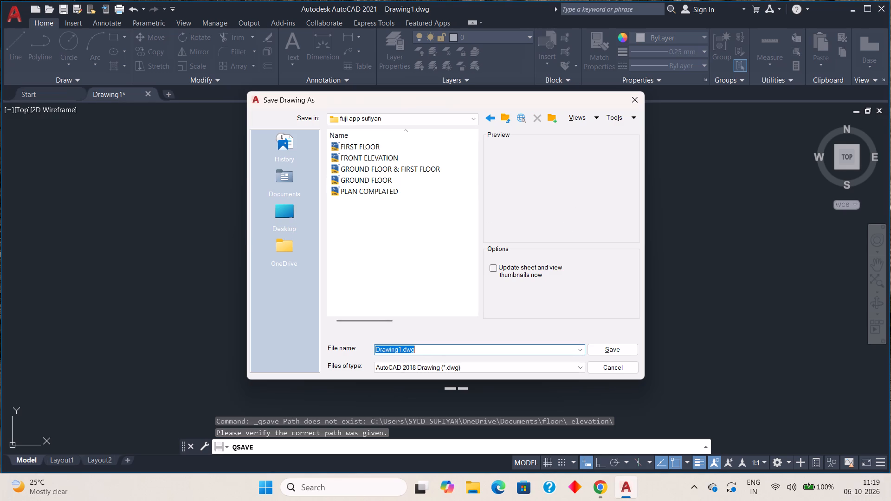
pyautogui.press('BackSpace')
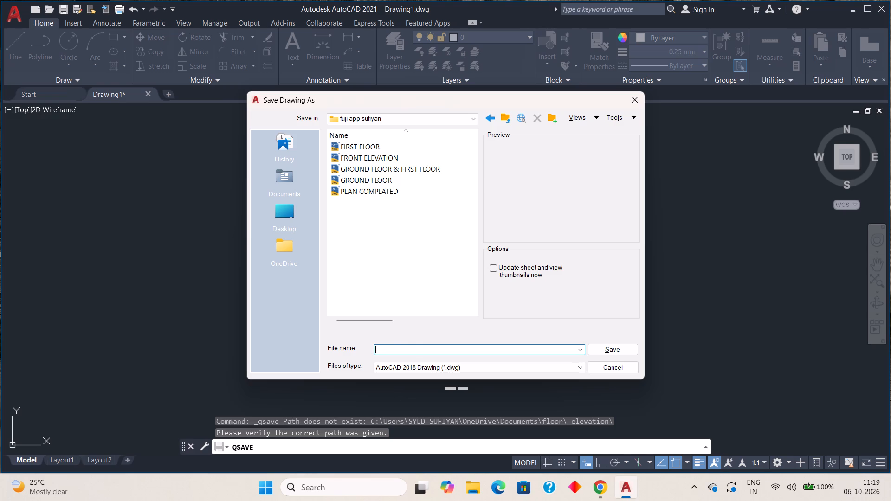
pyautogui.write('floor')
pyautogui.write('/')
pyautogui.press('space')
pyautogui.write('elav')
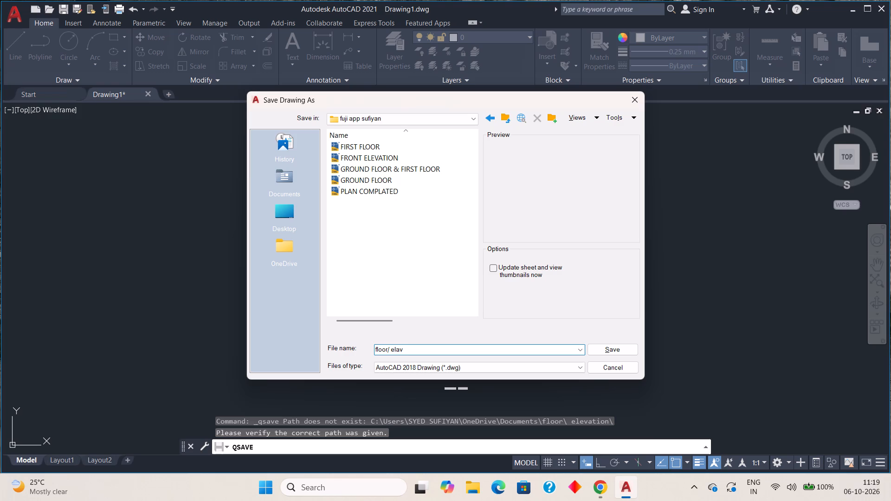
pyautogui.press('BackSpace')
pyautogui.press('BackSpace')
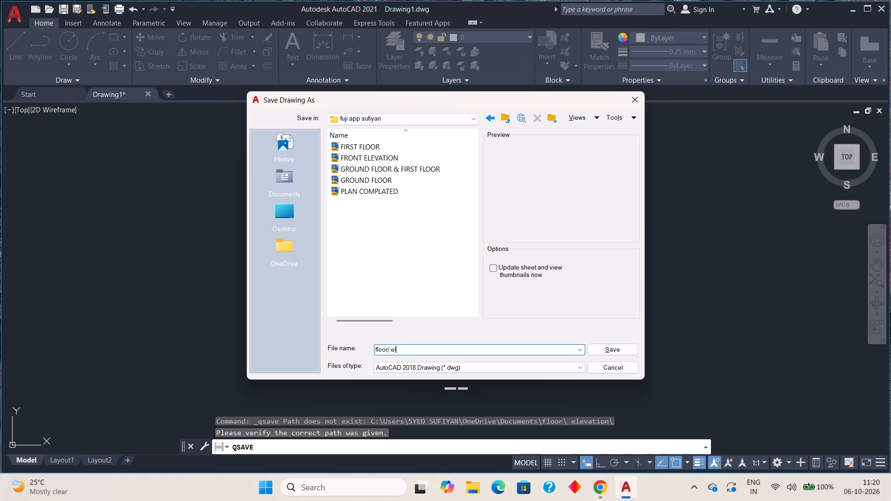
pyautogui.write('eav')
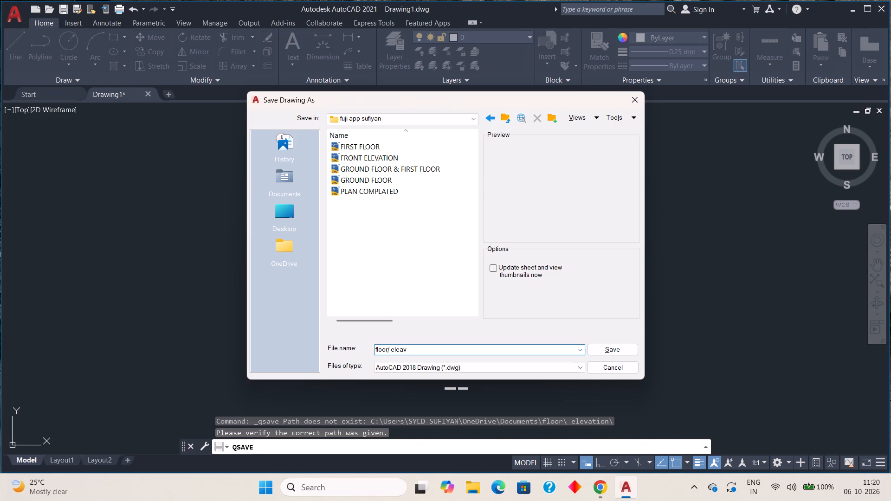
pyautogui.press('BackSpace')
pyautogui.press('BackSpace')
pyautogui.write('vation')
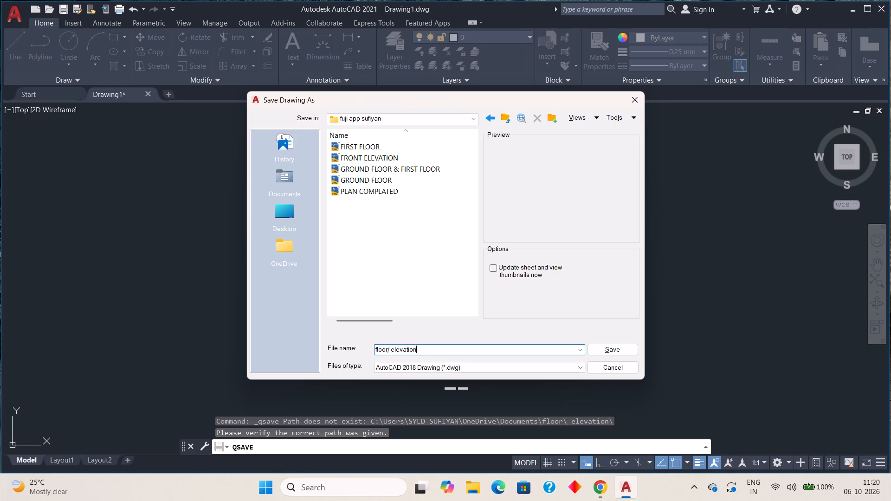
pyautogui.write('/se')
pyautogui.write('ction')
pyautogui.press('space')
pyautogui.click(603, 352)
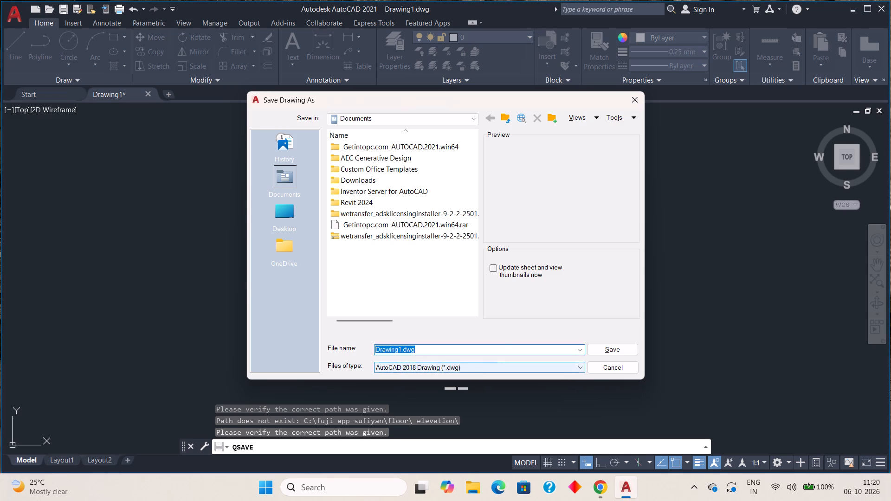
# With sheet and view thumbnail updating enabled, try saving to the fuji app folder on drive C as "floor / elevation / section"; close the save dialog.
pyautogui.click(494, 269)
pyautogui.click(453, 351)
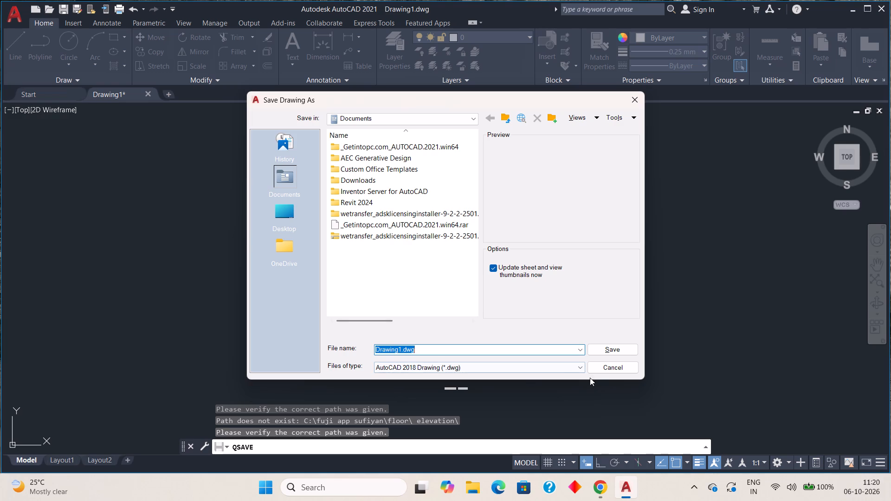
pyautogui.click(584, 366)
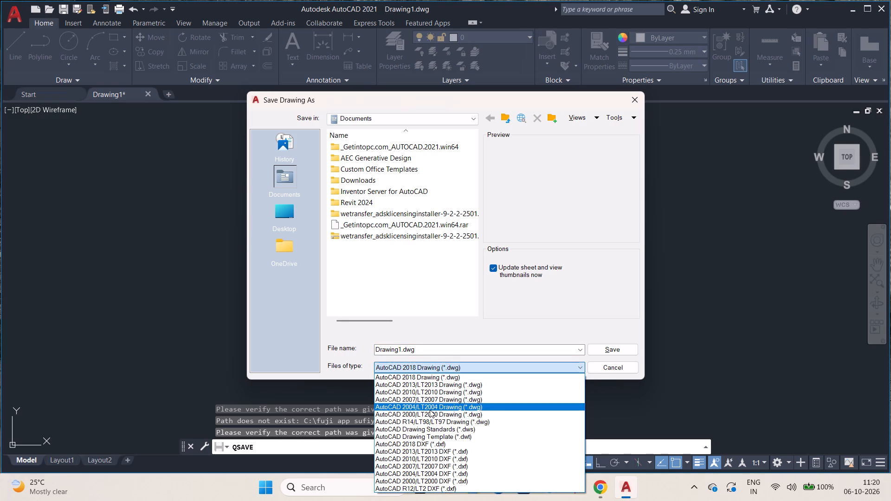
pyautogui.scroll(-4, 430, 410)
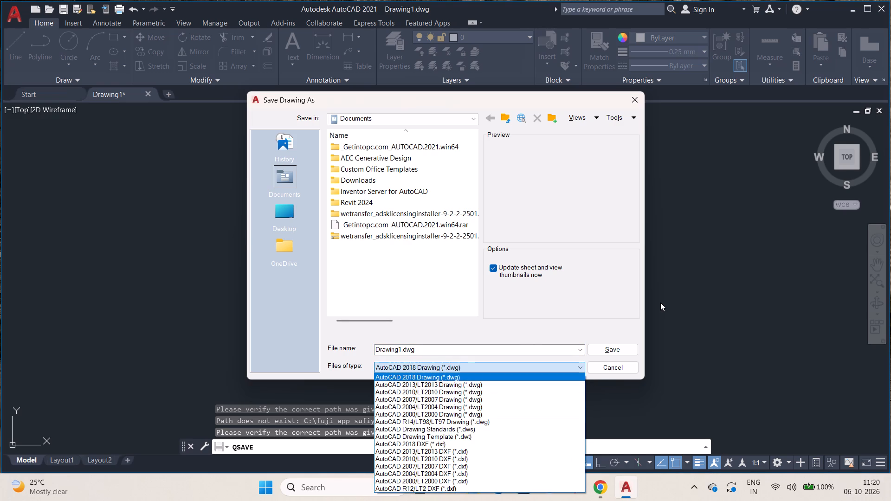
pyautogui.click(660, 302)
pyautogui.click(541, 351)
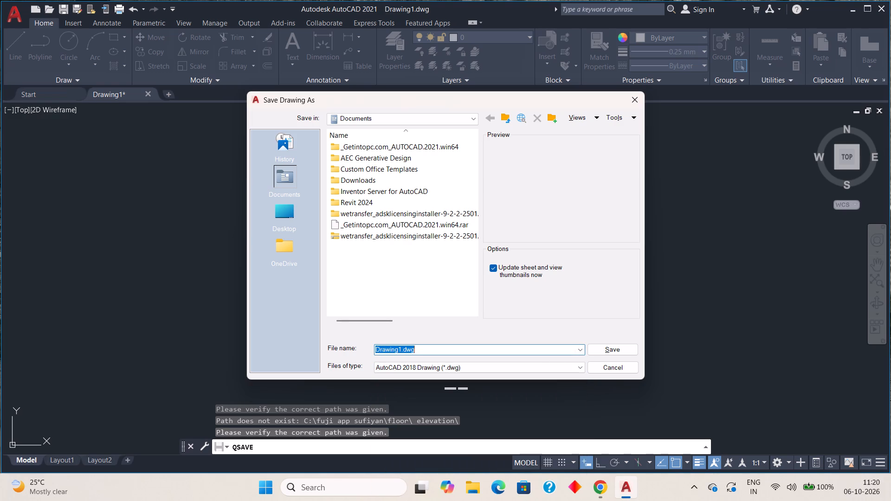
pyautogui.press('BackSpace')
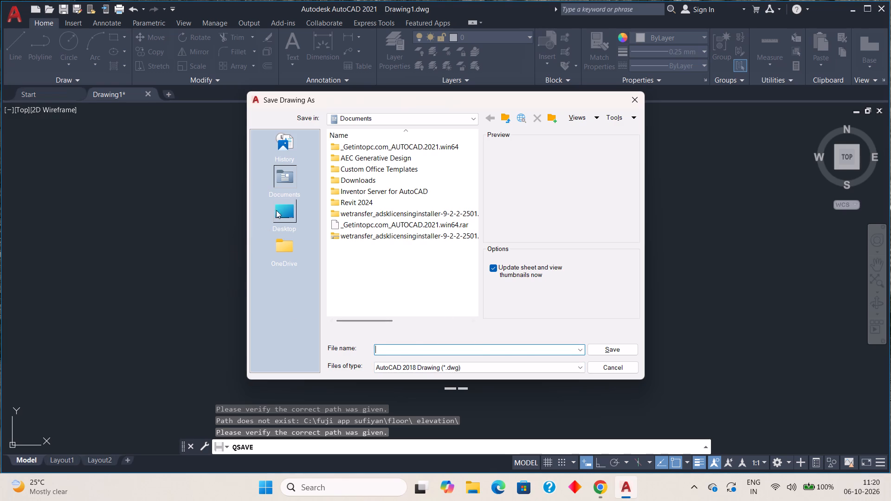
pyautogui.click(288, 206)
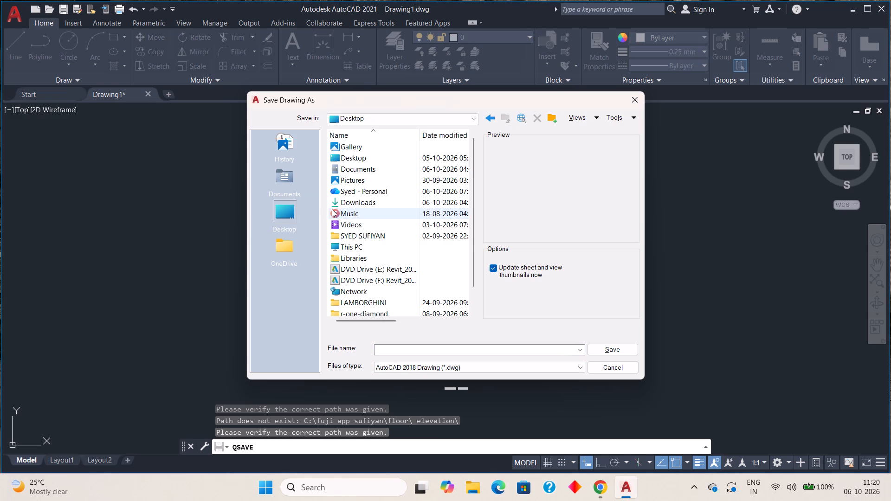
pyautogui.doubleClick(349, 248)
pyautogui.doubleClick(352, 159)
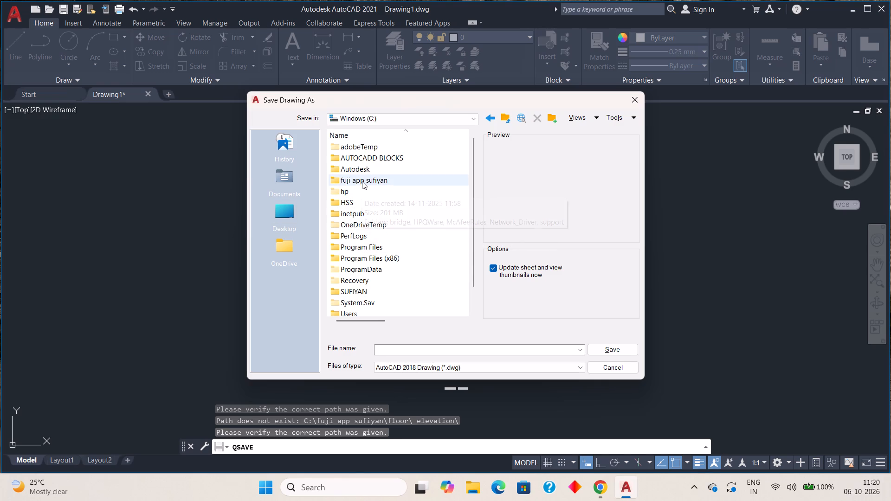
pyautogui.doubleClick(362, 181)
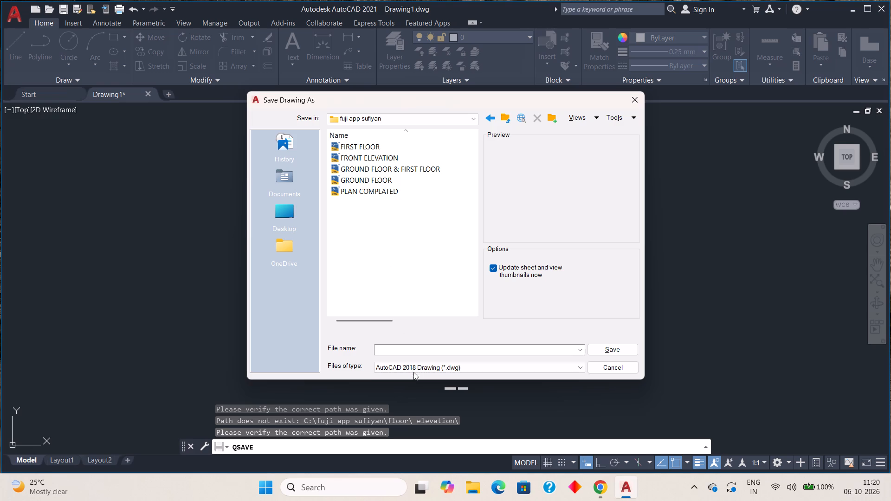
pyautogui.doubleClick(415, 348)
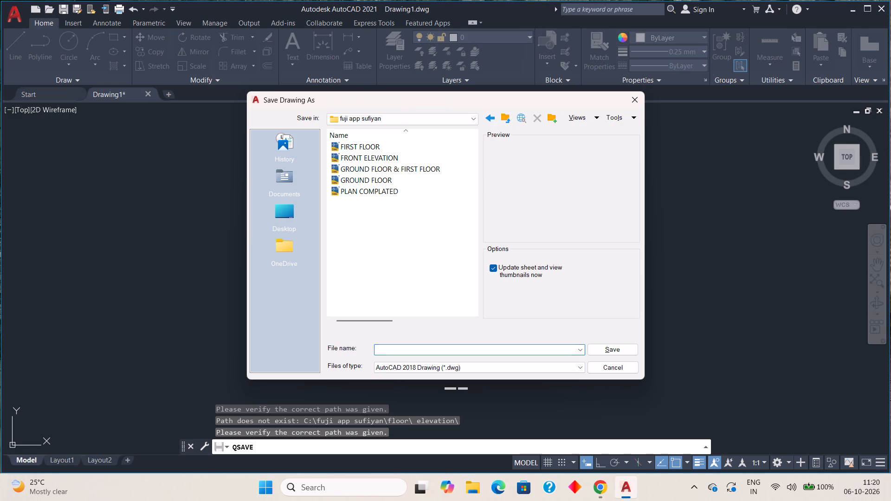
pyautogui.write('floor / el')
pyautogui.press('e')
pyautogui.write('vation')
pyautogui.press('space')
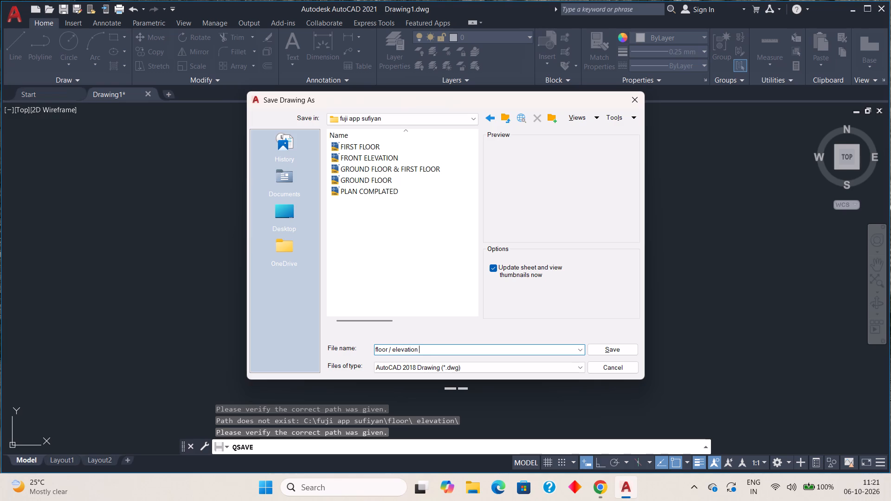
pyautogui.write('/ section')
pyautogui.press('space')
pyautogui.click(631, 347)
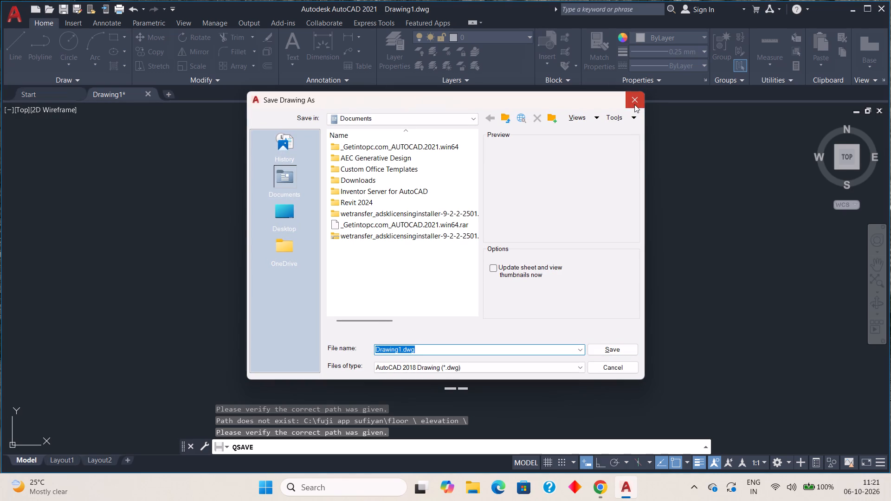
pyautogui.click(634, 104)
# Save the drawing in Documents under the default name Drawing1.dwg and dismiss the web and mobile tip.
pyautogui.hotkey('ctrl', 's')
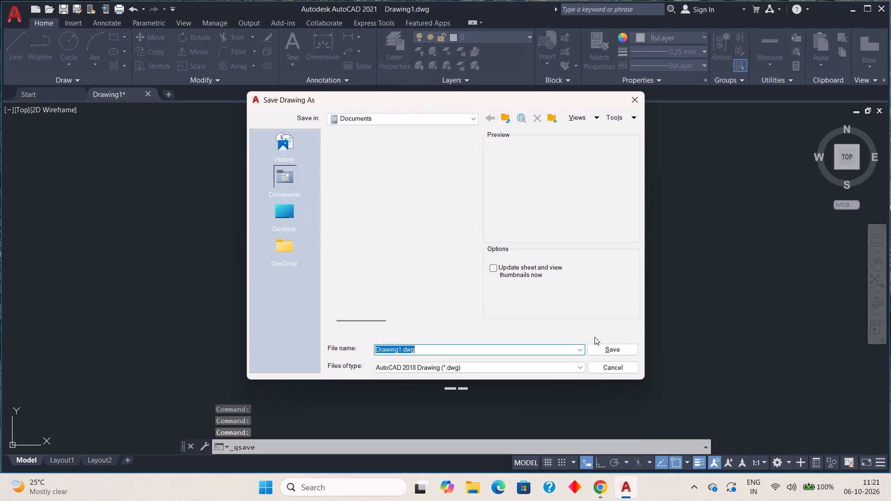
pyautogui.click(628, 352)
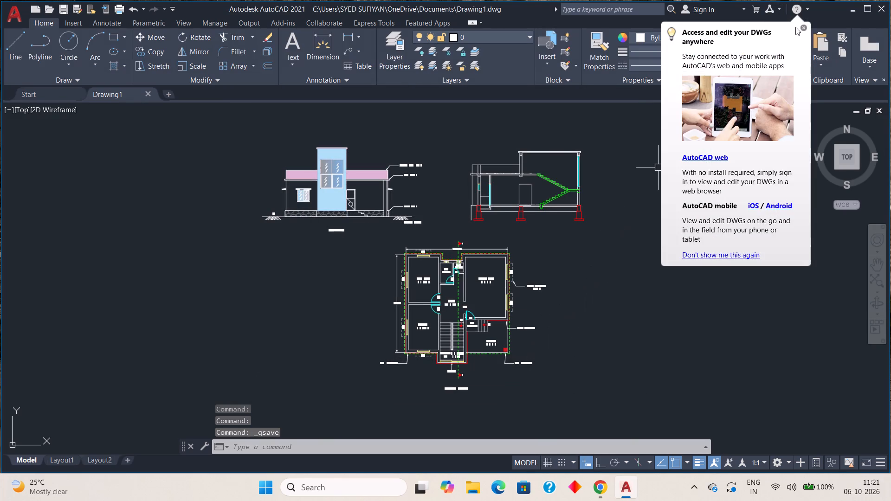
pyautogui.click(802, 28)
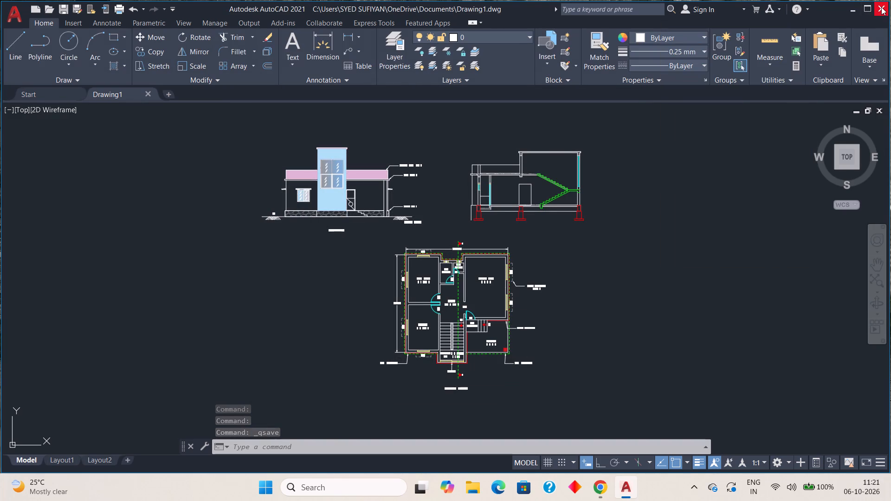
# Minimize the drawing window and launch the Fuji app from the desktop.
pyautogui.click(852, 13)
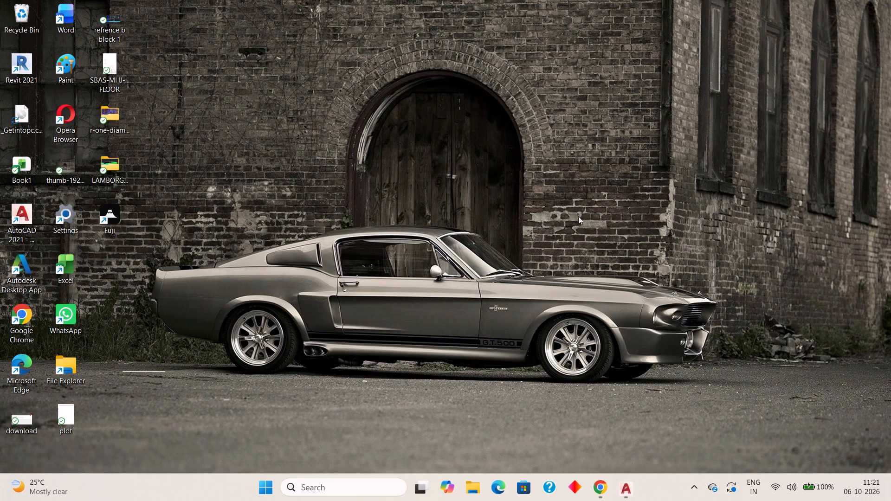
pyautogui.doubleClick(109, 207)
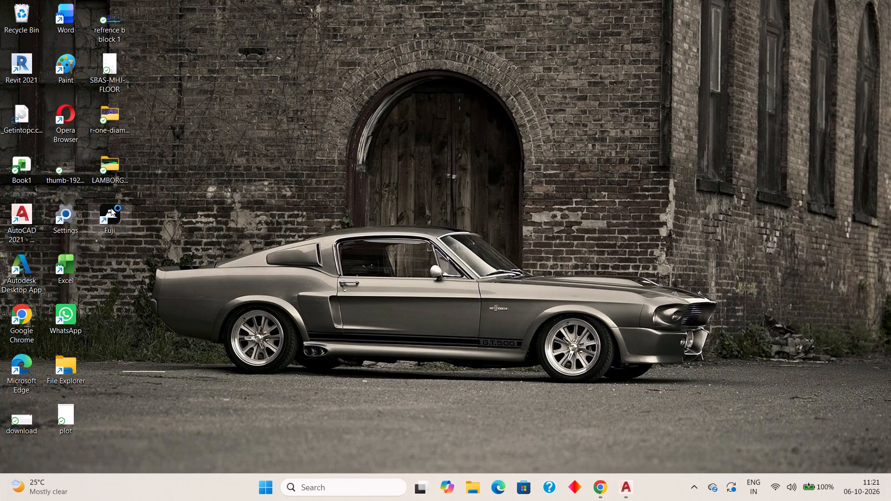